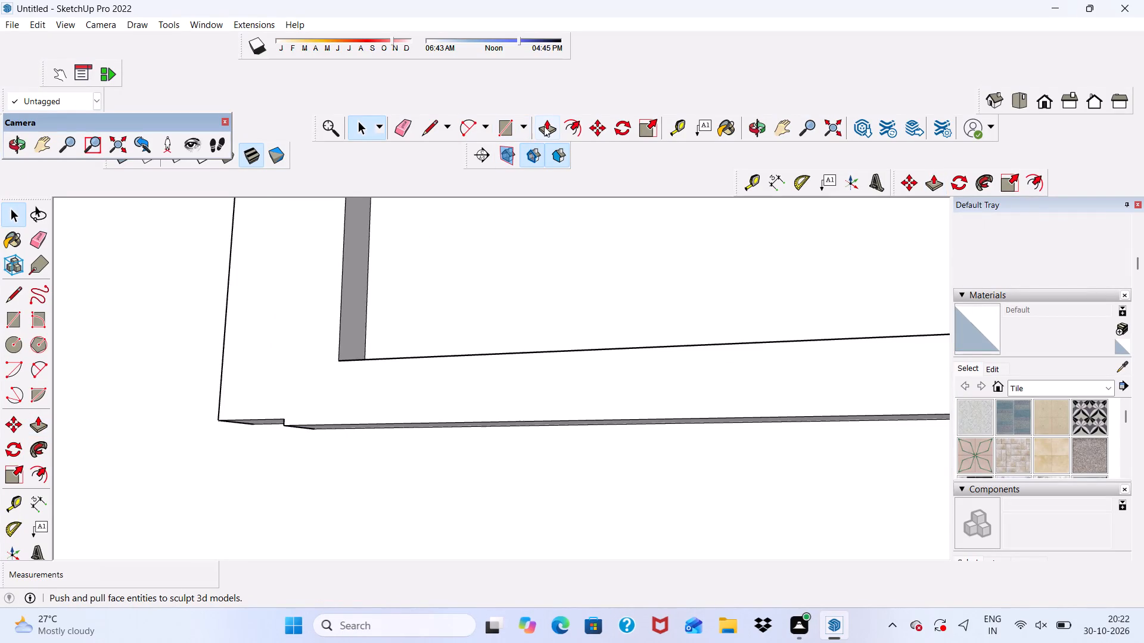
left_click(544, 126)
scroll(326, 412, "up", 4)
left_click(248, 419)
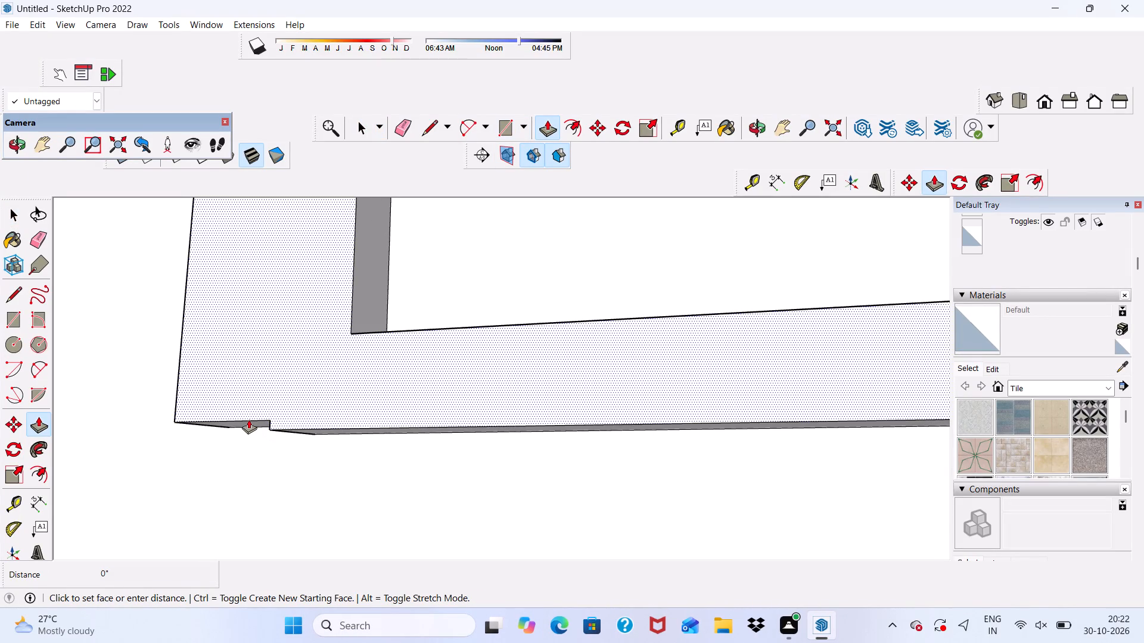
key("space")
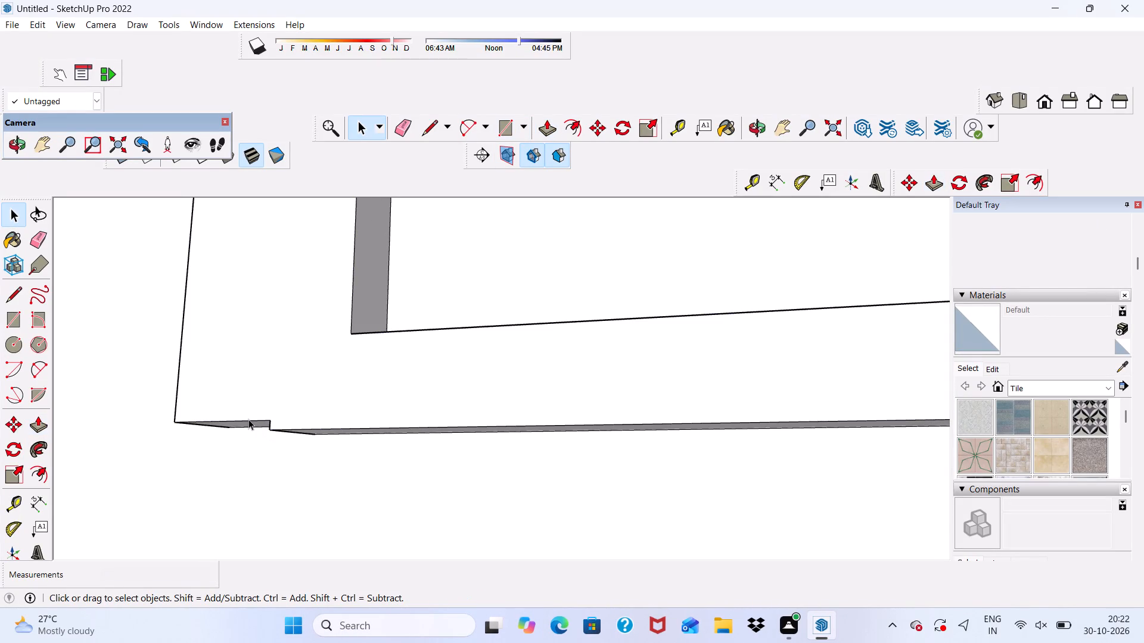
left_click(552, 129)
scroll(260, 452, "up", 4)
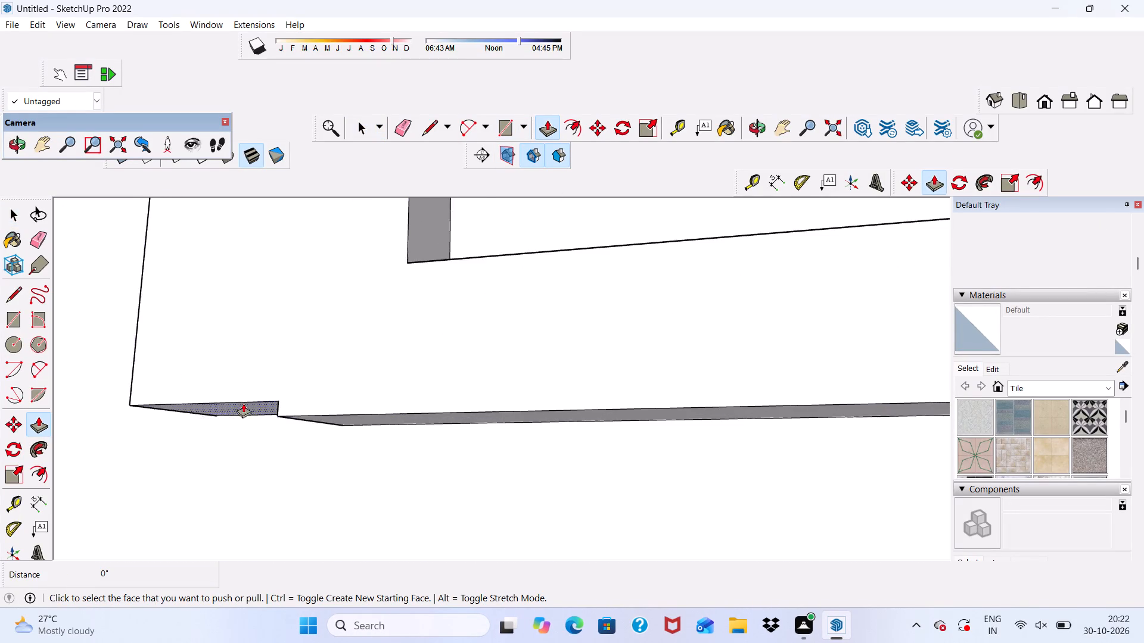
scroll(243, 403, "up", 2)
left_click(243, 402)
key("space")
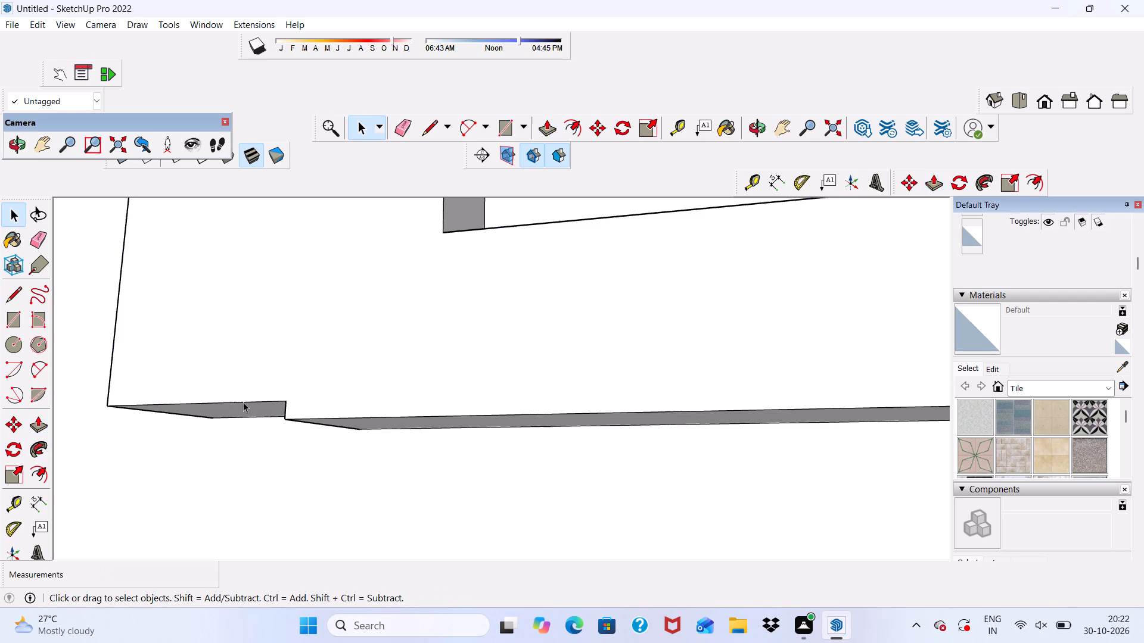
Push/Pull the small recessed underside face at the corner window frame's edge until it is flush with the adjoining underside.
left_click(237, 410)
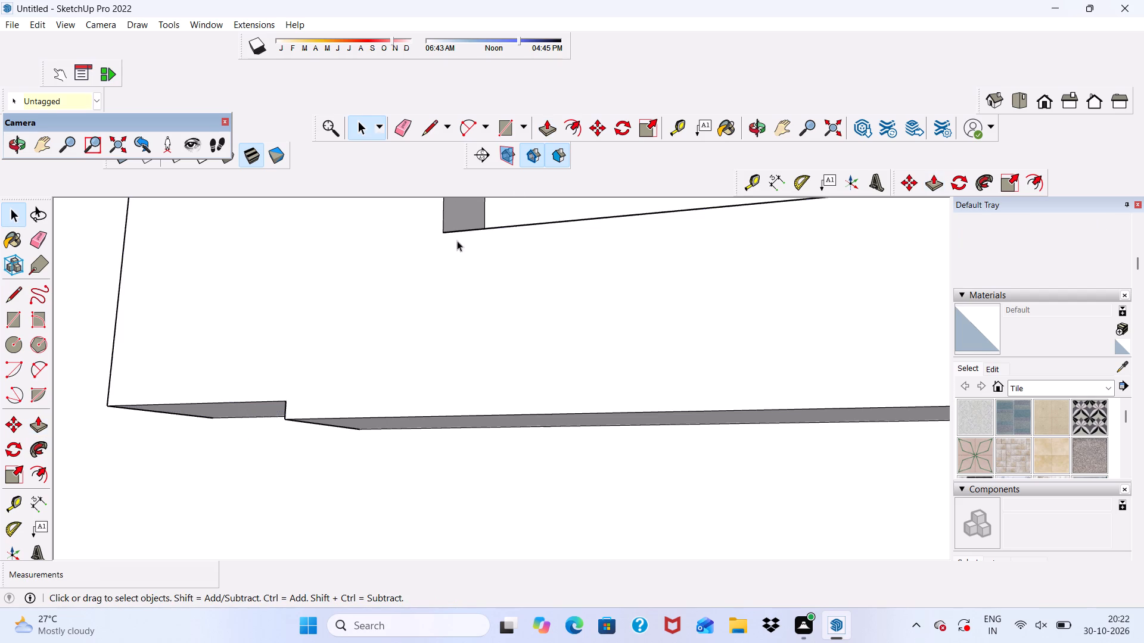
left_click(549, 121)
scroll(327, 478, "up", 3)
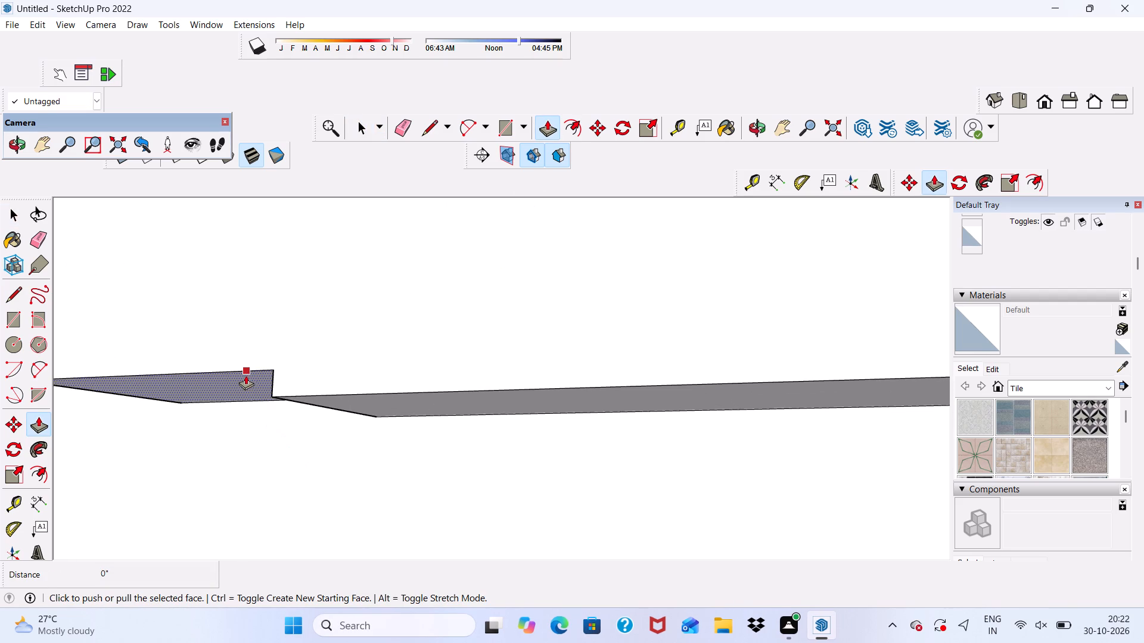
left_click(245, 376)
left_click(347, 399)
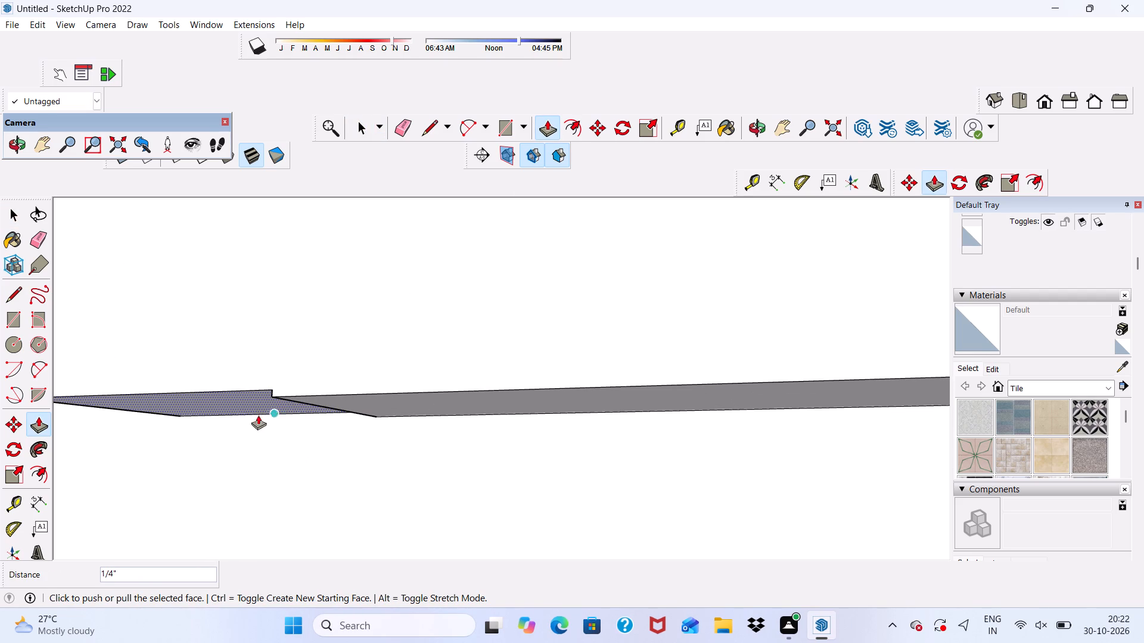
left_click(244, 406)
left_click(335, 398)
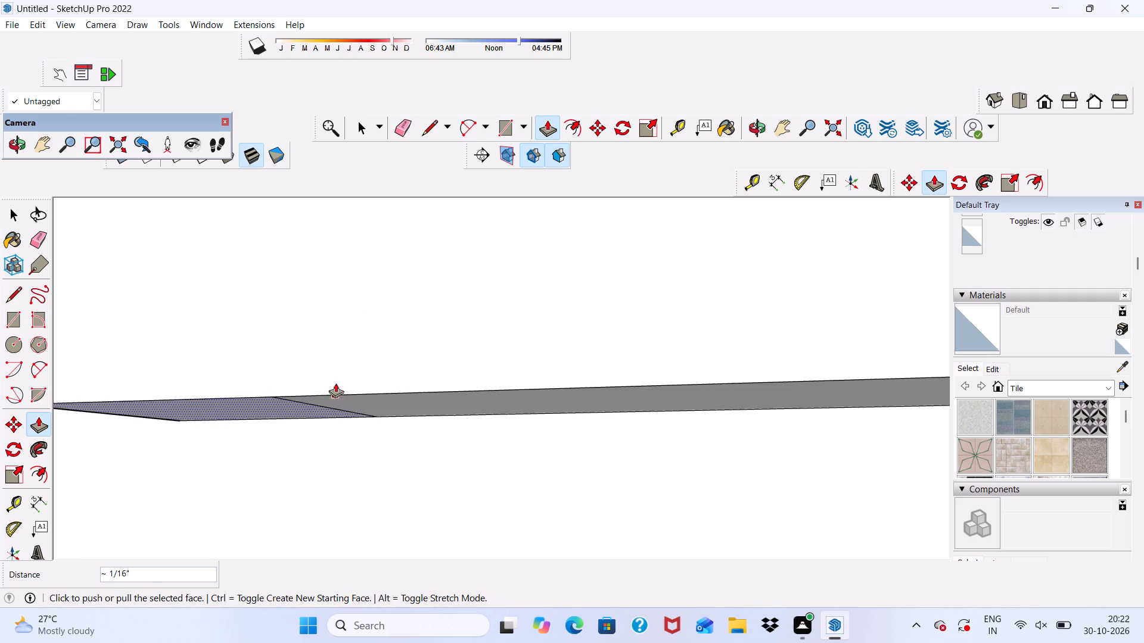
Erase the leftover seam line between the two flush faces on the underside of the corner window frame.
left_click(402, 129)
scroll(340, 470, "up", 4)
left_click_drag(334, 367, 330, 372)
scroll(288, 376, "down", 20)
scroll(288, 376, "down", 3)
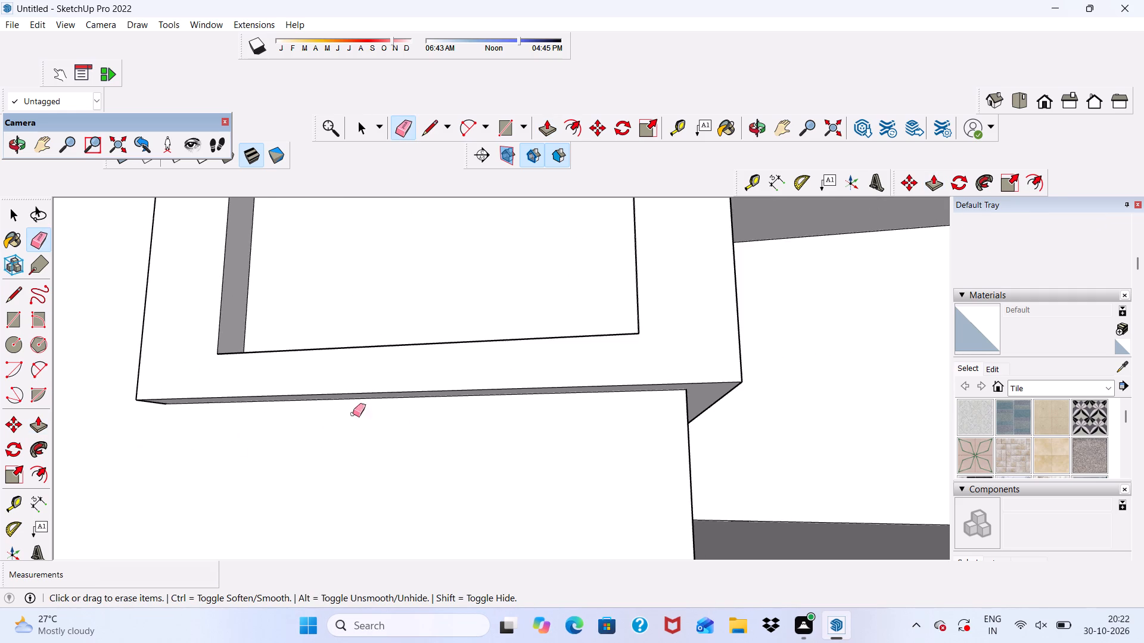
scroll(473, 399, "down", 1)
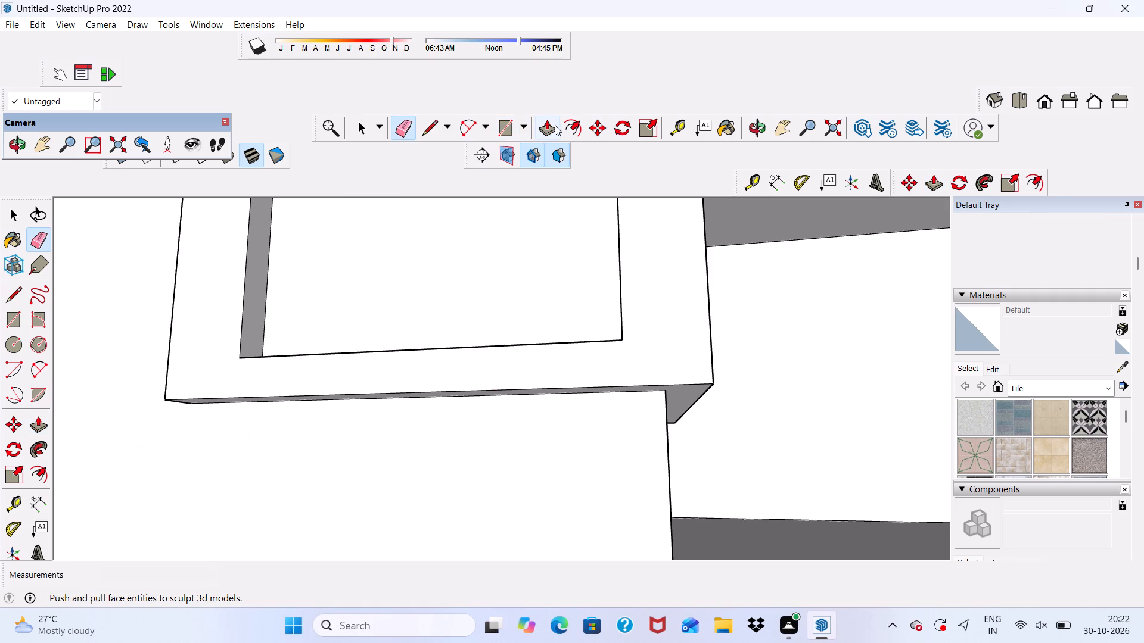
Push/Pull the underside face of the corner window frame down by about 1 1/16".
left_click(555, 125)
scroll(504, 514, "up", 4)
scroll(636, 334, "up", 3)
left_click(641, 320)
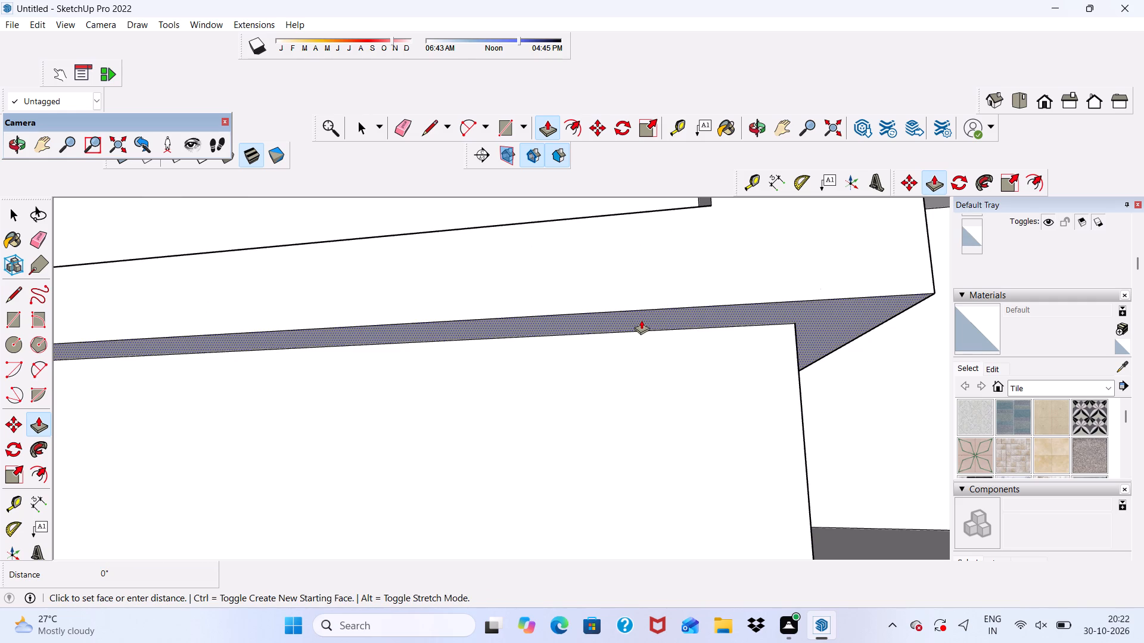
left_click(643, 351)
Erase the stray short edges near the top outer corner on the front of the corner window frame.
scroll(478, 341, "down", 12)
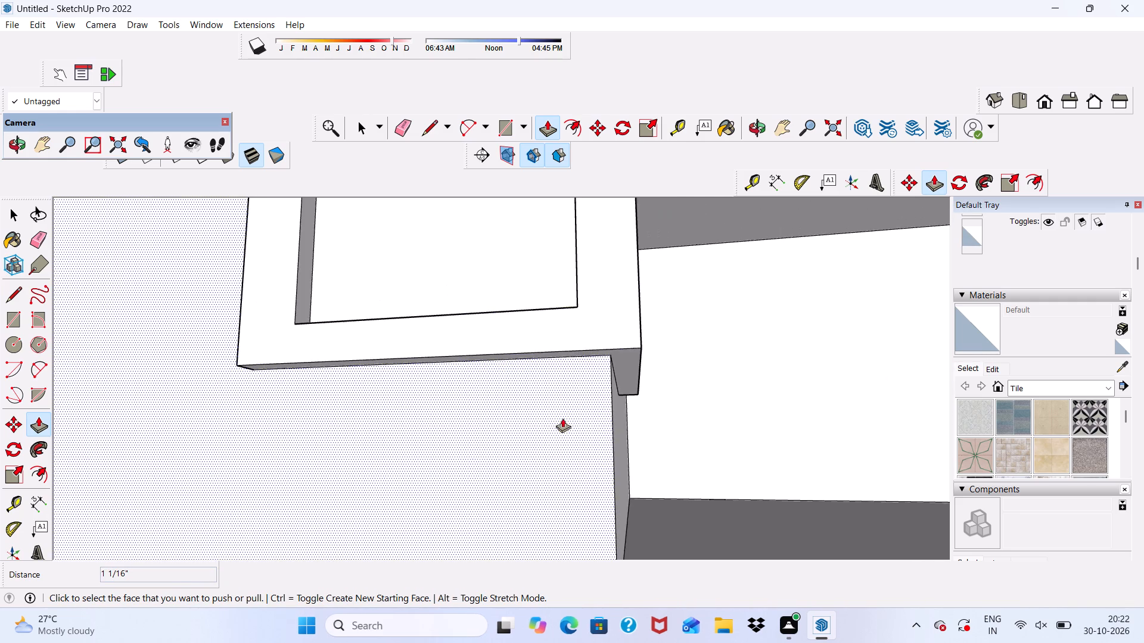
middle_click_drag(563, 417, 293, 465)
scroll(368, 426, "down", 12)
middle_click_drag(451, 425, 509, 426)
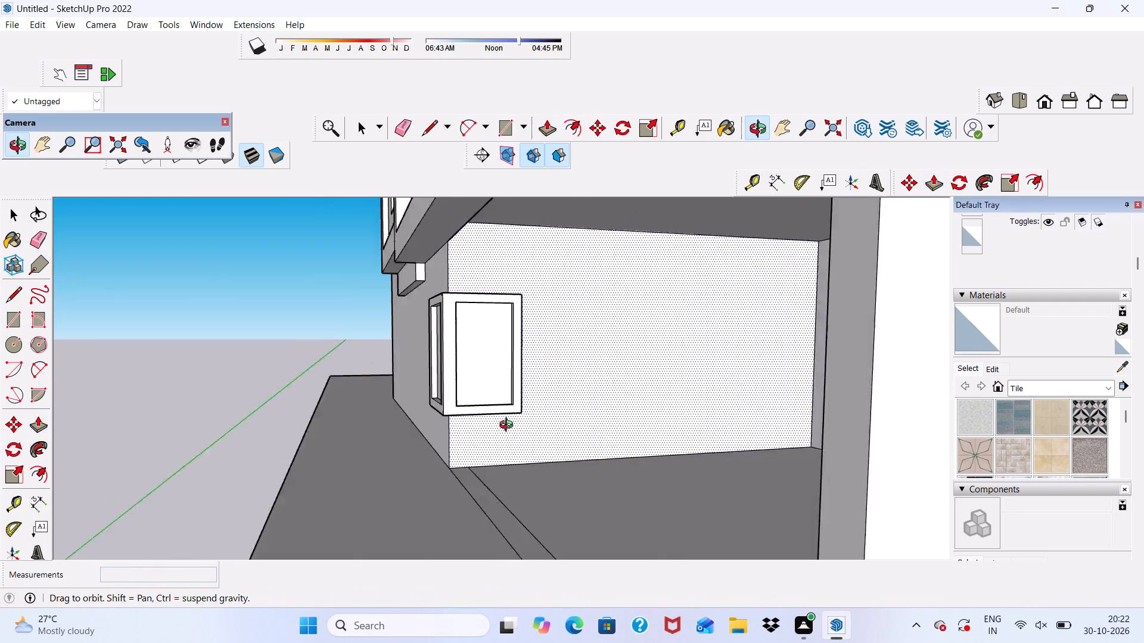
middle_click_drag(509, 426, 602, 418)
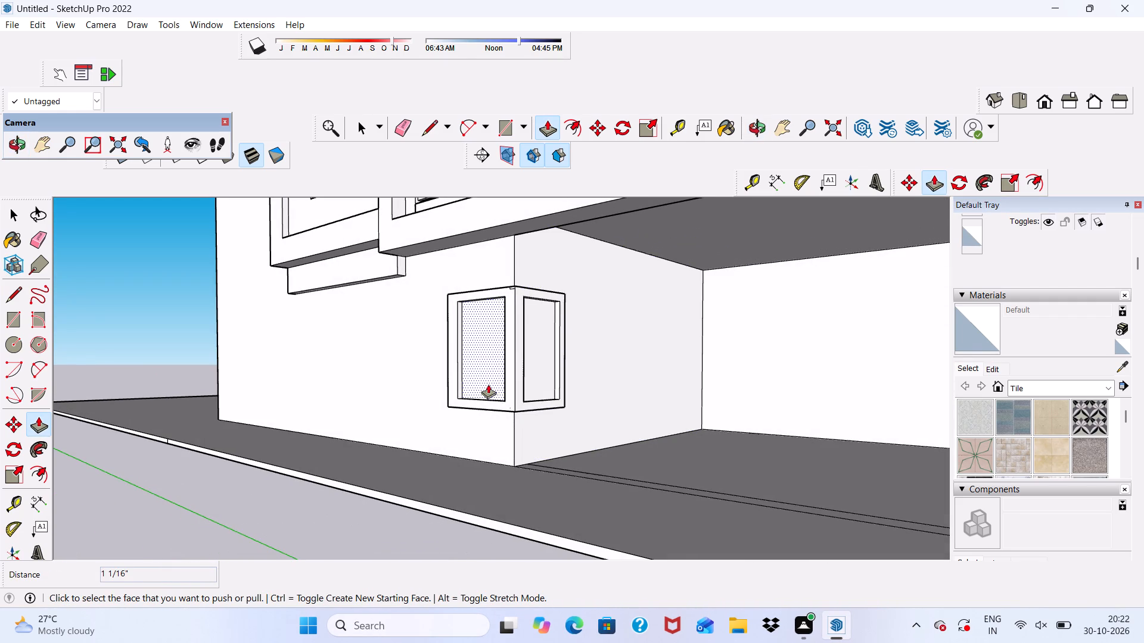
left_click(396, 127)
scroll(489, 279, "up", 4)
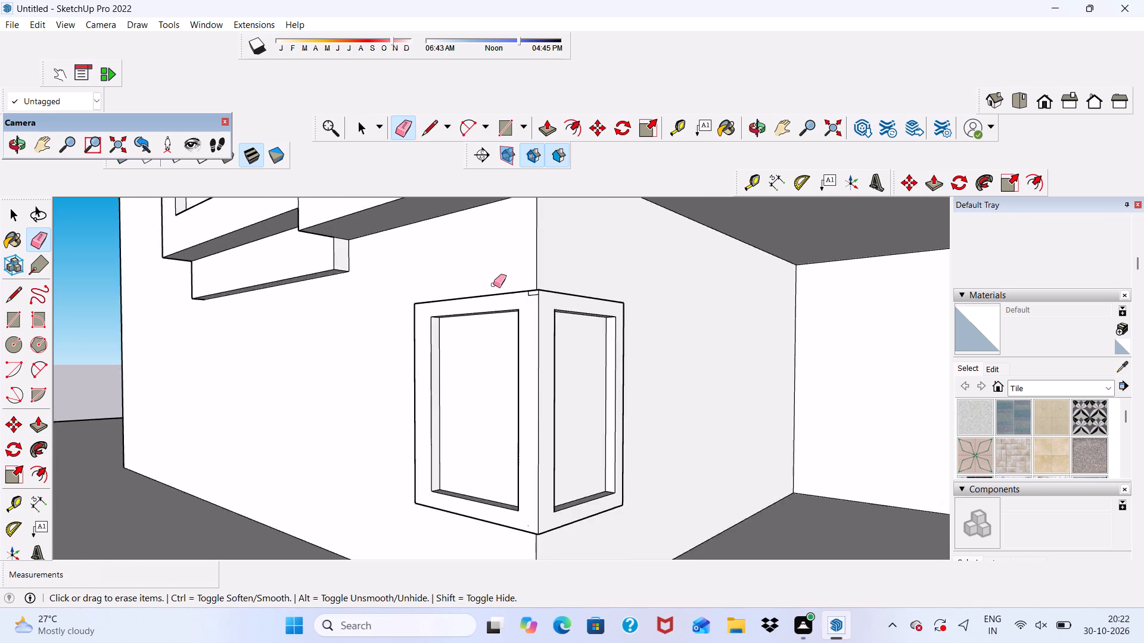
scroll(493, 285, "up", 8)
scroll(542, 286, "up", 2)
left_click_drag(541, 290, 536, 301)
left_click(536, 288)
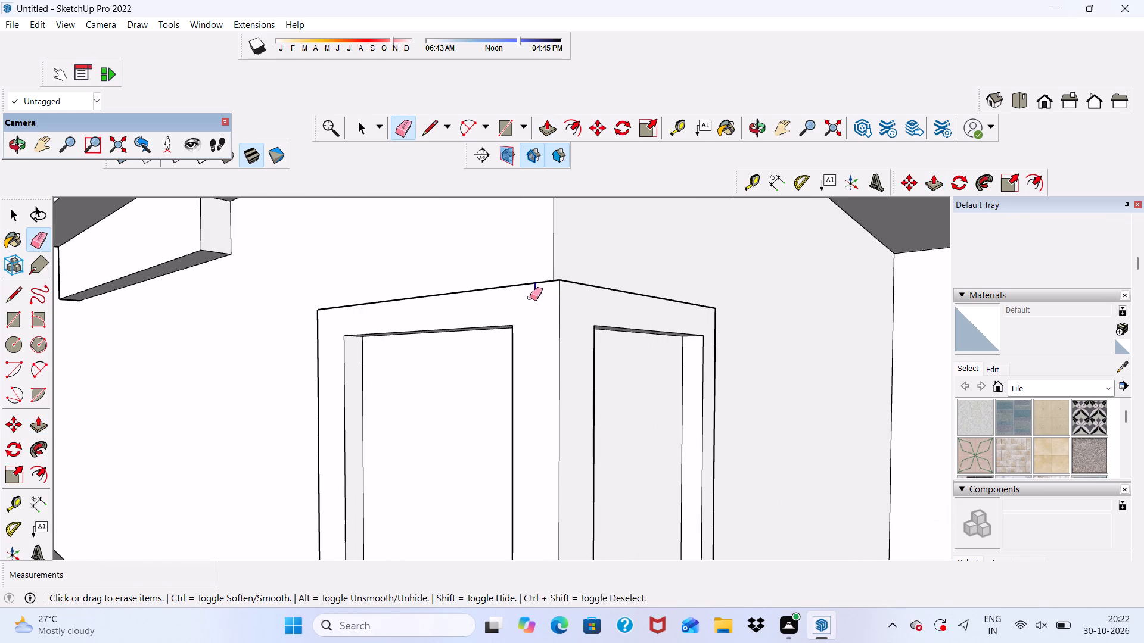
Erase the leftover seam edge across the top face of the frame where its two sides meet at the wall corner.
scroll(534, 313, "down", 3)
middle_click_drag(560, 362, 521, 477)
scroll(524, 388, "up", 6)
left_click(508, 386)
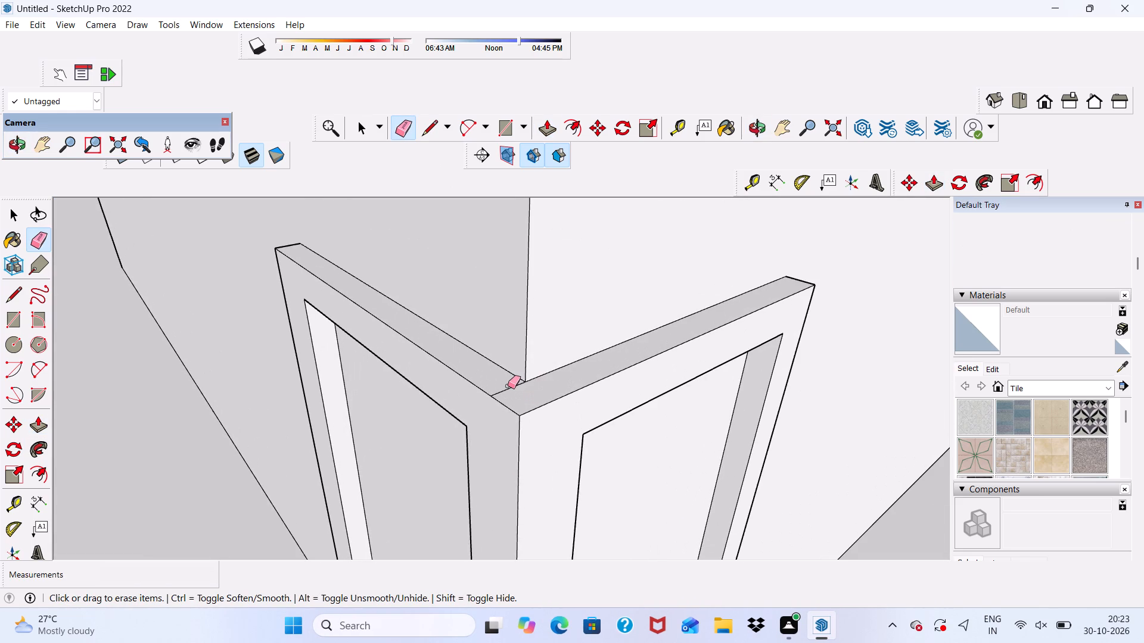
left_click(508, 386)
left_click(508, 388)
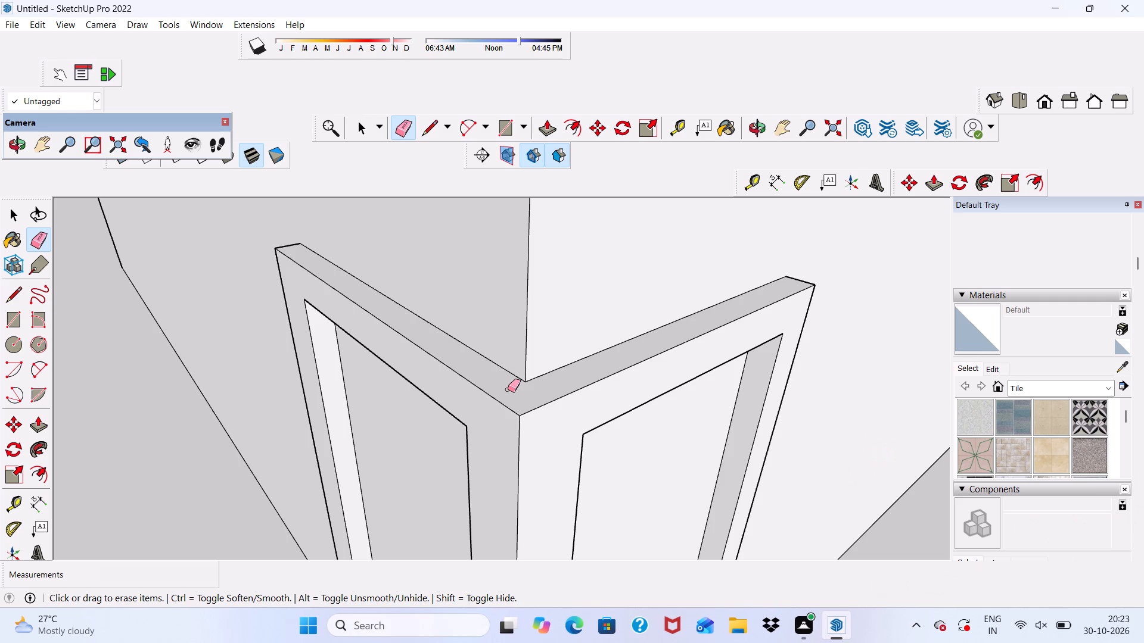
scroll(559, 416, "down", 4)
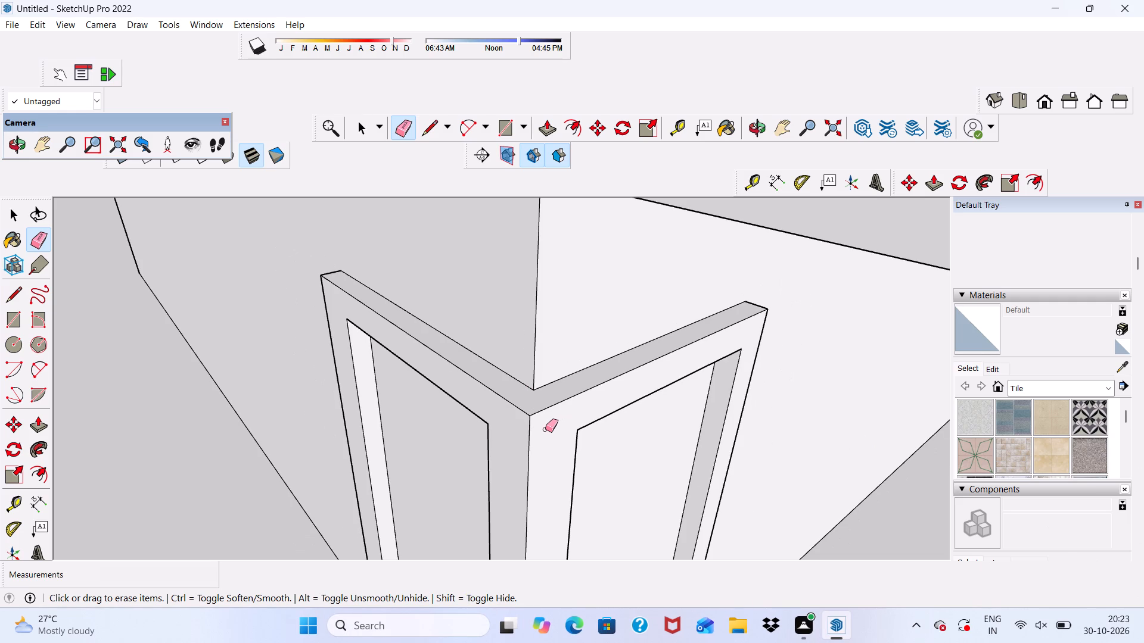
key("space")
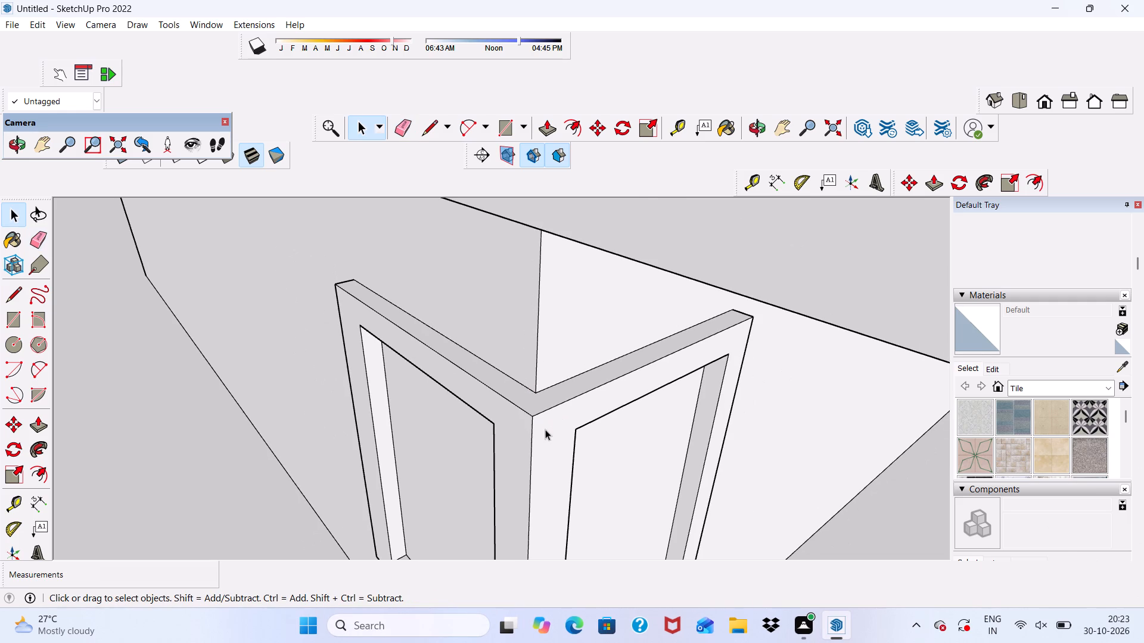
Draw a full-height rectangle about 6" wide near the end of the band beneath the projecting upper window surround.
scroll(520, 430, "down", 11)
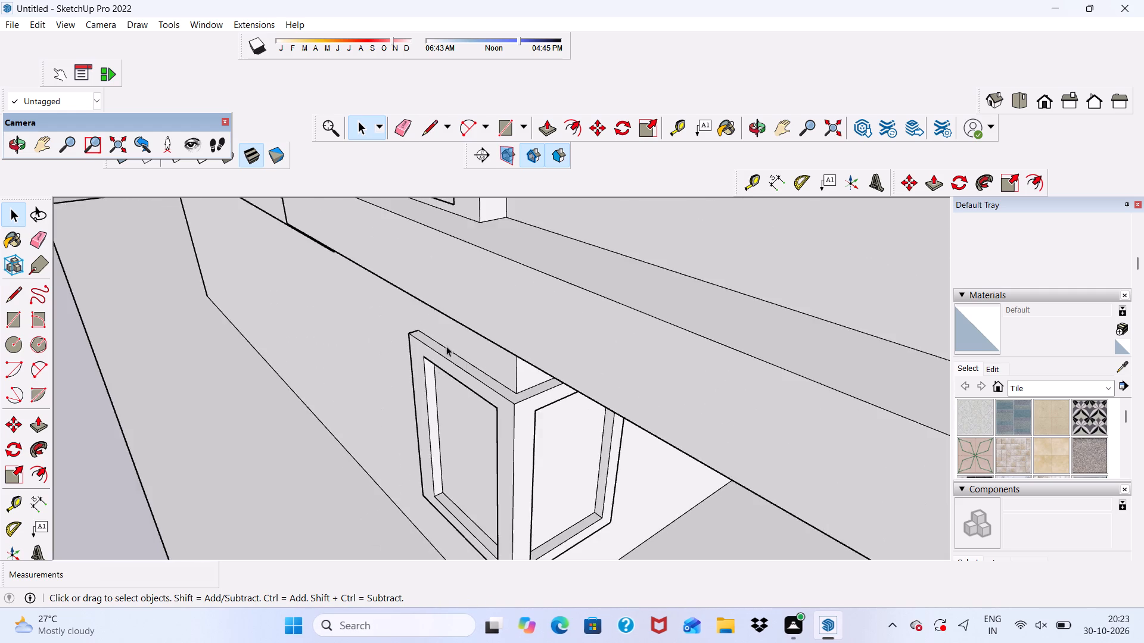
scroll(446, 346, "down", 3)
middle_click_drag(443, 450, 533, 371)
scroll(533, 372, "down", 5)
middle_click_drag(391, 361, 505, 355)
scroll(420, 310, "up", 4)
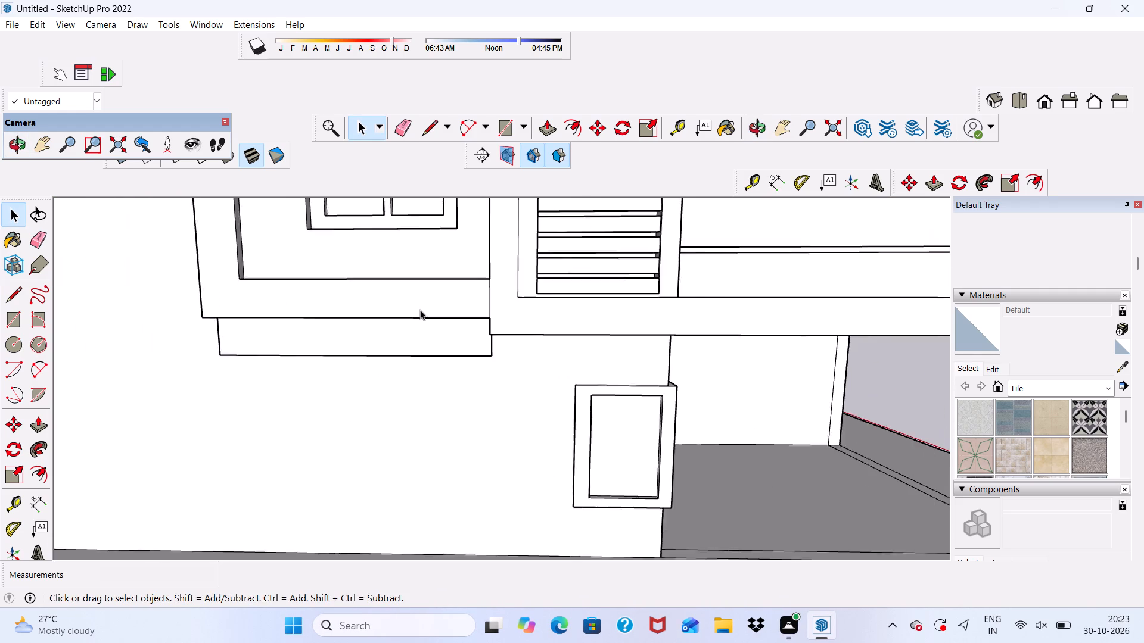
scroll(420, 310, "up", 2)
scroll(420, 310, "down", 5)
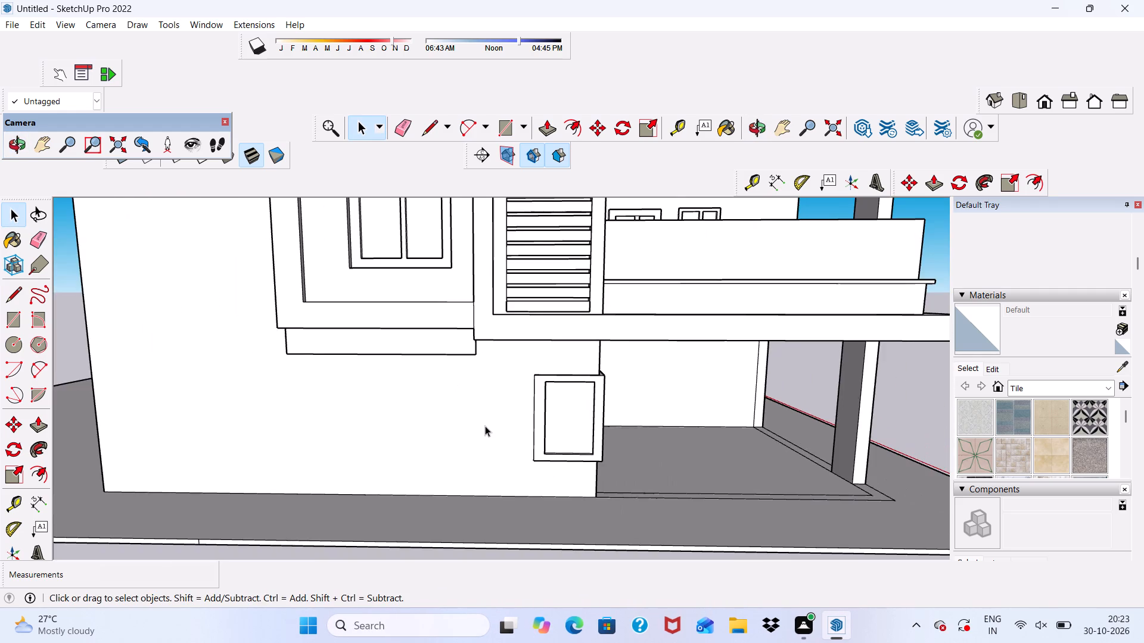
middle_click_drag(485, 426, 450, 388)
scroll(435, 345, "up", 6)
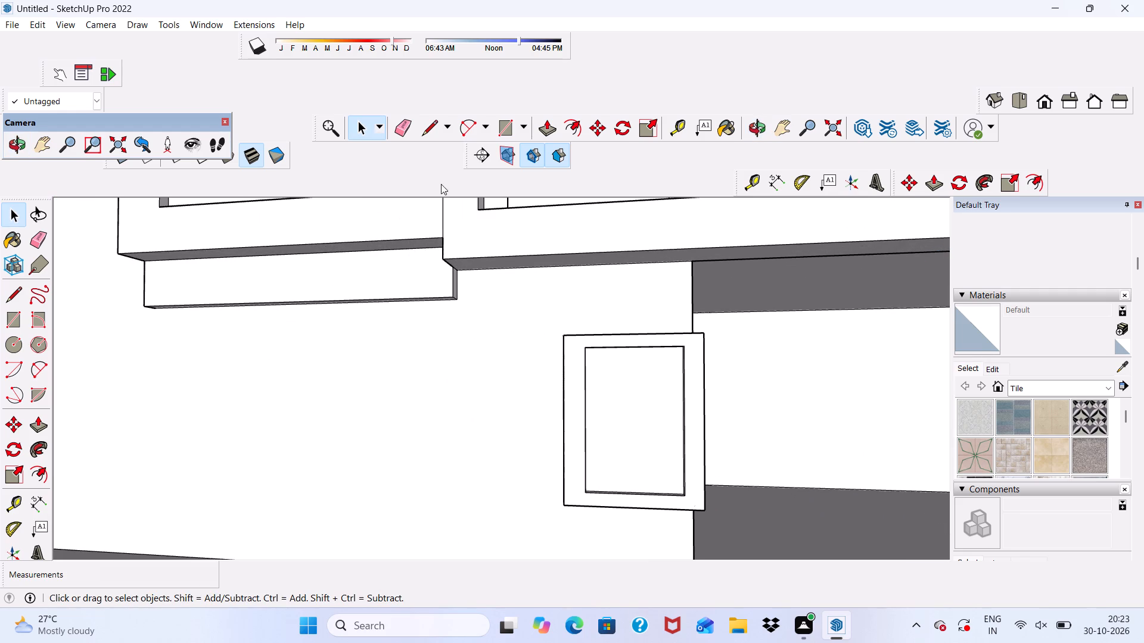
left_click(506, 127)
scroll(439, 257, "up", 4)
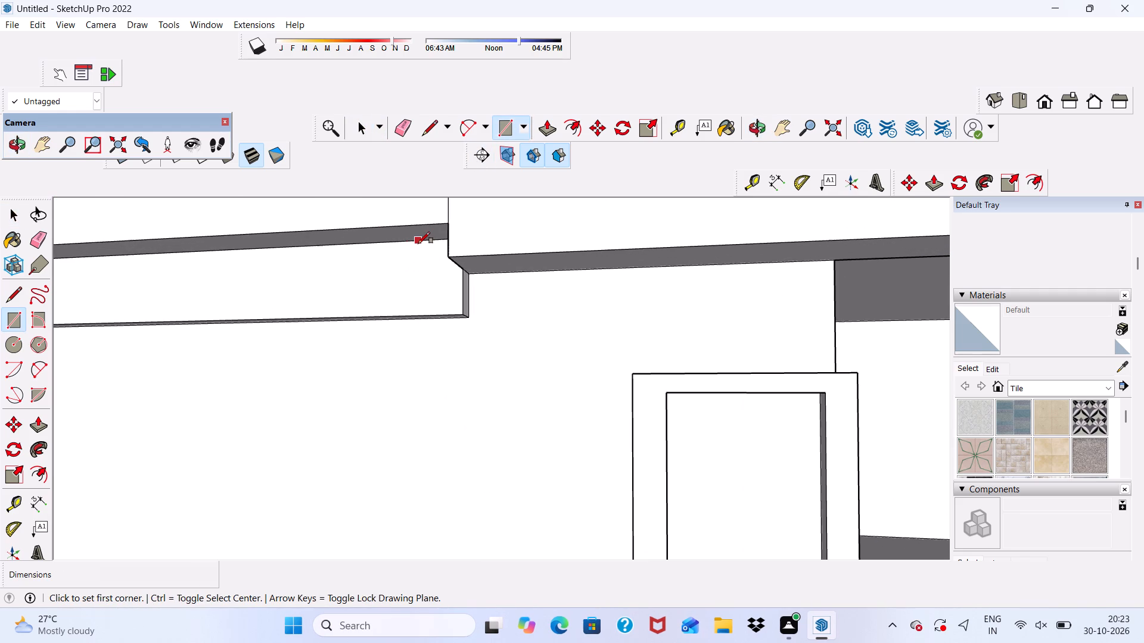
left_click(428, 244)
scroll(403, 309, "up", 3)
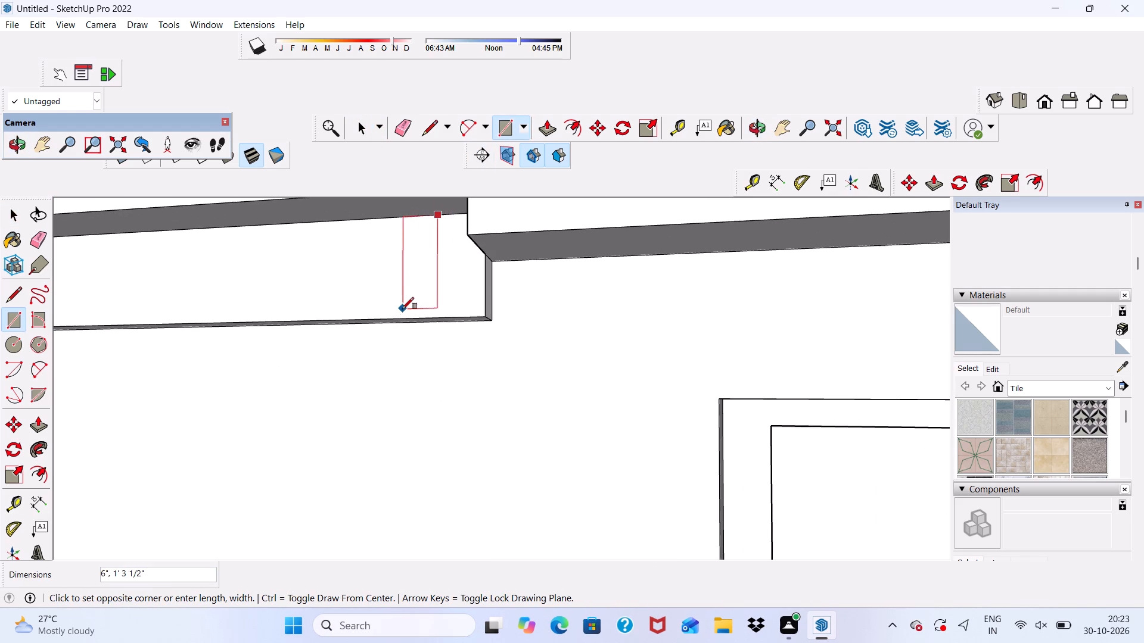
left_click(399, 316)
Copy the strip rectangle about 9 9/16" along the band toward its far end, keeping it level with the original.
scroll(415, 263, "down", 5)
middle_click_drag(393, 319, 350, 358)
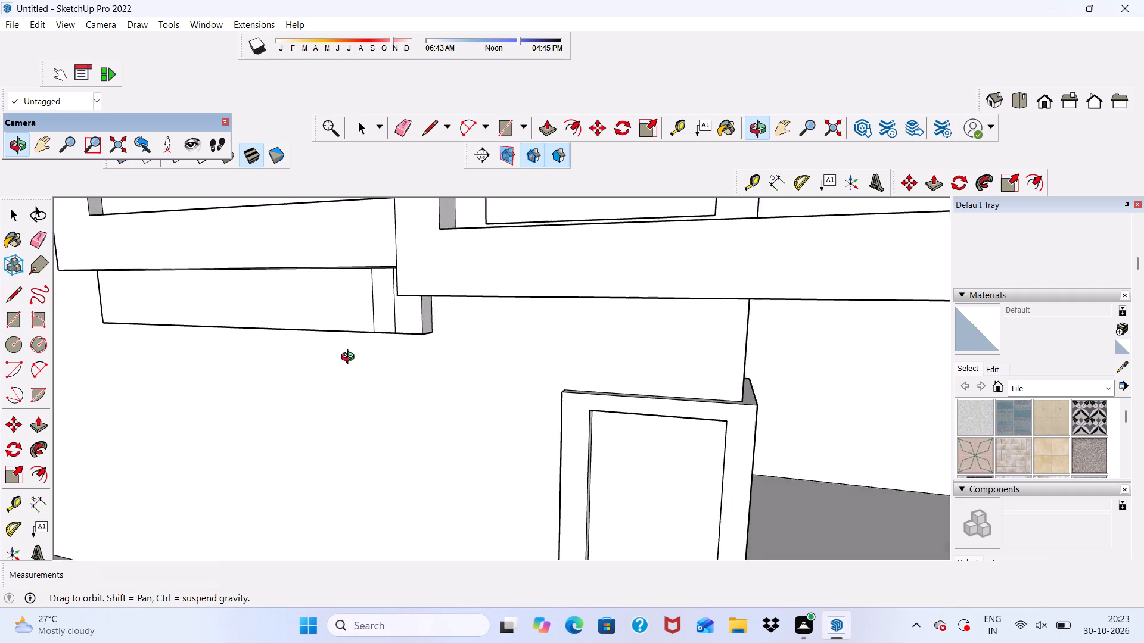
middle_click_drag(350, 358, 449, 337)
scroll(421, 251, "up", 5)
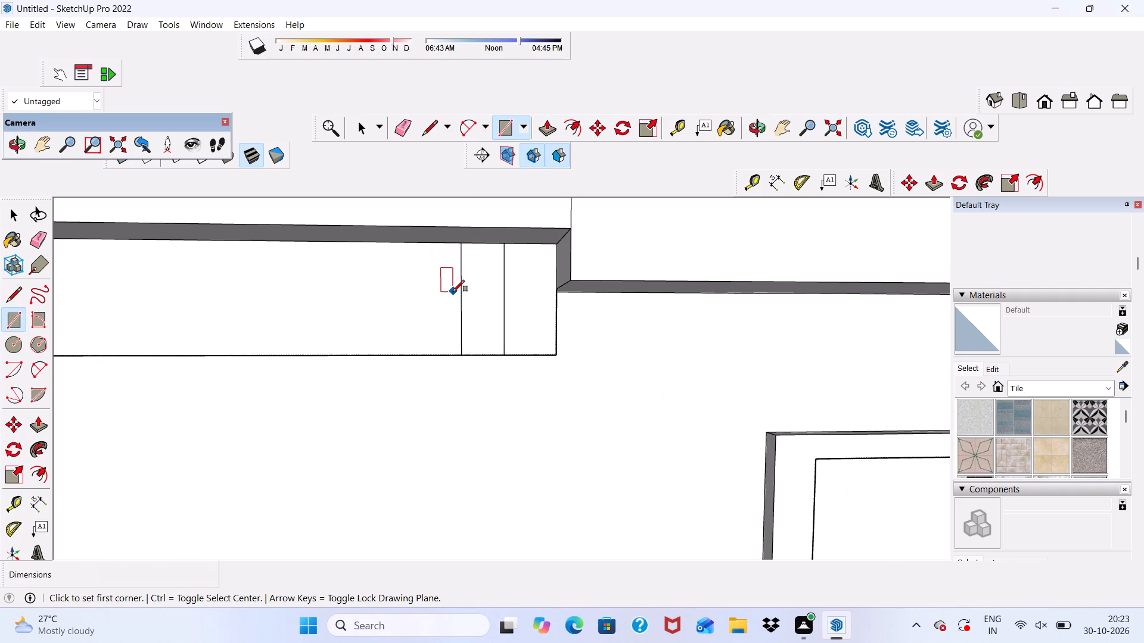
key("space")
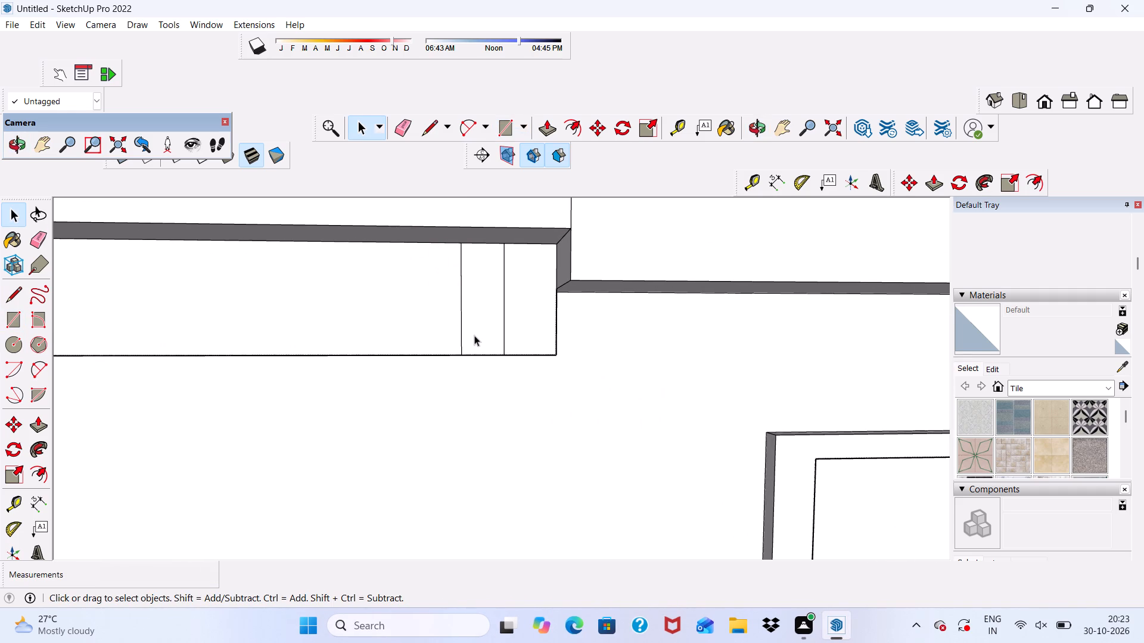
double_click(494, 336)
left_click(605, 120)
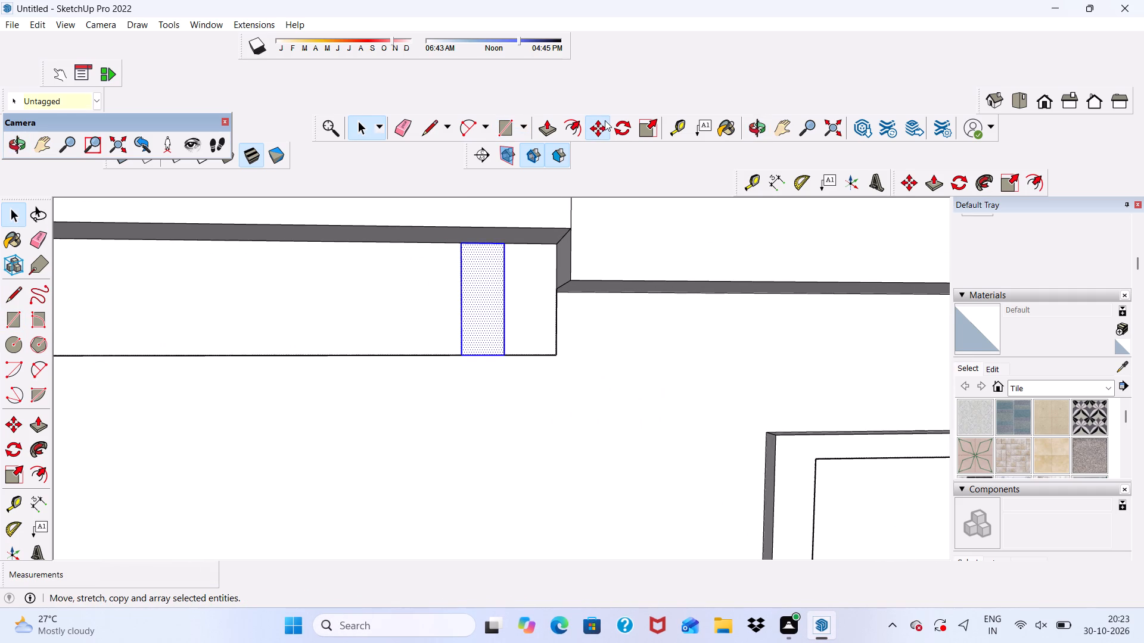
left_click(483, 310)
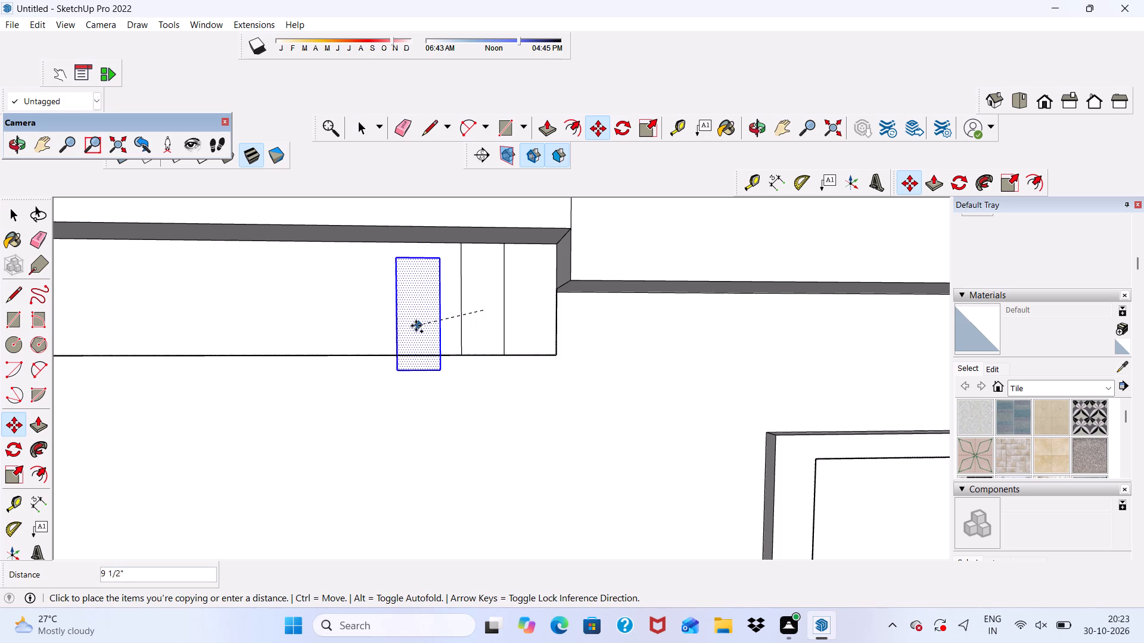
left_click(421, 308)
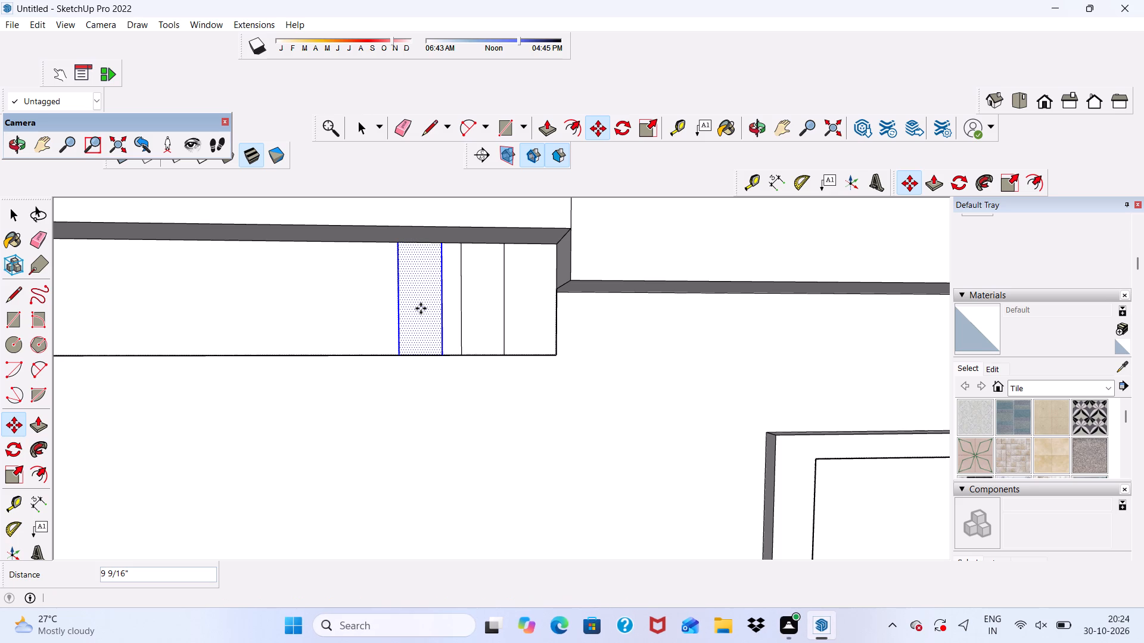
Array the copied strip along the band as nine evenly spaced copies (*9).
key("shift+asterisk")
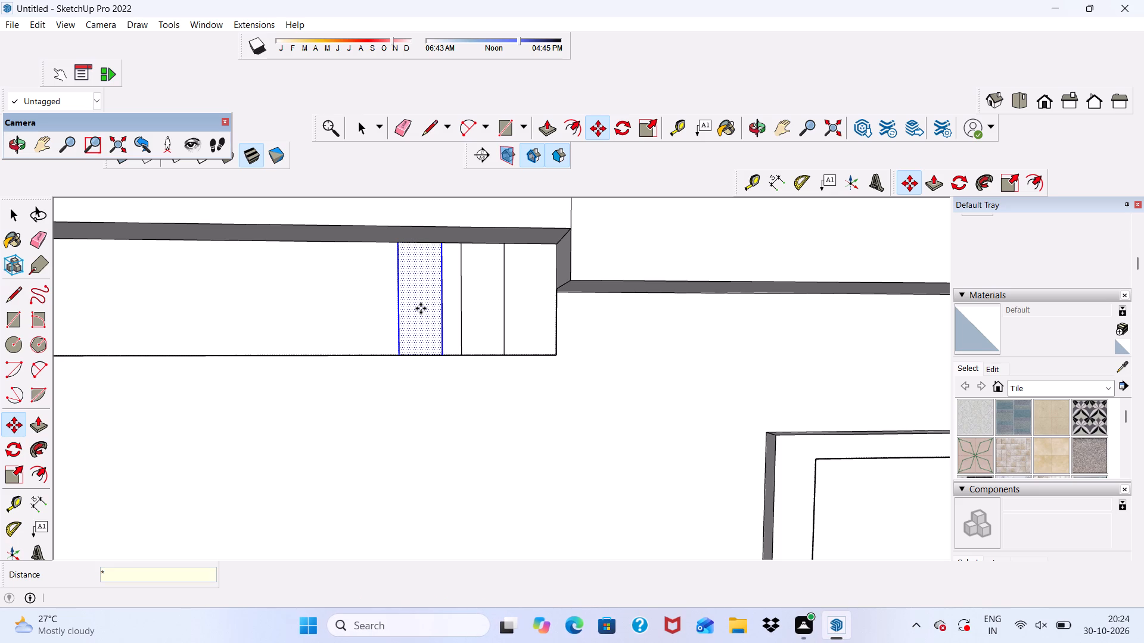
key("9")
key("Return")
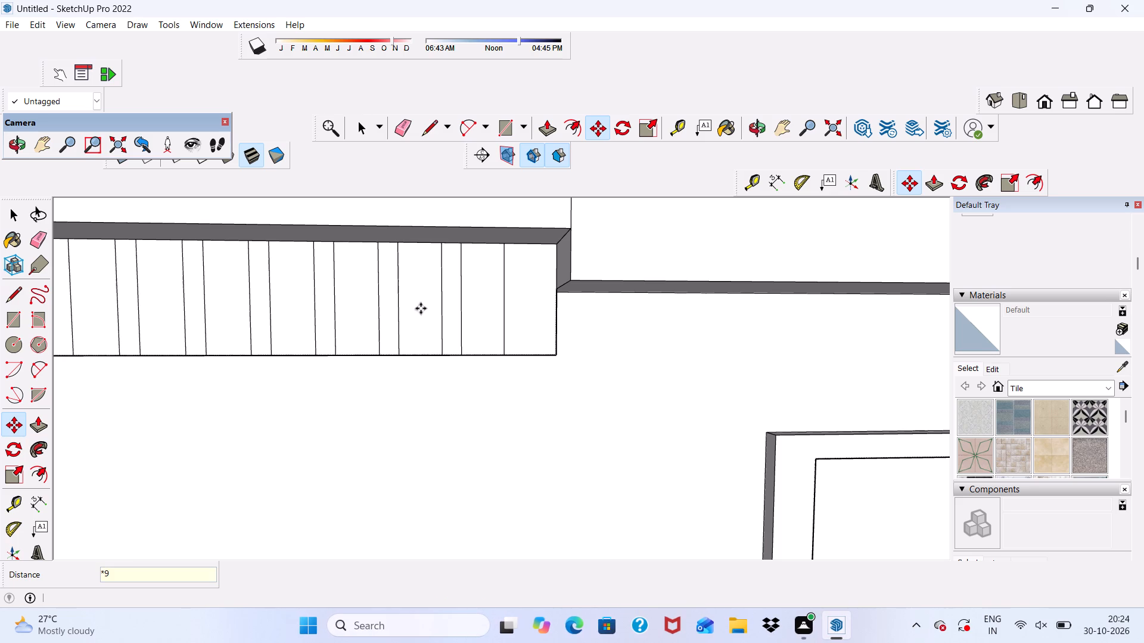
key("space")
scroll(421, 298, "down", 13)
scroll(304, 295, "up", 2)
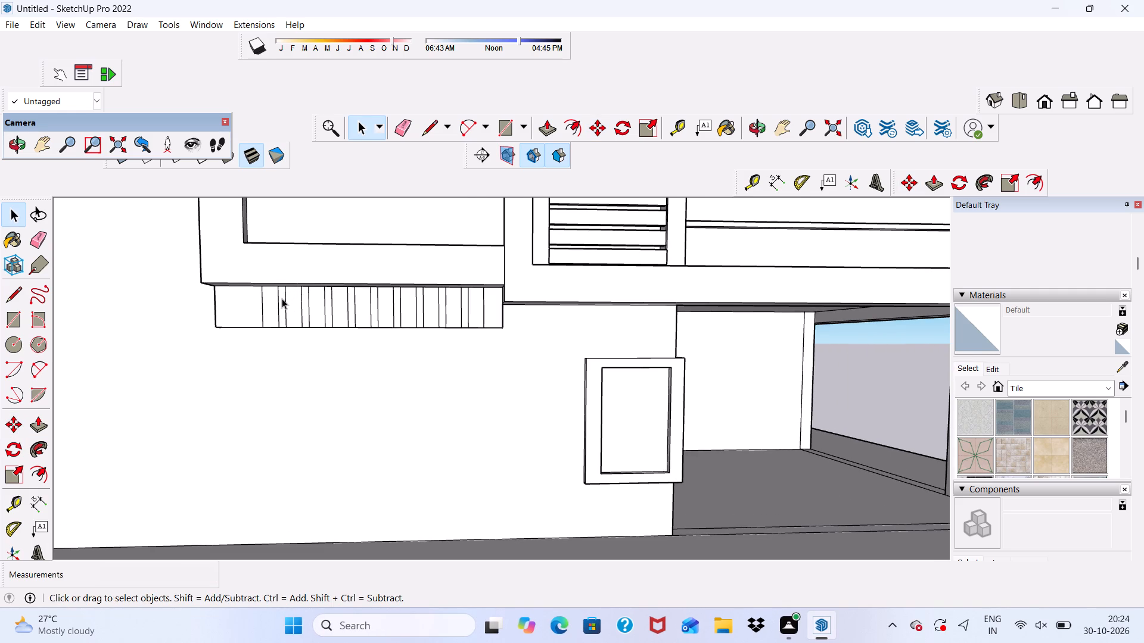
Copy the end strip twice toward the blank end of the band, about 9 11/16" and another 8 7/8" along it.
middle_click_drag(282, 300, 377, 297)
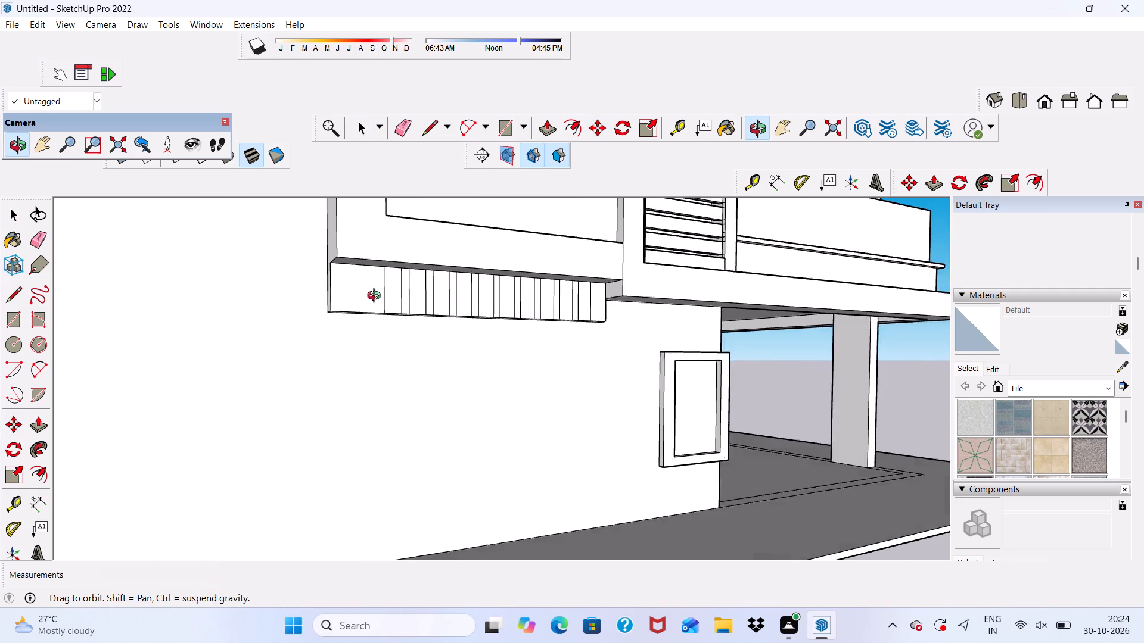
middle_click_drag(377, 297, 377, 298)
scroll(360, 304, "up", 7)
double_click(409, 288)
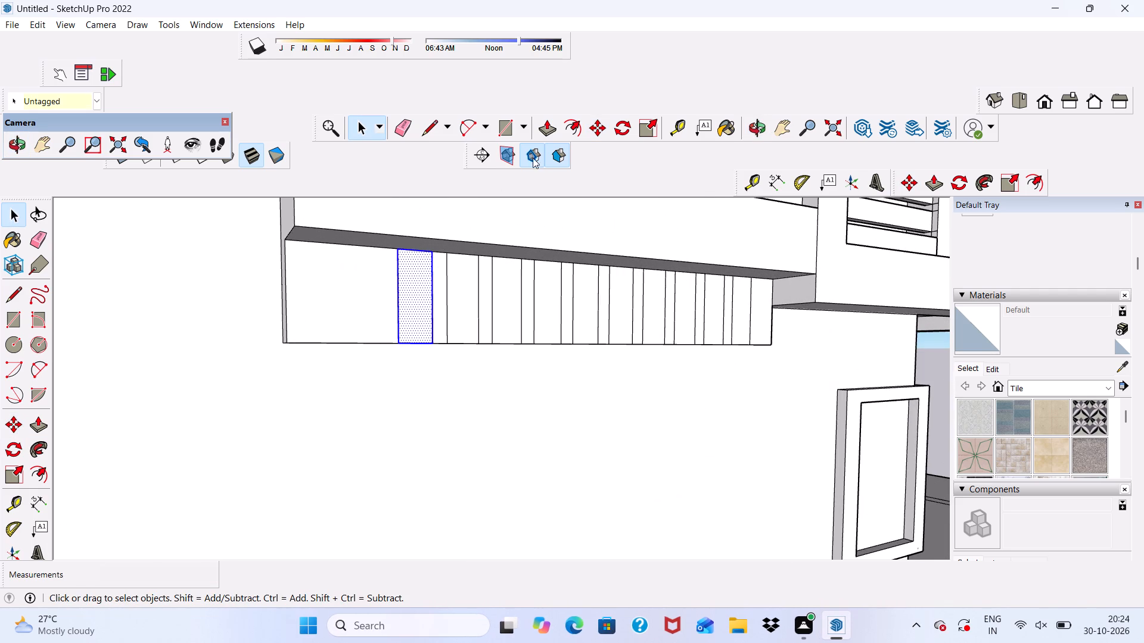
left_click(601, 128)
left_click(418, 309)
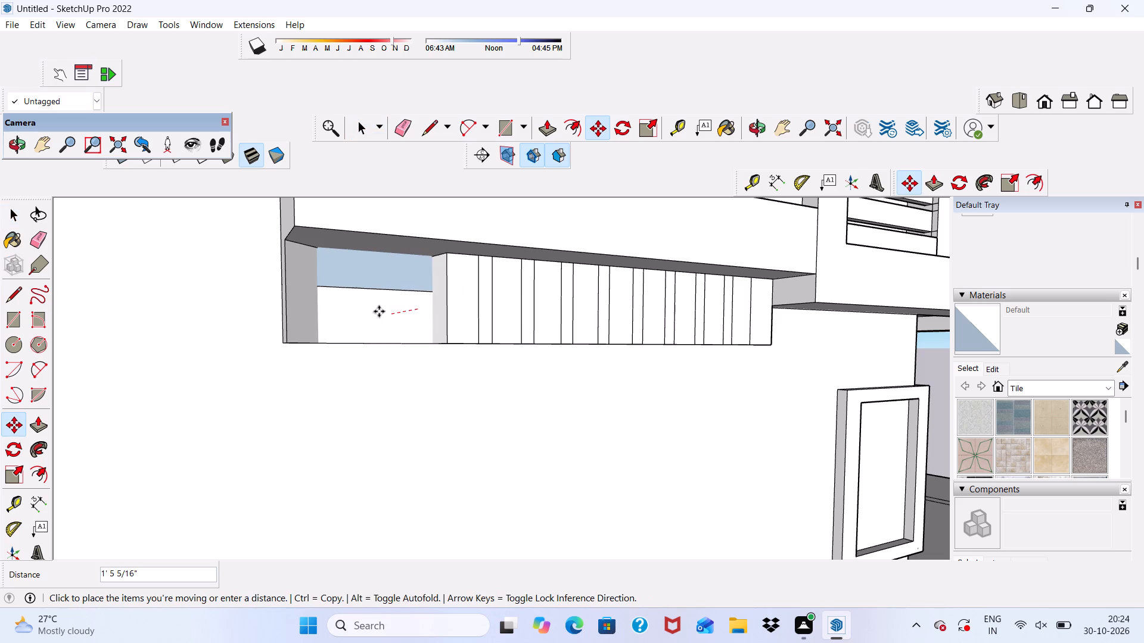
scroll(384, 320, "up", 1)
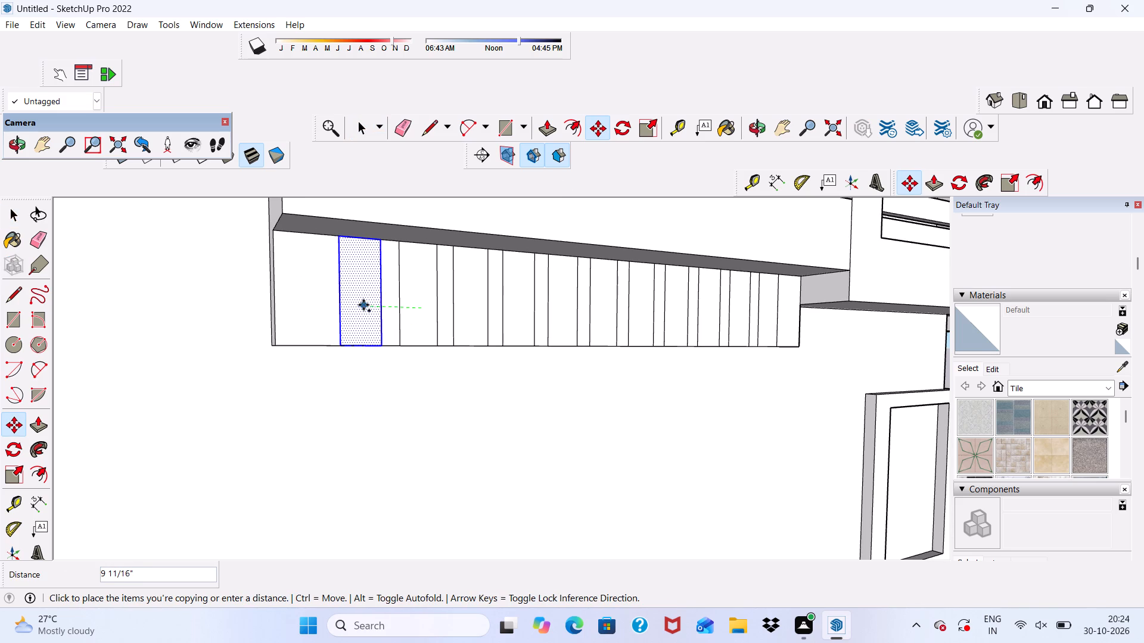
left_click(363, 305)
left_click(363, 311)
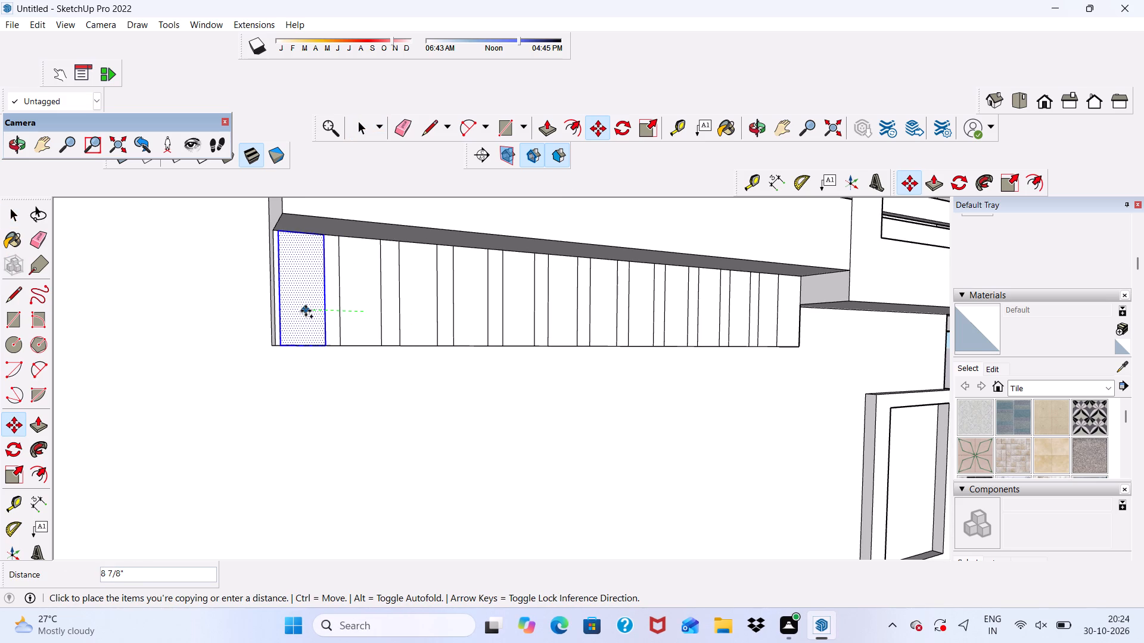
left_click(306, 311)
Push/Pull the strip nearest the band's balcony-side end outward 3".
scroll(348, 297, "down", 5)
middle_click_drag(405, 352, 300, 356)
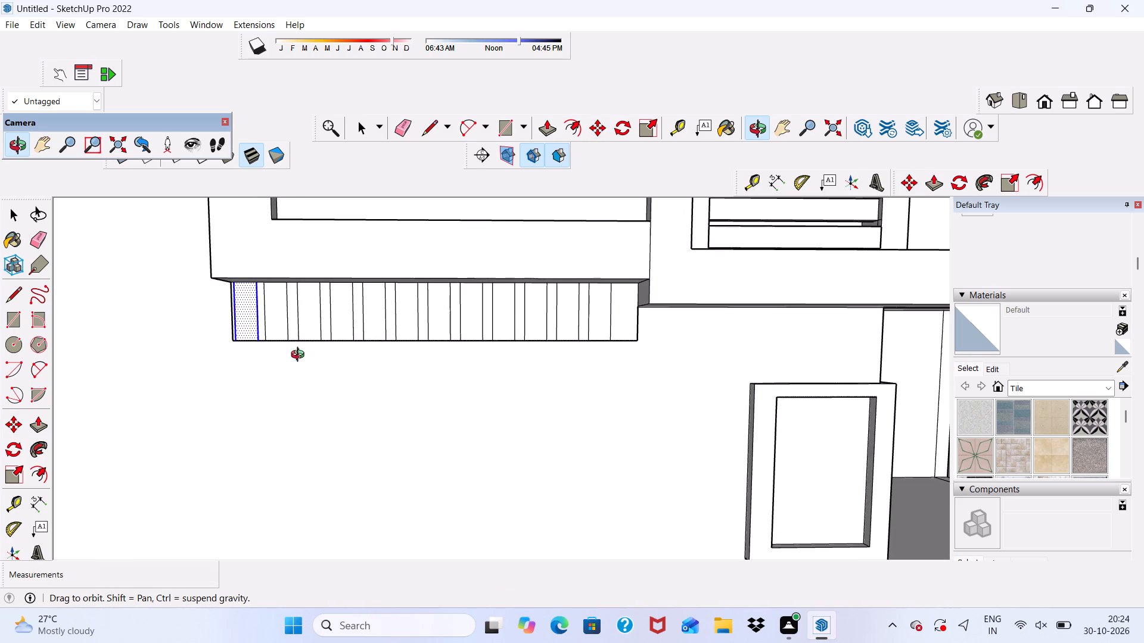
middle_click_drag(300, 356, 301, 356)
key("space")
scroll(584, 319, "up", 5)
left_click(595, 310)
scroll(587, 287, "down", 4)
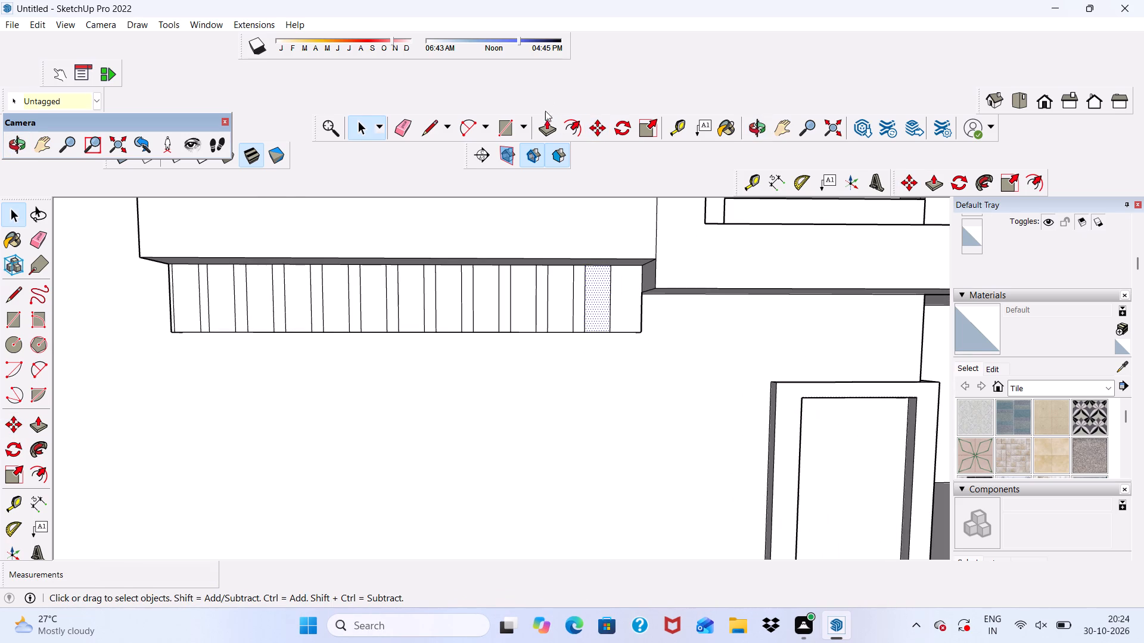
left_click(545, 127)
scroll(605, 282, "up", 3)
left_click(596, 294)
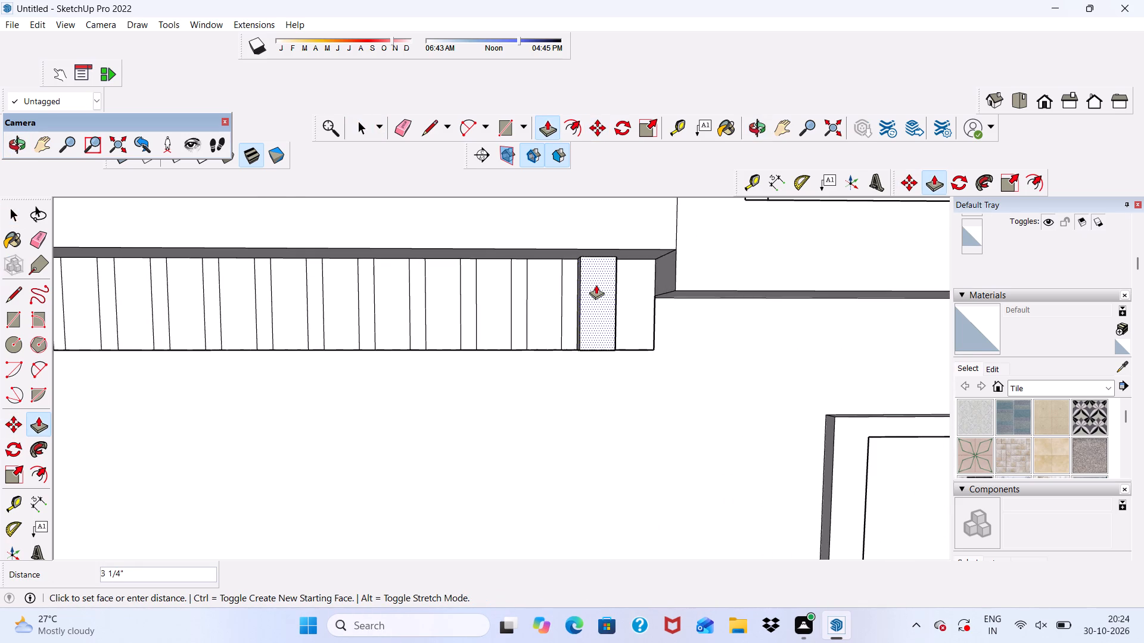
key("3")
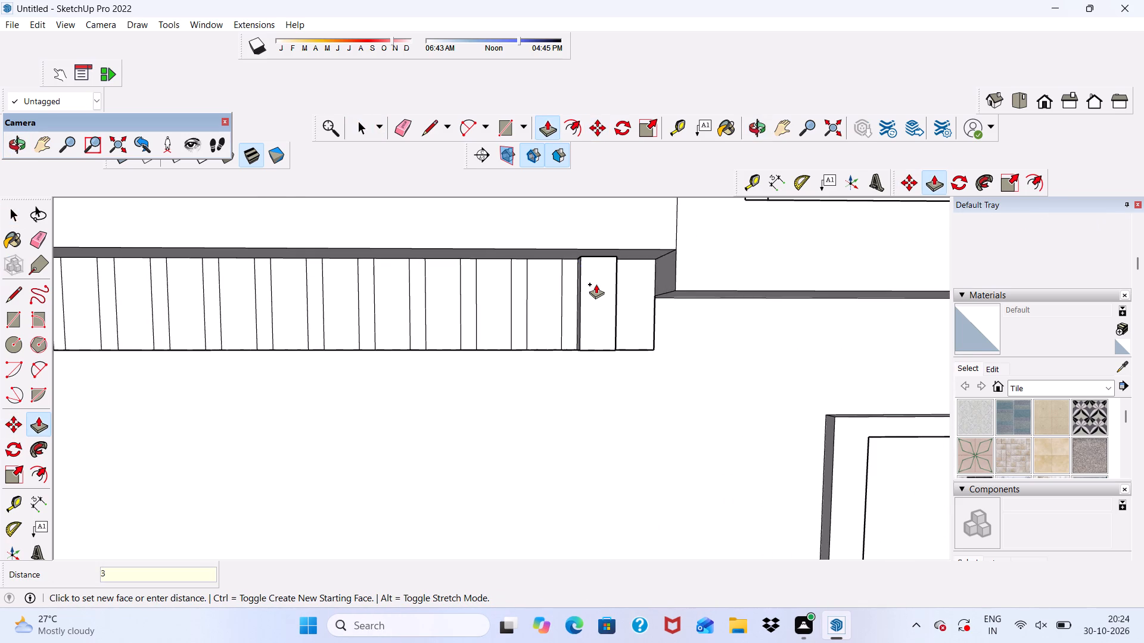
key("shift+quotedbl")
key("Return")
Extend the underside of the raised strip down 7' 10 3/4" to the paving level at the wall's base.
scroll(593, 304, "down", 2)
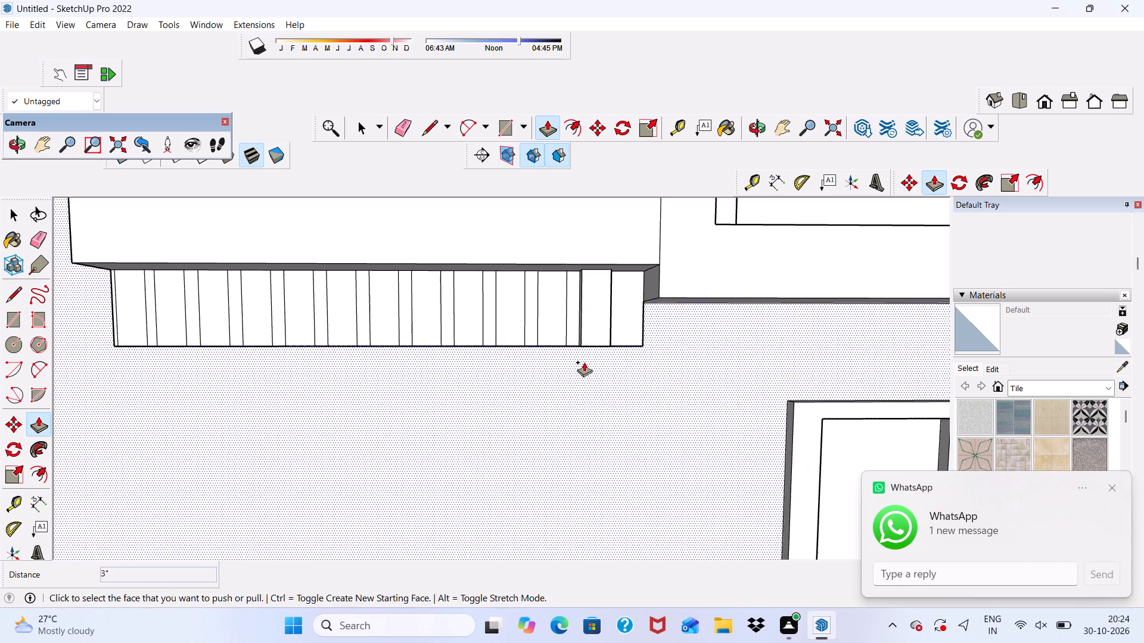
middle_click_drag(584, 362, 574, 276)
scroll(574, 276, "up", 9)
left_click(574, 282)
scroll(578, 347, "down", 2)
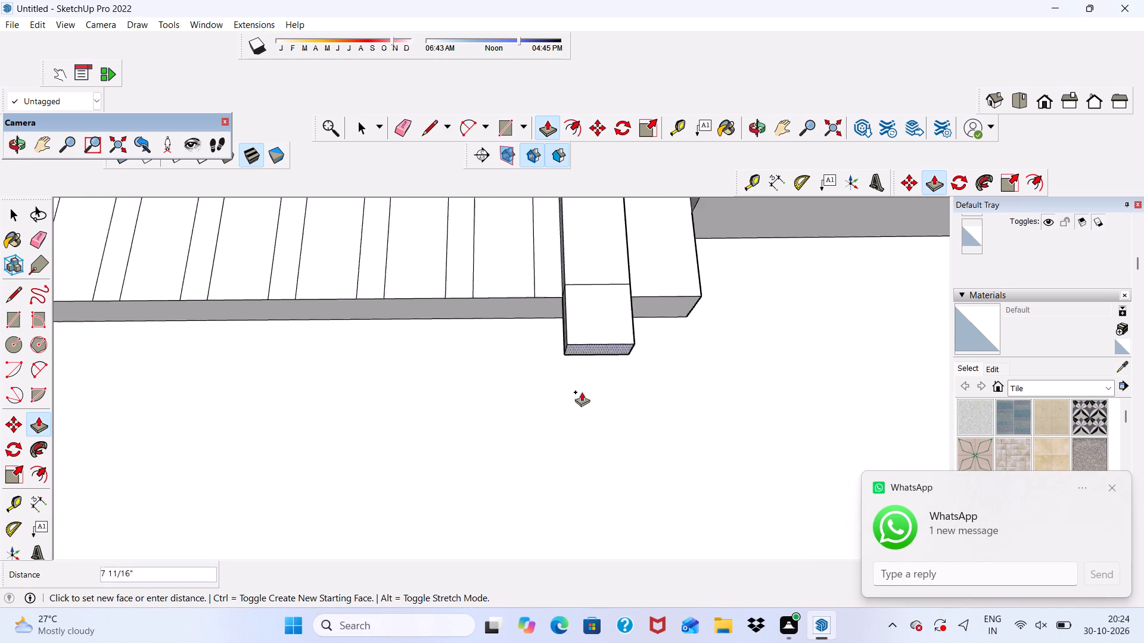
scroll(582, 392, "down", 20)
scroll(616, 414, "up", 6)
scroll(582, 402, "down", 6)
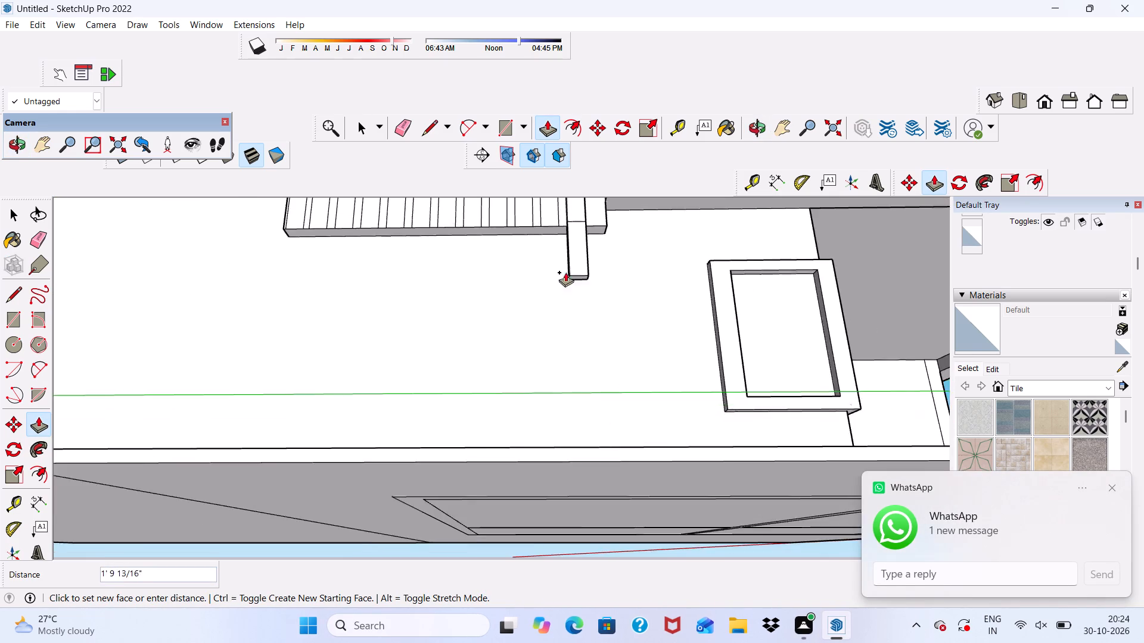
scroll(565, 272, "down", 4)
middle_click_drag(608, 443, 607, 527)
scroll(607, 527, "up", 4)
scroll(564, 393, "down", 5)
scroll(587, 500, "up", 3)
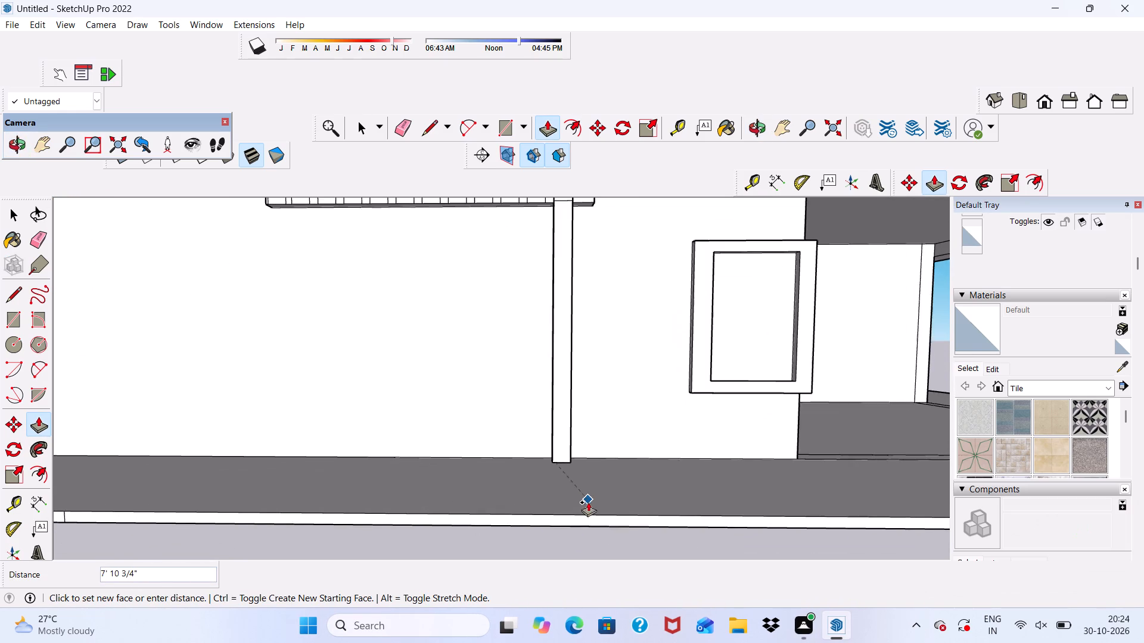
scroll(587, 518, "up", 1)
left_click(586, 516)
Push/Pull the second strip from the balcony-side end outward 3", flush with the first full-height strip.
scroll(573, 481, "down", 3)
middle_click_drag(573, 481, 614, 489)
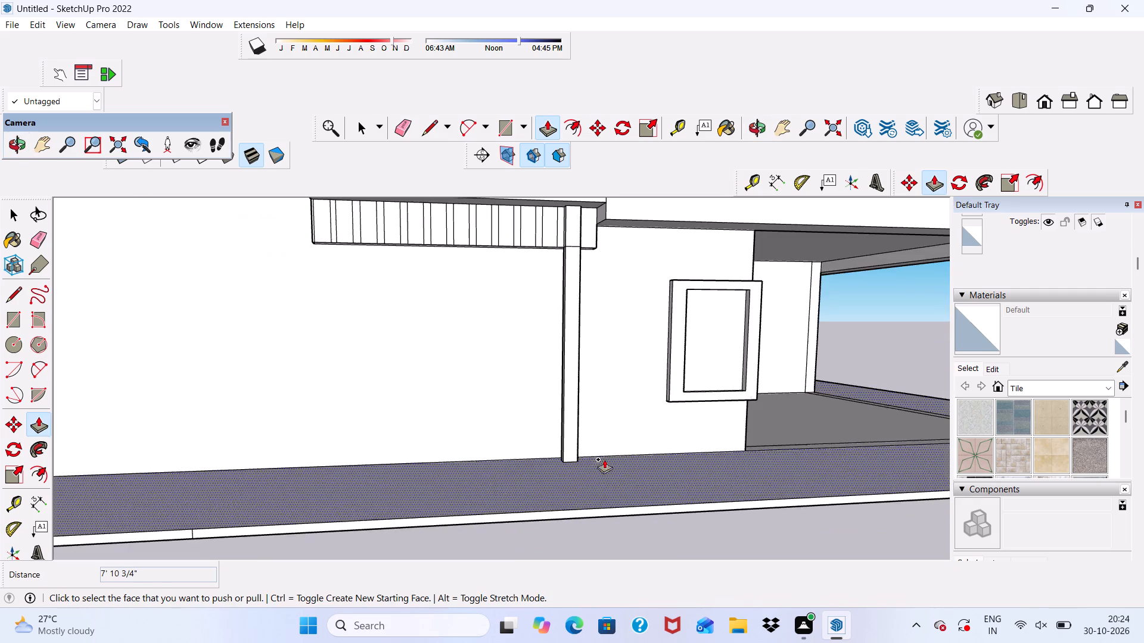
scroll(547, 232, "up", 7)
left_click(552, 222)
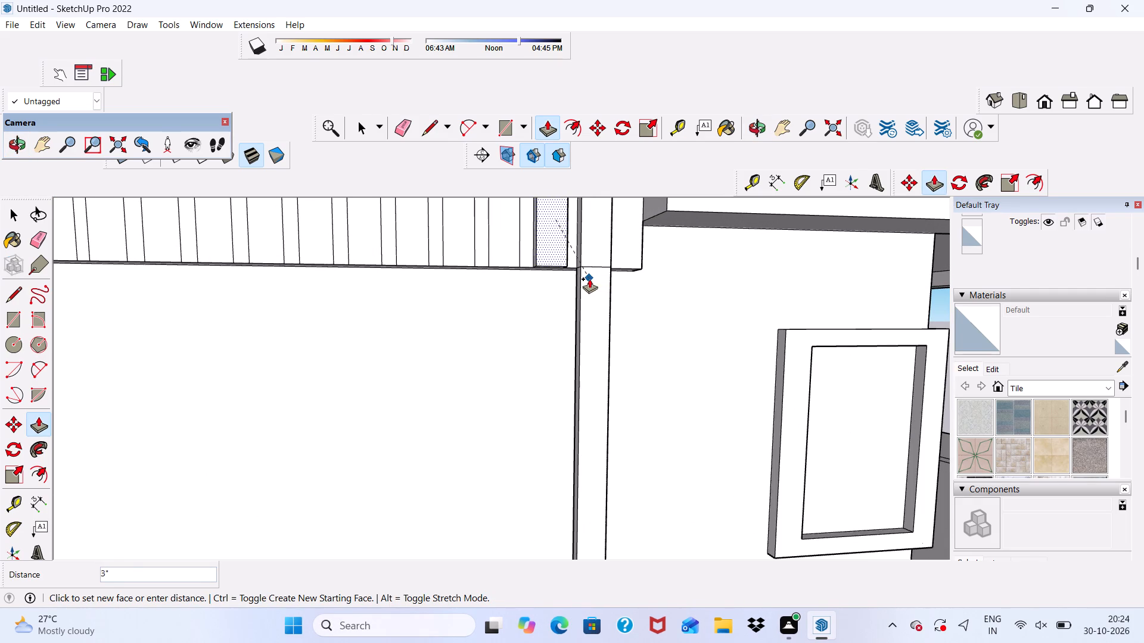
left_click(589, 279)
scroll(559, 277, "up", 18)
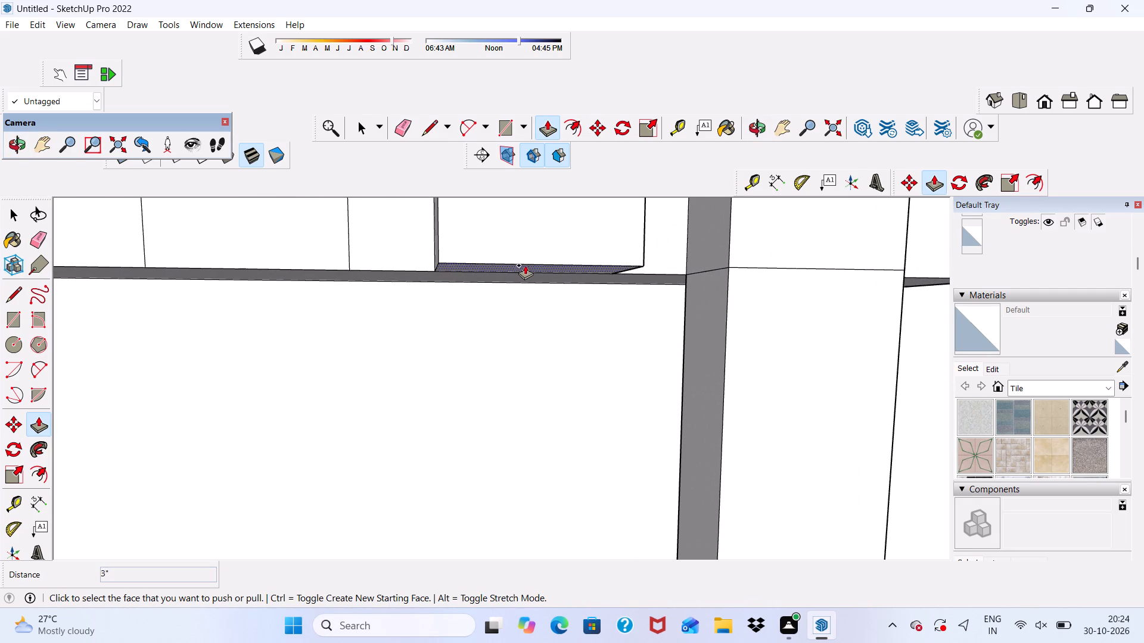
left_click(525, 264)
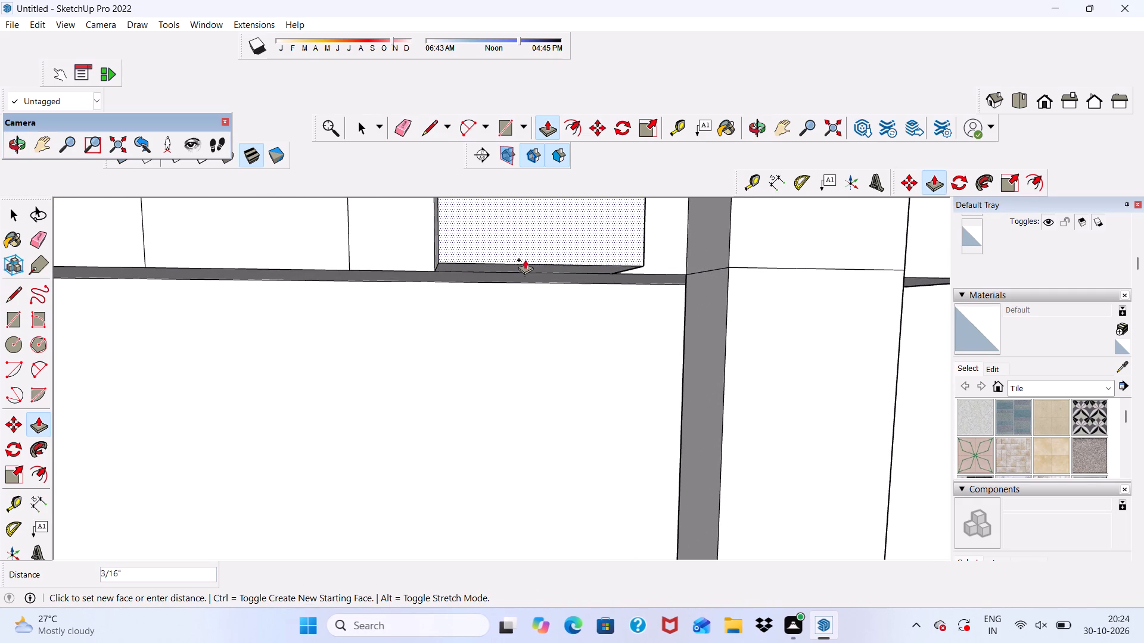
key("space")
Extend the underside of the second raised strip down 7' 10 3/4" to the paving level beside the first.
scroll(512, 247, "down", 2)
middle_click_drag(523, 286, 375, 226)
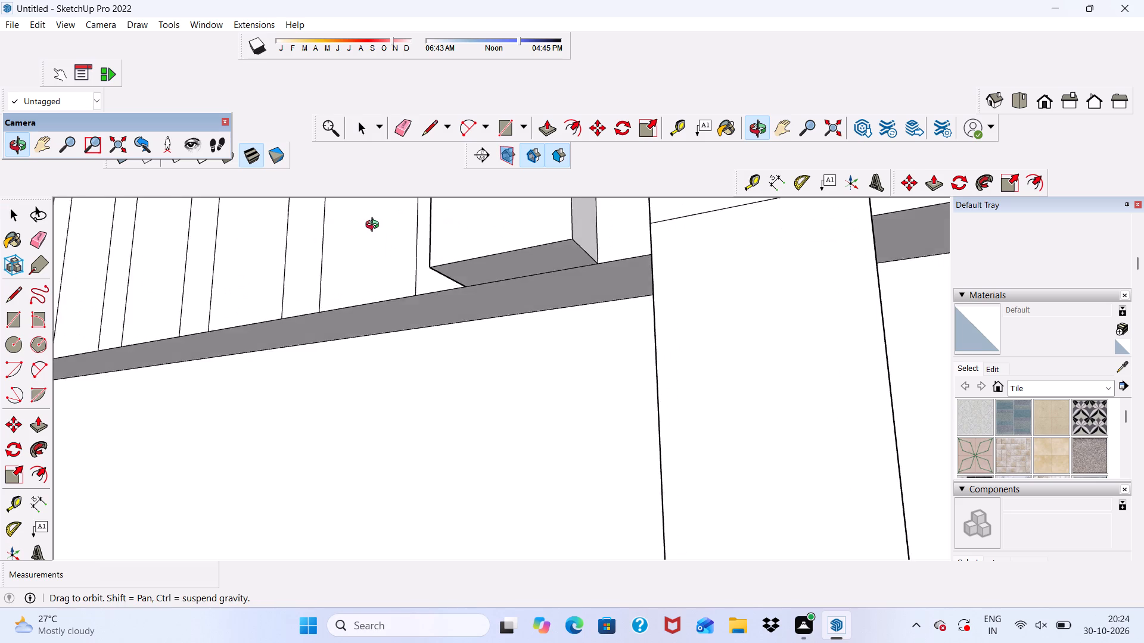
middle_click_drag(375, 226, 356, 238)
middle_click_drag(312, 271, 441, 276)
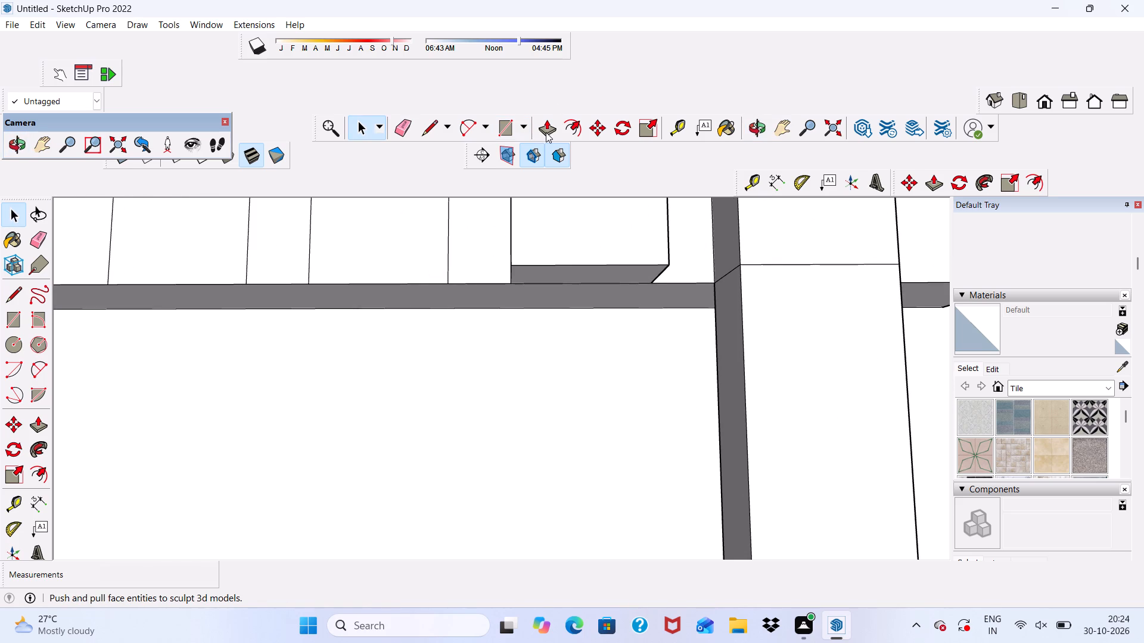
left_click(546, 132)
scroll(561, 267, "up", 3, "ctrl")
left_click(559, 270)
scroll(568, 316, "down", 11)
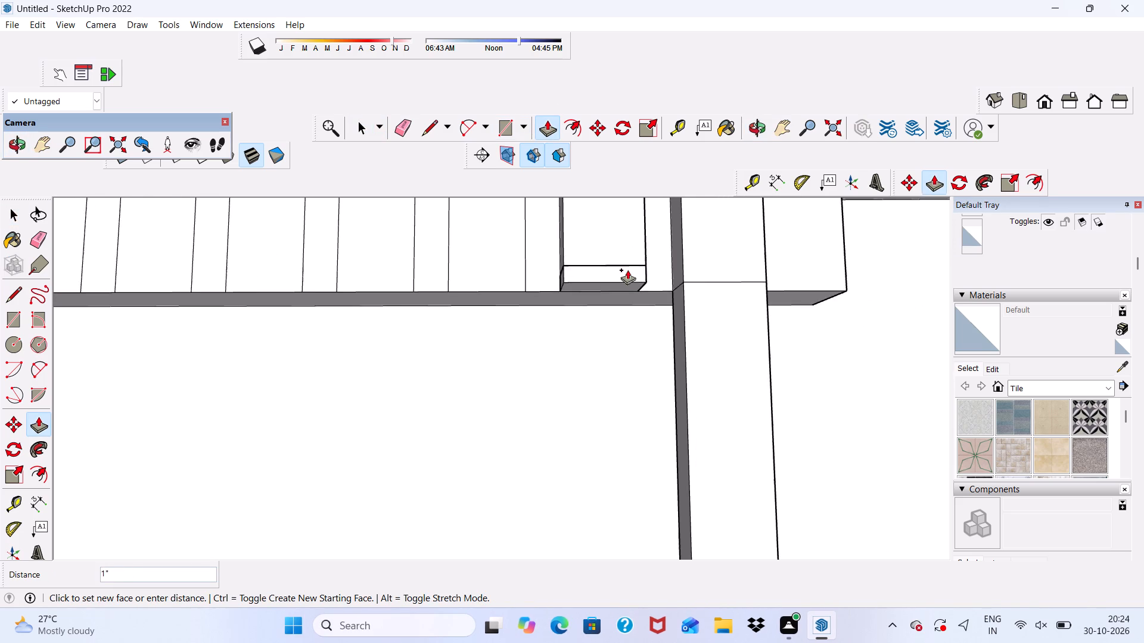
scroll(608, 208, "down", 20)
scroll(608, 208, "down", 12)
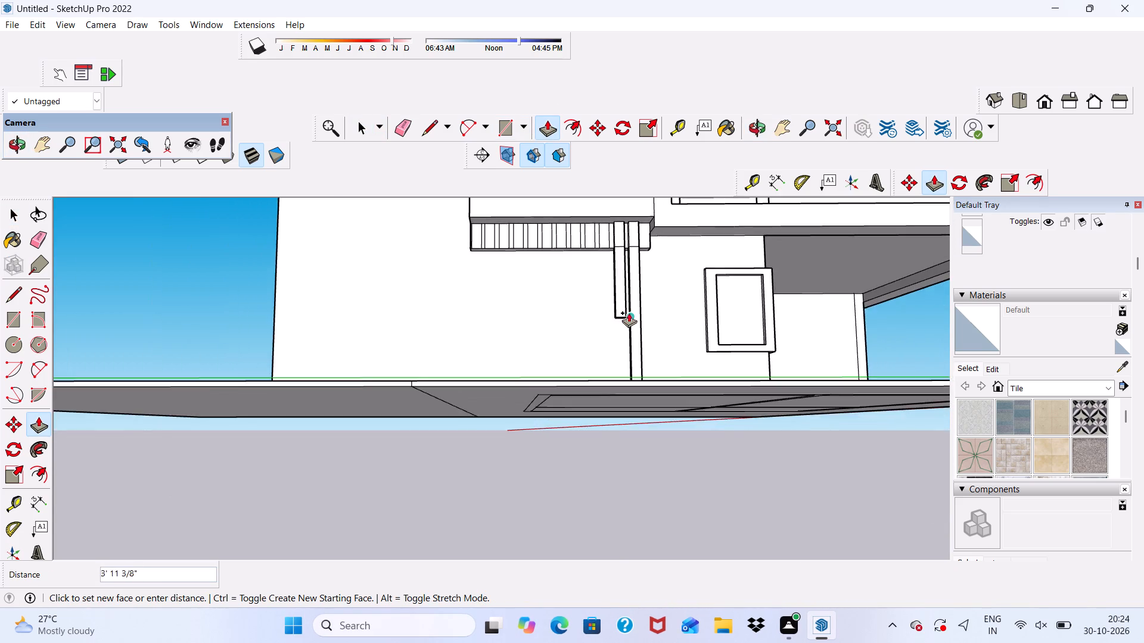
middle_click_drag(632, 316, 677, 407)
scroll(671, 513, "up", 10)
scroll(638, 407, "down", 6)
scroll(638, 509, "up", 5)
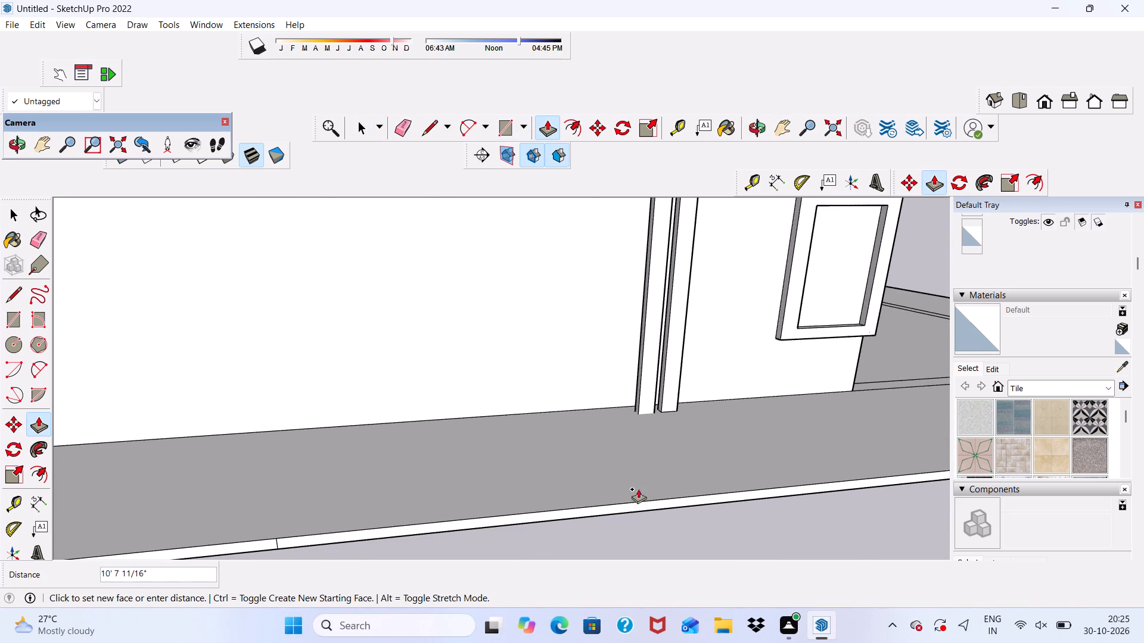
scroll(639, 499, "up", 4)
left_click(623, 505)
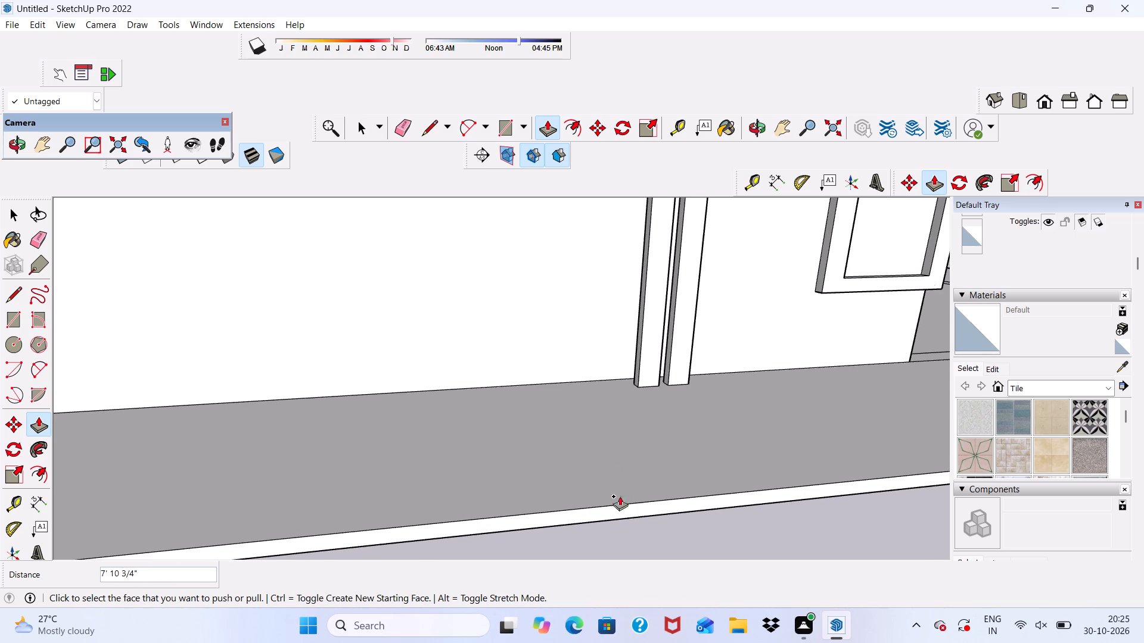
Push/Pull the third strip from the balcony-side end outward, flush with the two full-height strips.
scroll(594, 475, "down", 13)
scroll(588, 273, "up", 14)
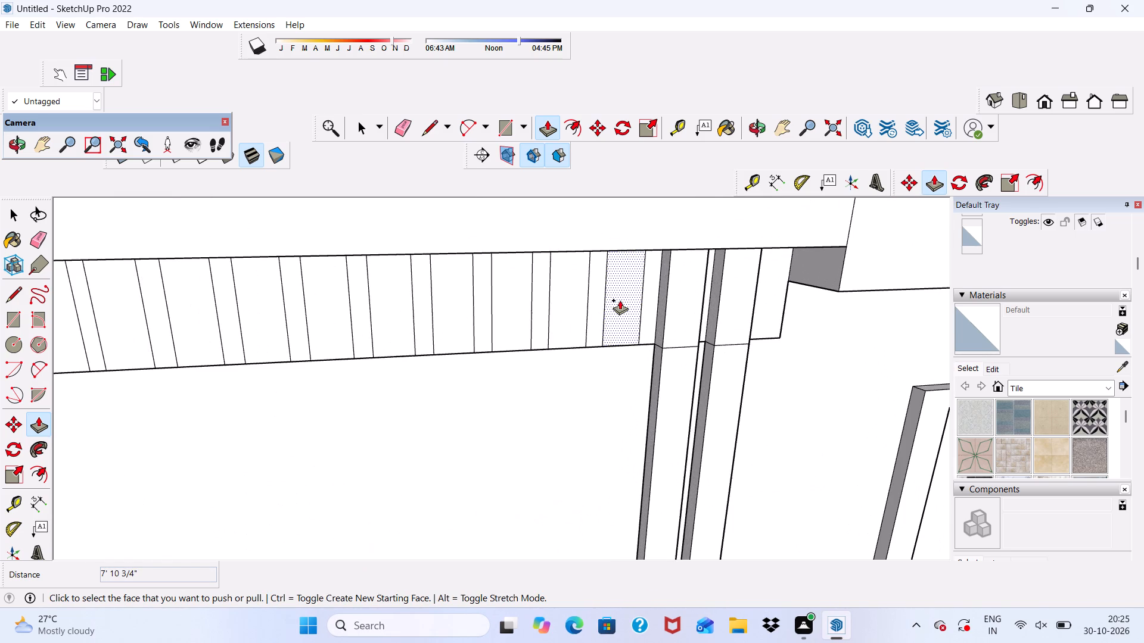
left_click(620, 300)
scroll(662, 399, "up", 3)
left_click(662, 402)
Extend the underside of the third raised strip down to the paving level, matching the two finished strips.
middle_click_drag(635, 377, 643, 238)
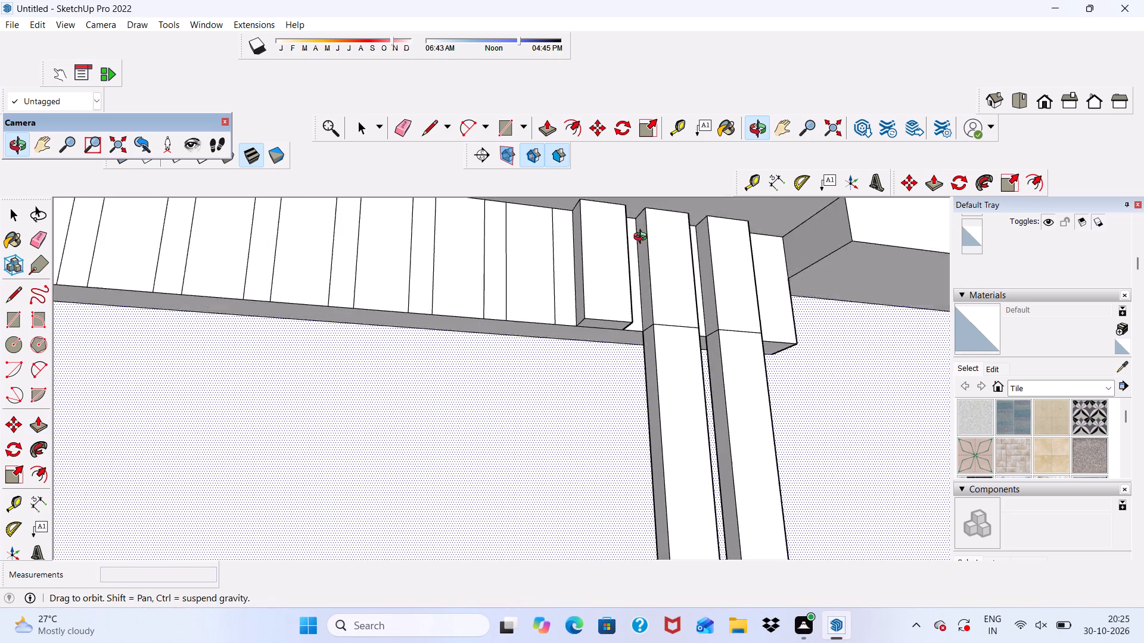
middle_click_drag(643, 238, 643, 221)
scroll(620, 326, "up", 5)
left_click(609, 329)
scroll(601, 358, "down", 14)
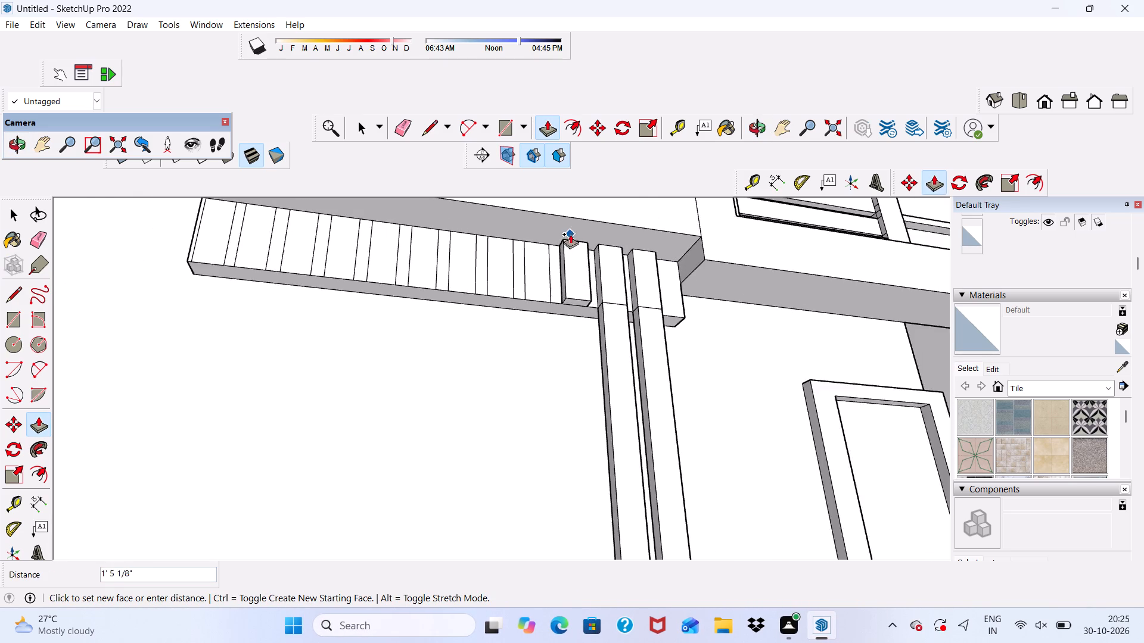
scroll(570, 234, "down", 8)
middle_click_drag(577, 358, 601, 435)
scroll(601, 435, "up", 1)
scroll(564, 260, "down", 5)
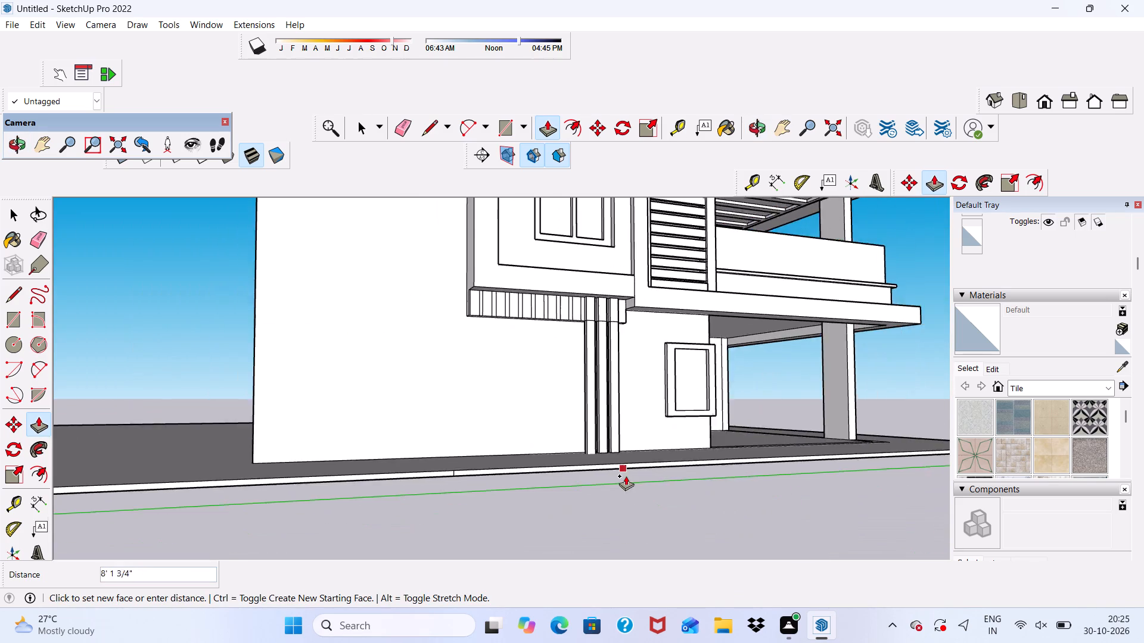
scroll(624, 473, "up", 12)
left_click(576, 464)
Push/Pull the fourth strip from the balcony-side end outward, flush with the three full-height strips.
scroll(549, 411, "down", 12)
scroll(524, 266, "up", 14)
left_click(570, 324)
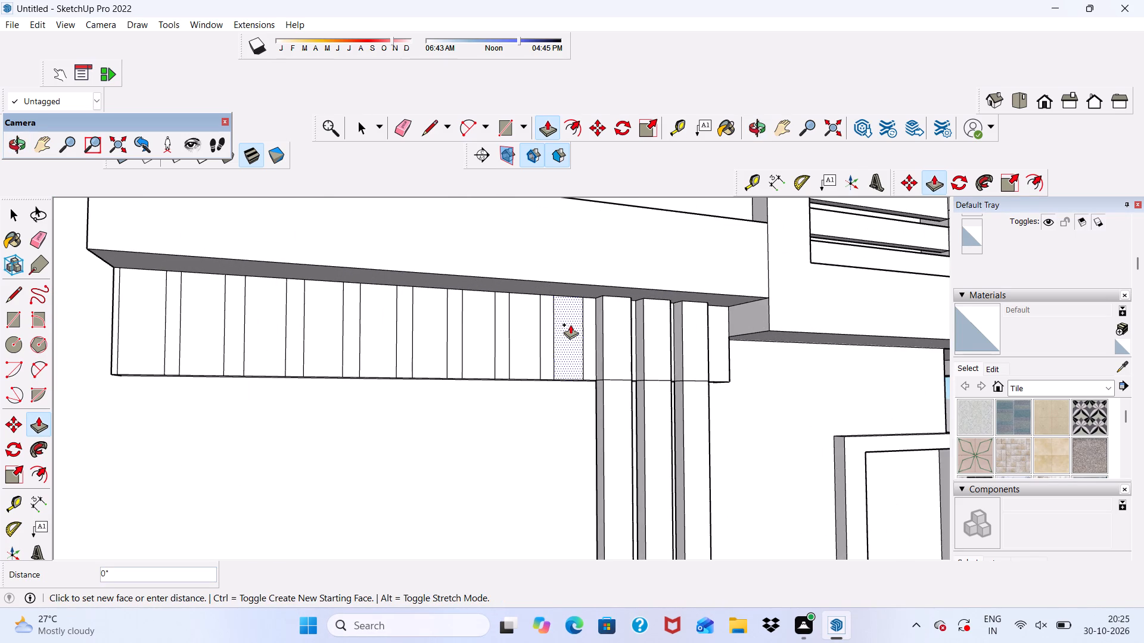
scroll(605, 395, "up", 1)
left_click(605, 402)
Extend the underside of the fourth raised strip down 7' 10 3/4" to the paving level.
scroll(575, 399, "up", 2)
middle_click_drag(574, 399, 573, 313)
scroll(573, 313, "up", 3)
left_click(573, 320)
scroll(570, 374, "down", 20)
scroll(570, 374, "down", 1)
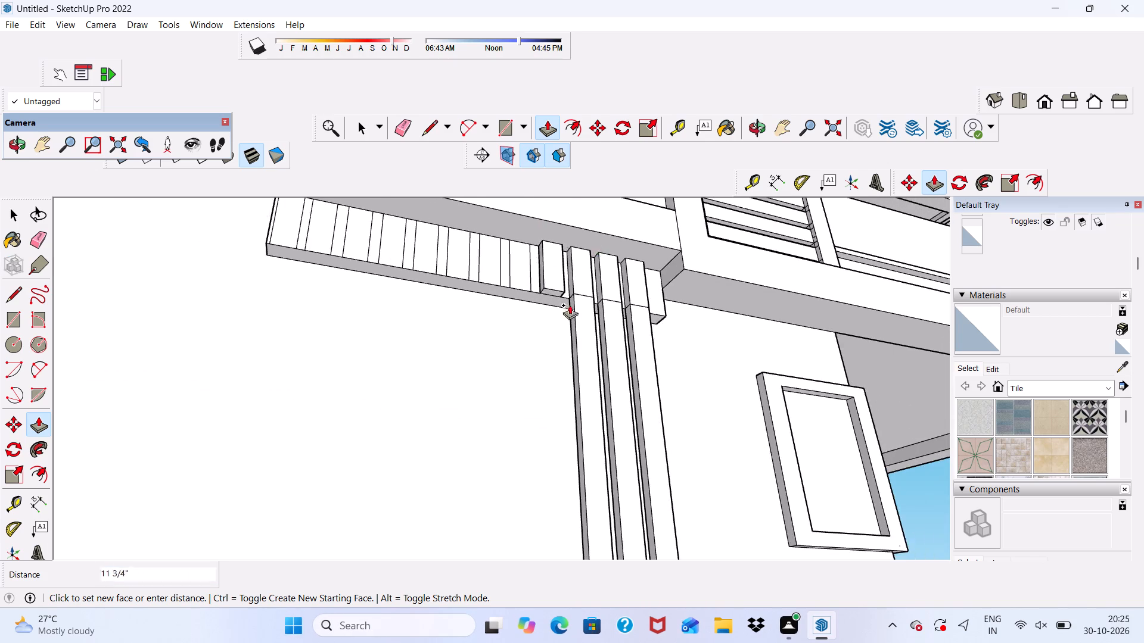
scroll(570, 305, "down", 3)
middle_click_drag(588, 431, 592, 495)
scroll(574, 530, "up", 5)
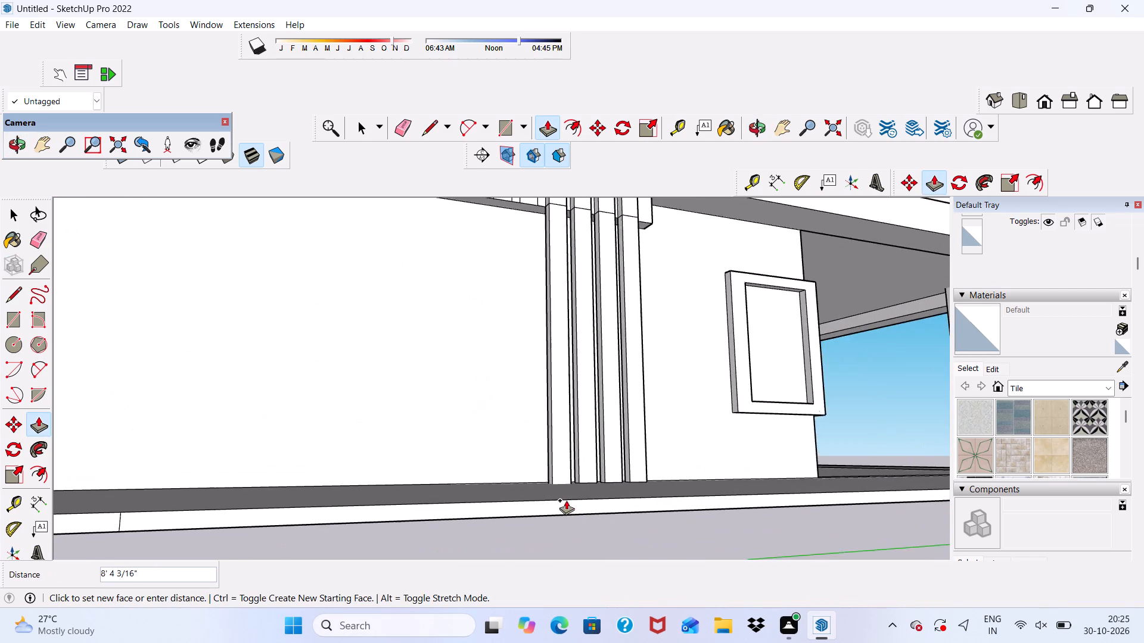
scroll(566, 500, "up", 6)
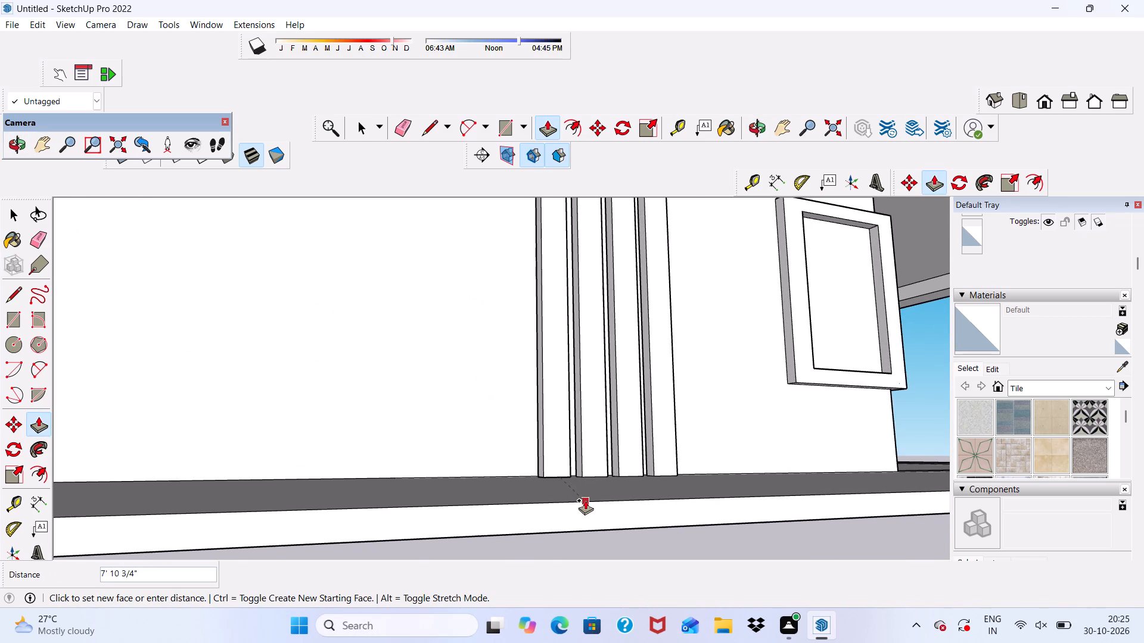
left_click(585, 500)
Push/Pull the fifth strip from the balcony-side end outward 3", flush with the full-height strips.
scroll(573, 460, "down", 11)
scroll(524, 261, "up", 11)
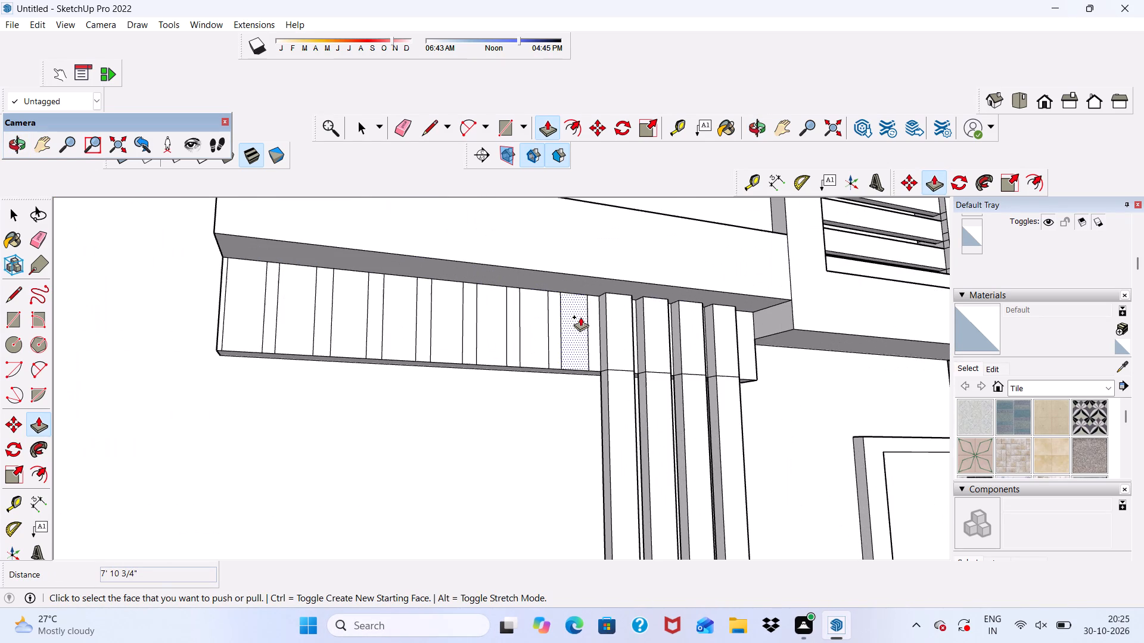
left_click(580, 317)
scroll(611, 387, "up", 1)
left_click(612, 385)
Extend the underside of the fifth raised strip down to the paving level, matching the four full-height strips.
scroll(590, 372, "up", 5)
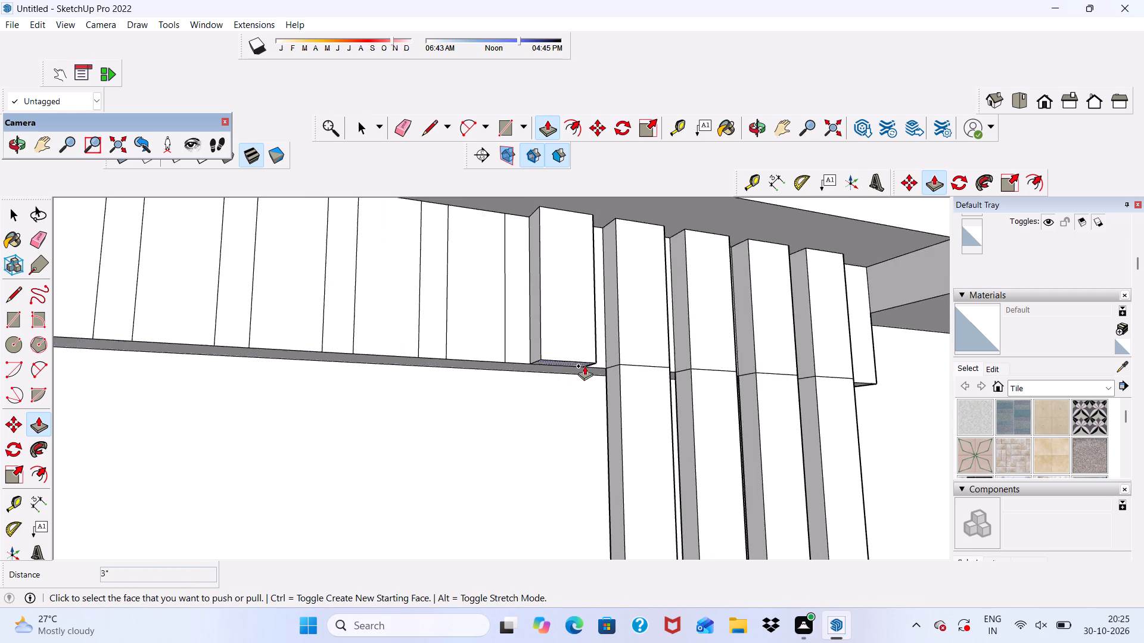
scroll(585, 366, "up", 9)
left_click(574, 365)
scroll(573, 375, "down", 12)
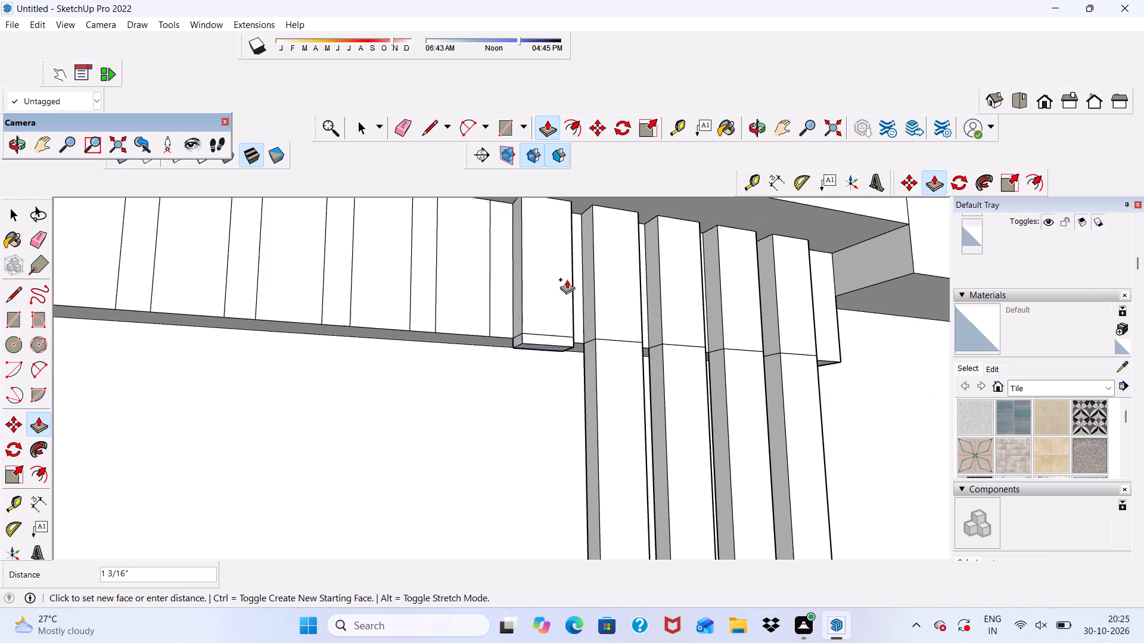
scroll(547, 237, "down", 20)
scroll(553, 423, "up", 5)
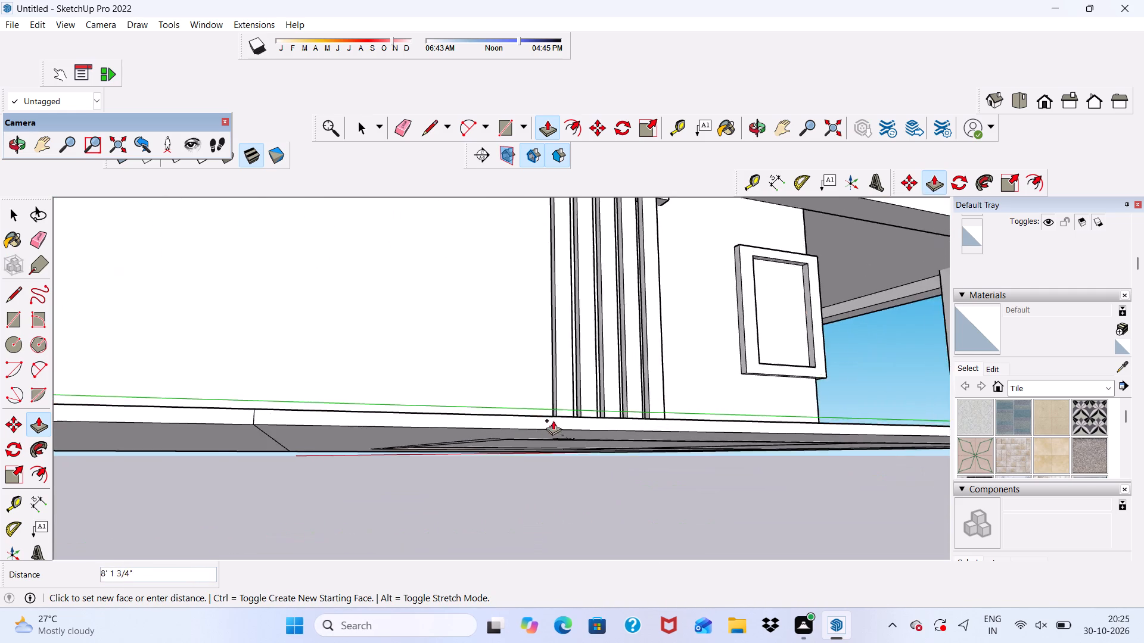
scroll(553, 420, "up", 6)
middle_click_drag(582, 409, 586, 439)
scroll(527, 278, "down", 6)
scroll(552, 434, "up", 9)
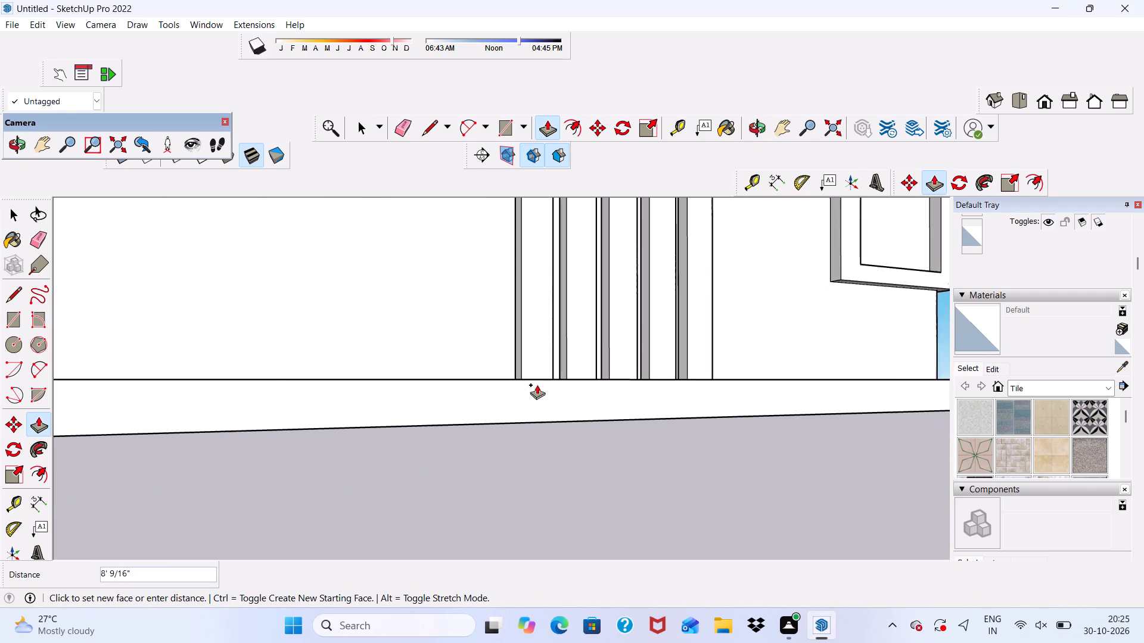
left_click(536, 375)
Push/Pull the sixth strip from the balcony-side end outward 3", flush with the five full-height strips.
scroll(536, 374, "down", 10)
middle_click_drag(580, 389, 552, 341)
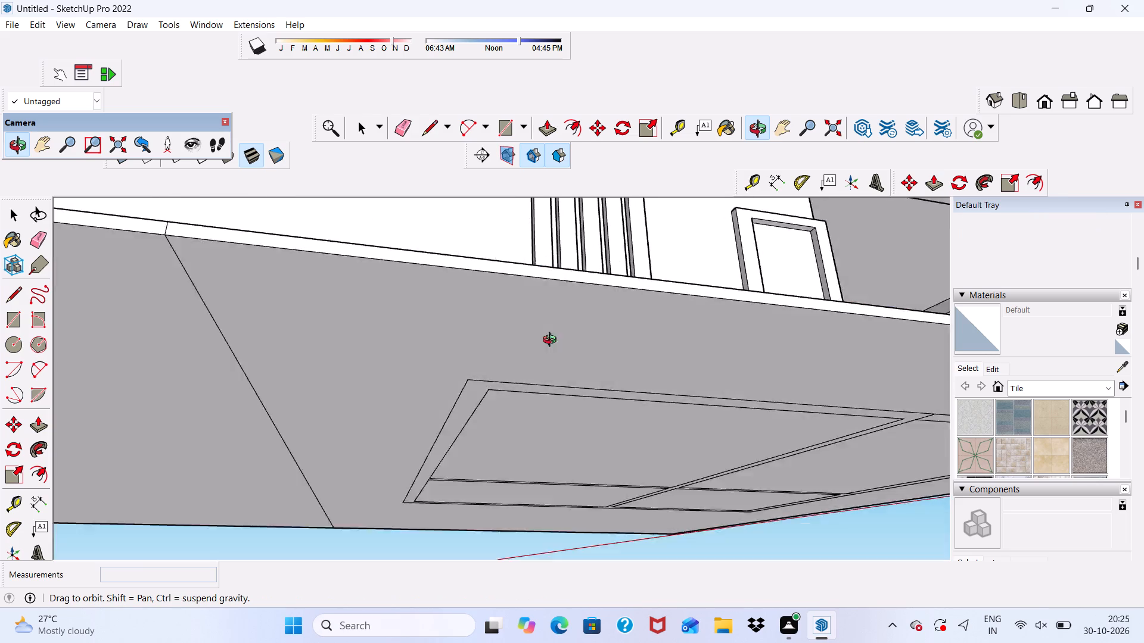
middle_click_drag(552, 341, 567, 480)
scroll(564, 436, "down", 6)
scroll(536, 210, "up", 6)
left_click(537, 210)
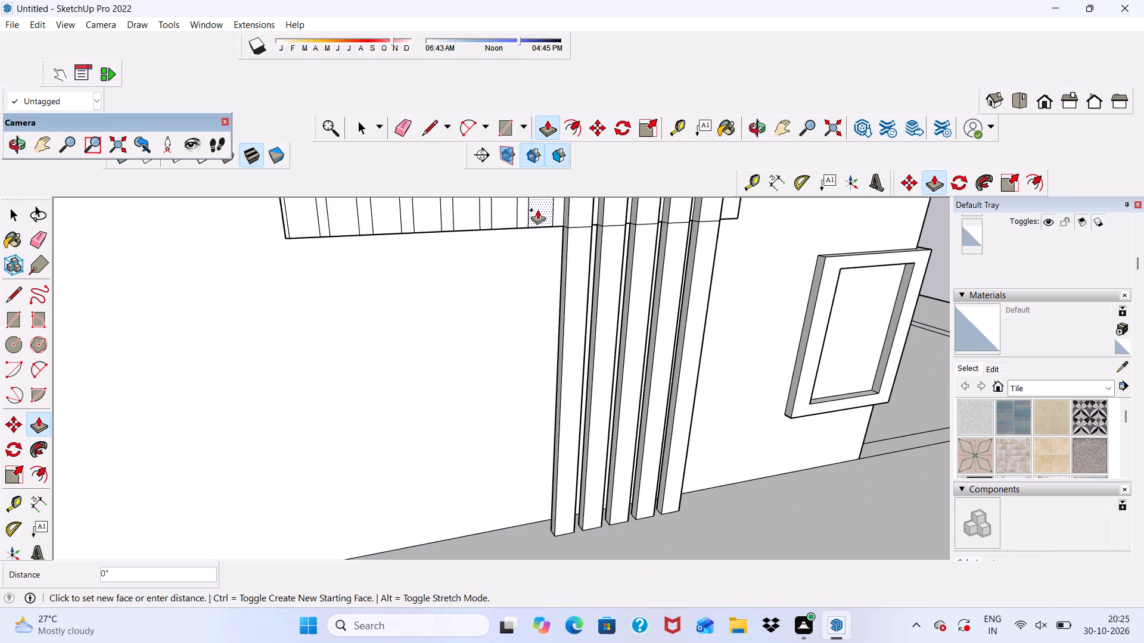
scroll(568, 252, "up", 3)
left_click(568, 252)
Extend the underside of the sixth raised strip down 7' 10 3/4" to the paving level.
middle_click_drag(568, 252, 570, 157)
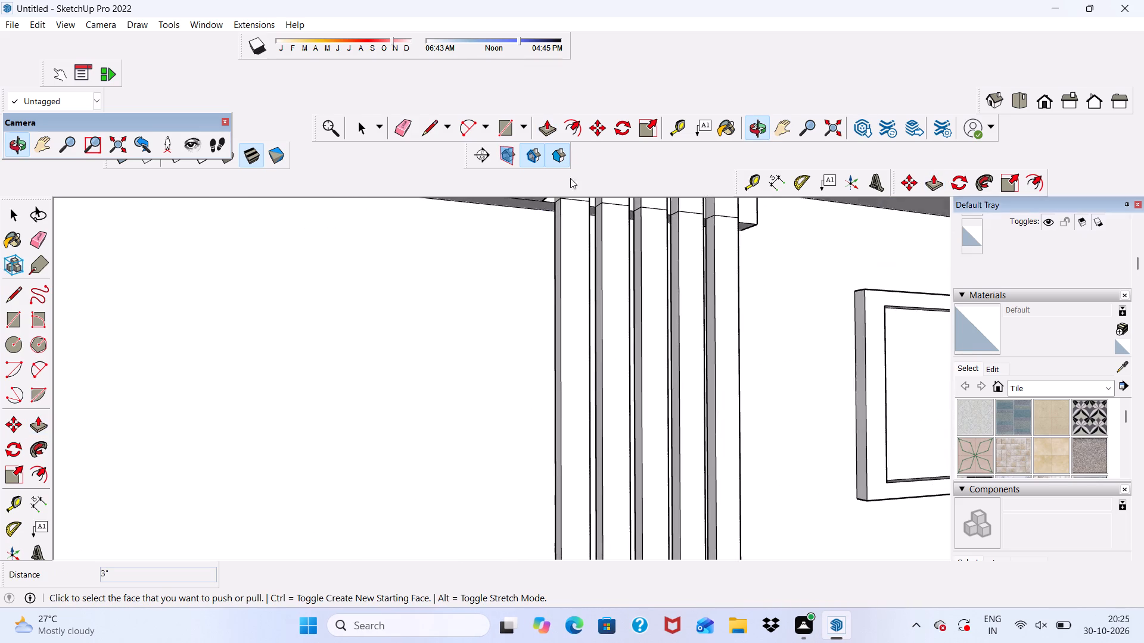
scroll(570, 213, "up", 3)
scroll(569, 265, "down", 6)
scroll(508, 211, "up", 13)
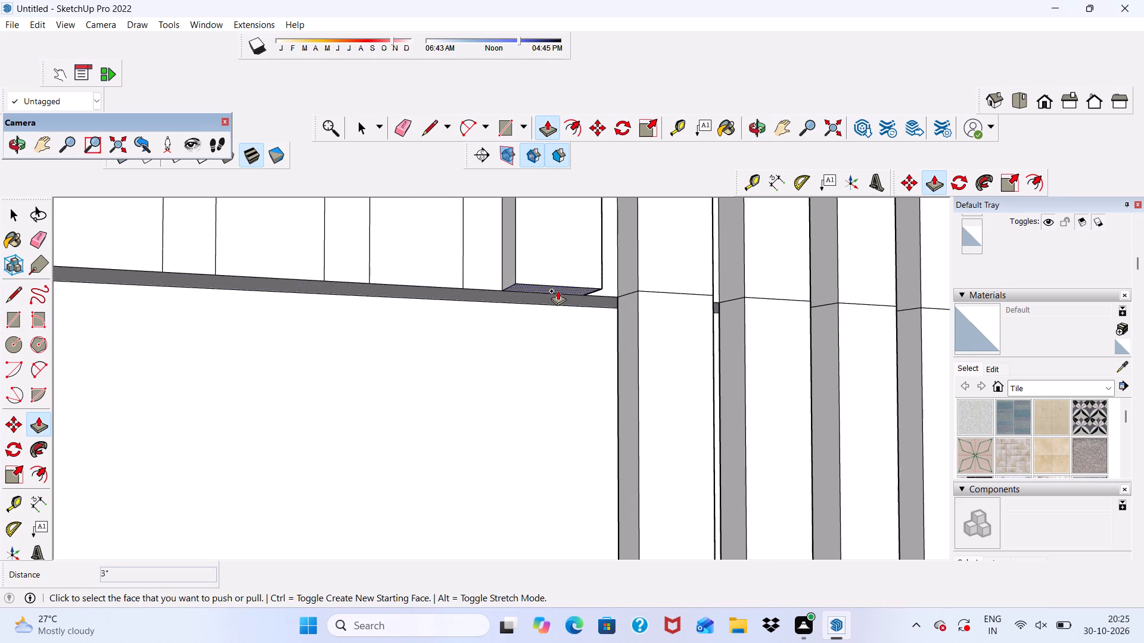
left_click(558, 291)
scroll(559, 313, "down", 20)
scroll(559, 313, "down", 7)
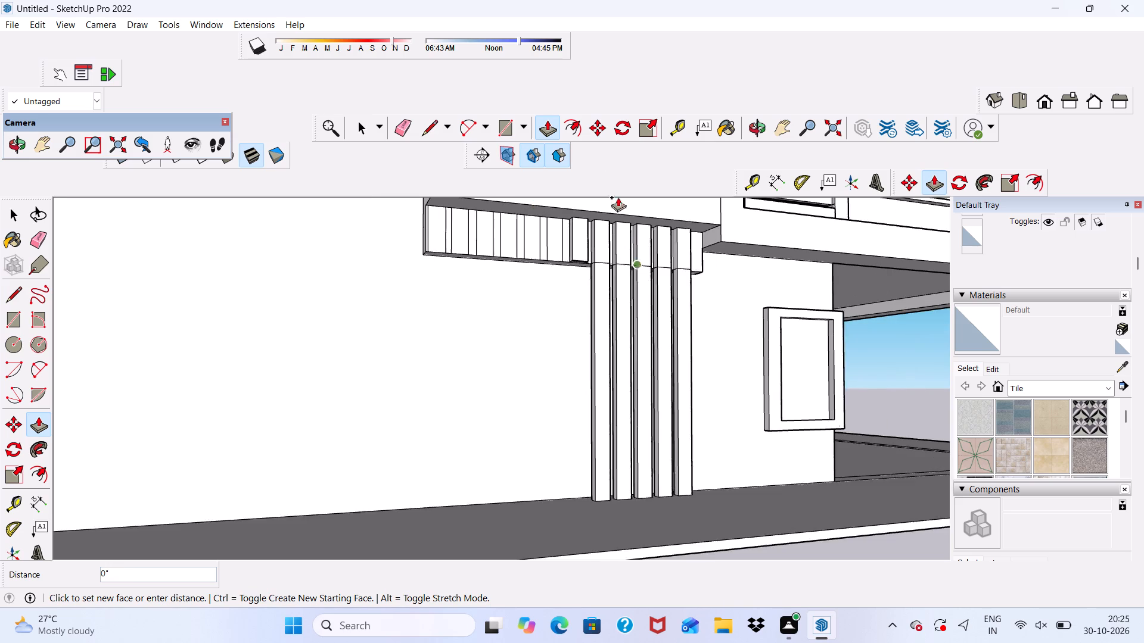
scroll(618, 197, "down", 4)
scroll(605, 393, "up", 5)
scroll(592, 475, "down", 6)
scroll(591, 488, "up", 7)
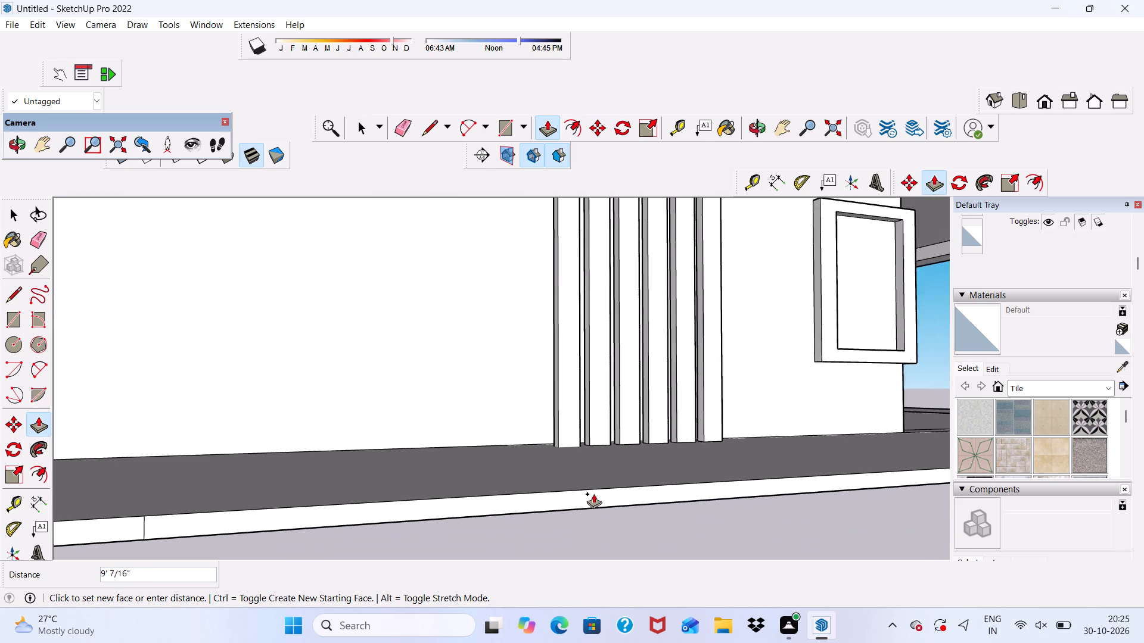
scroll(593, 494, "up", 2)
left_click(591, 488)
Push/Pull the seventh strip from the balcony-side end outward 3", flush with the six full-height strips.
scroll(556, 458, "down", 12)
scroll(514, 281, "up", 3)
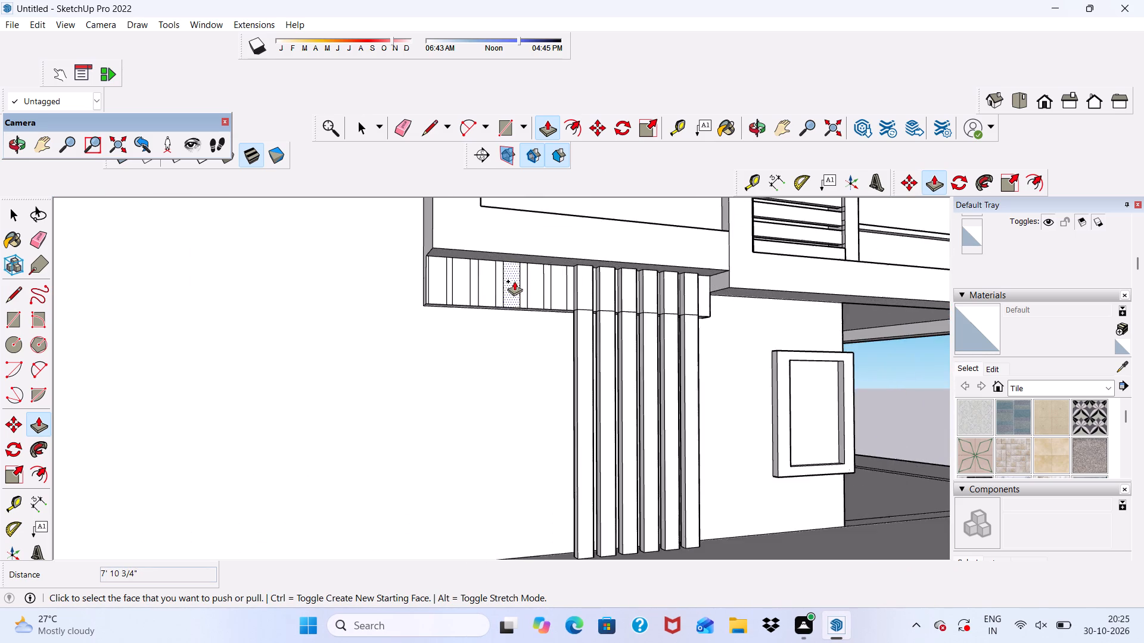
scroll(514, 281, "up", 6)
left_click(554, 285)
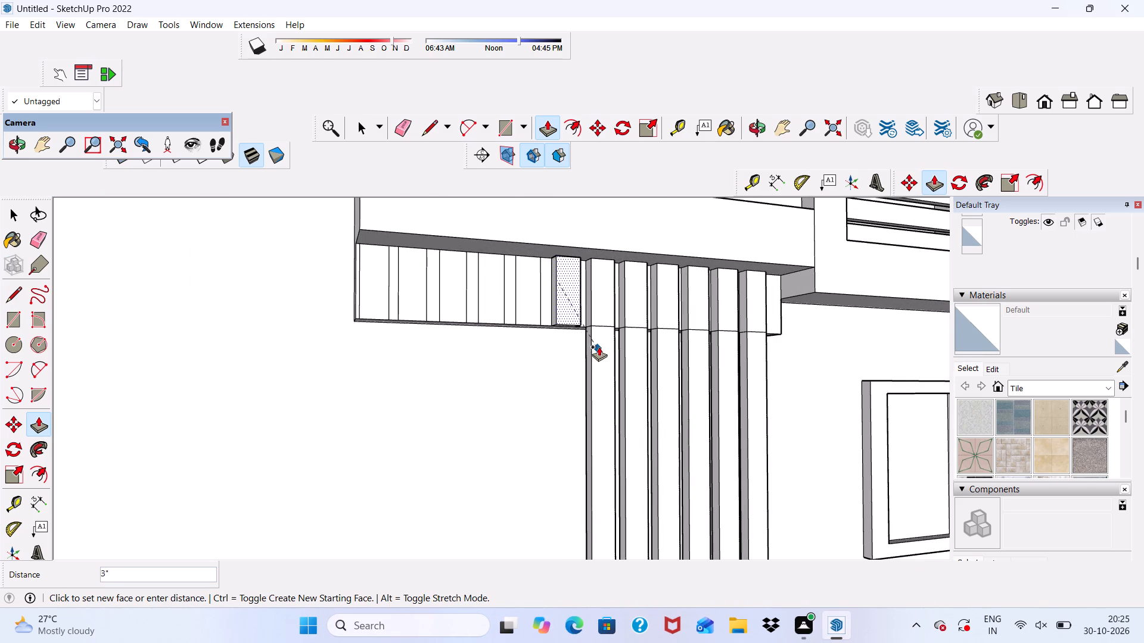
left_click(599, 346)
Extend the underside of the seventh raised strip down 7' 10 3/4" to the paving level.
scroll(586, 322, "up", 20)
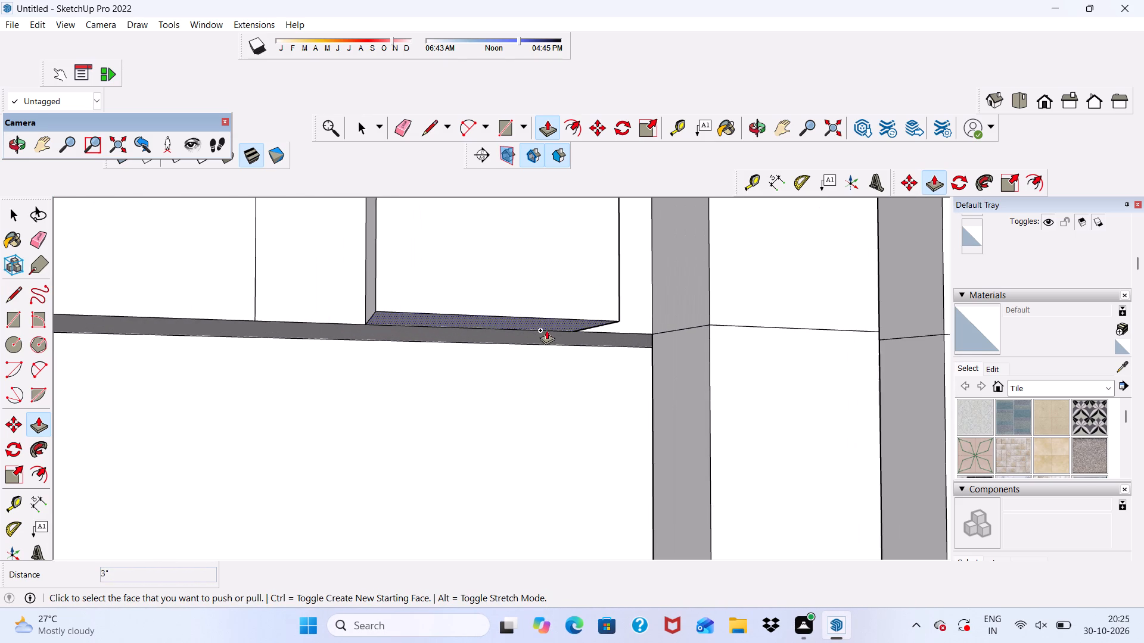
left_click(540, 322)
scroll(540, 331, "down", 11)
scroll(496, 218, "down", 8)
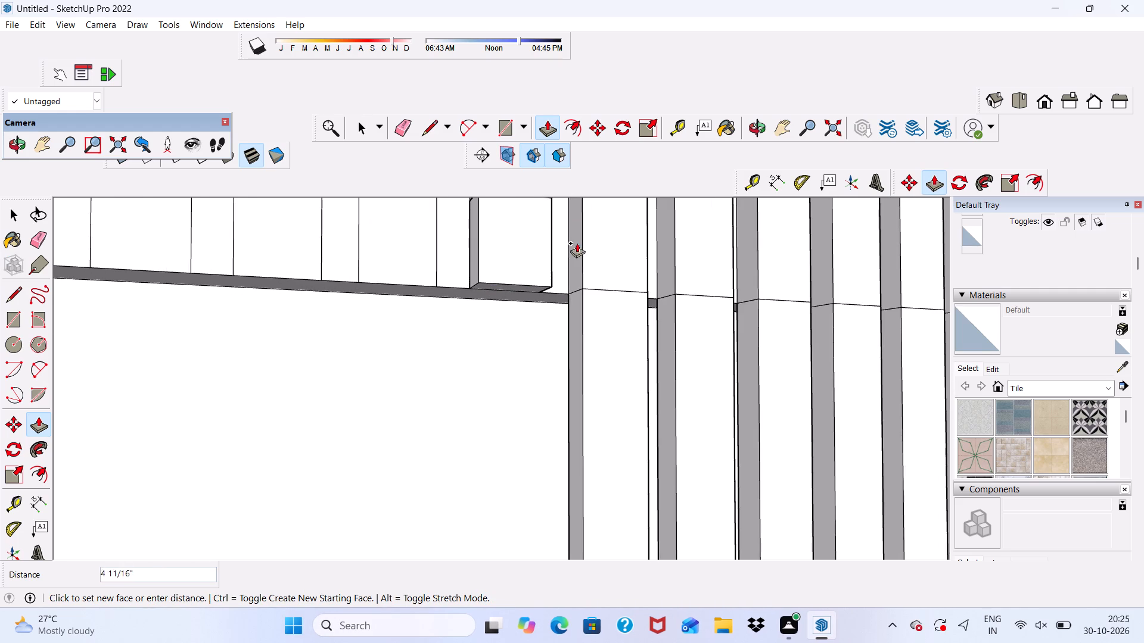
scroll(577, 243, "down", 20)
scroll(577, 243, "down", 9)
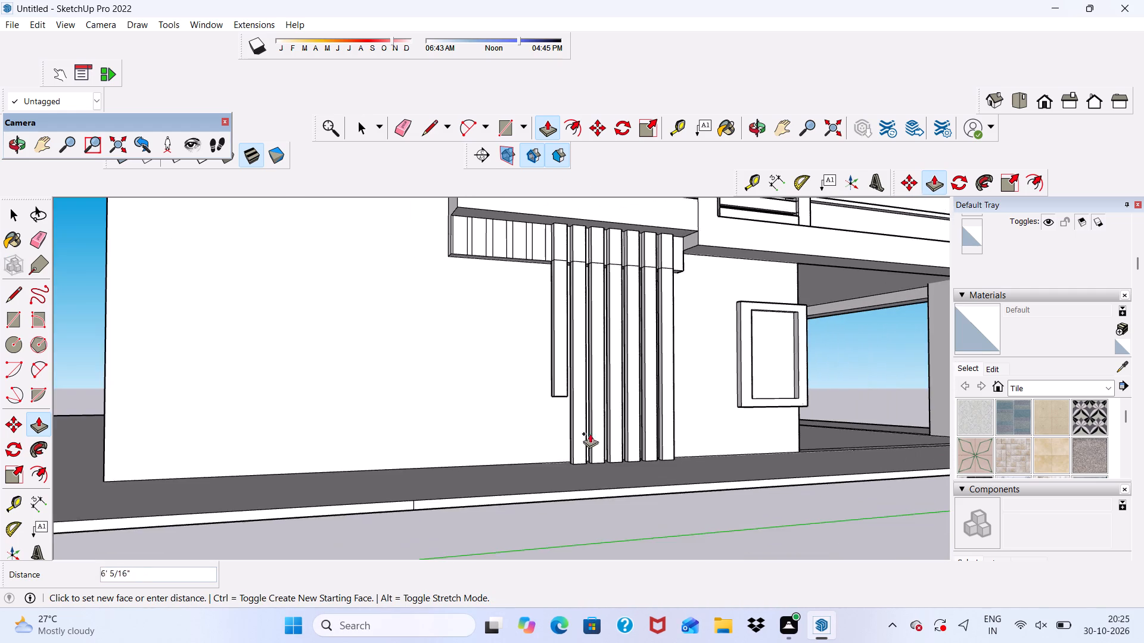
scroll(590, 451, "up", 1)
scroll(567, 376, "down", 4)
scroll(587, 469, "up", 5)
left_click(587, 465)
Push/Pull the eighth strip from the balcony-side end outward 3", flush with the seven full-height strips.
scroll(551, 429, "down", 5)
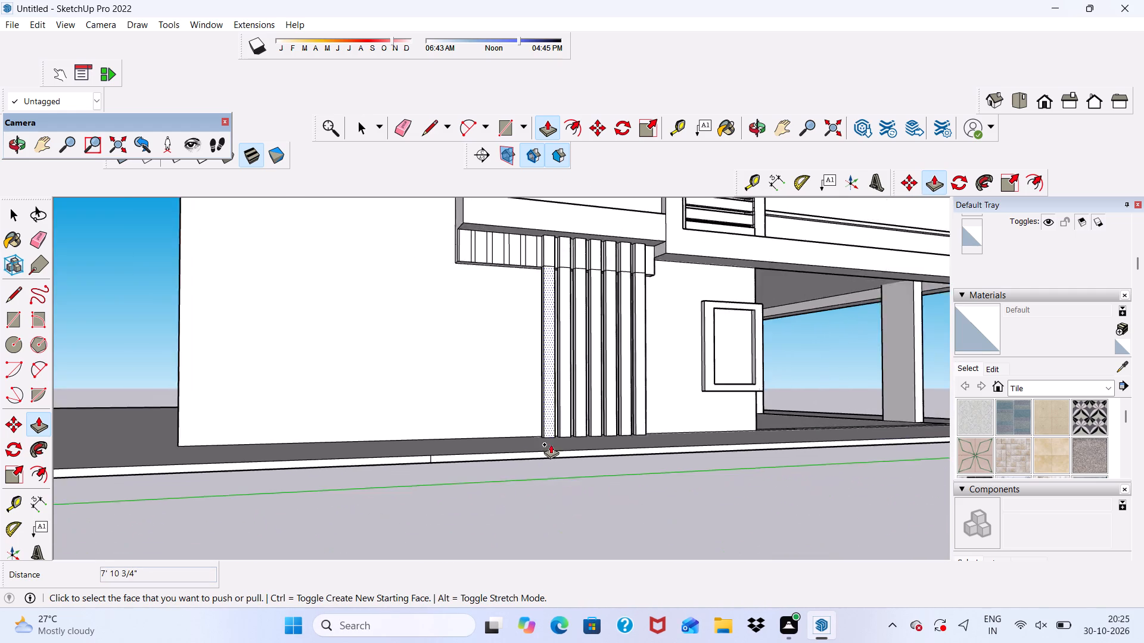
scroll(529, 270, "up", 7)
left_click(532, 264)
scroll(571, 308, "up", 2)
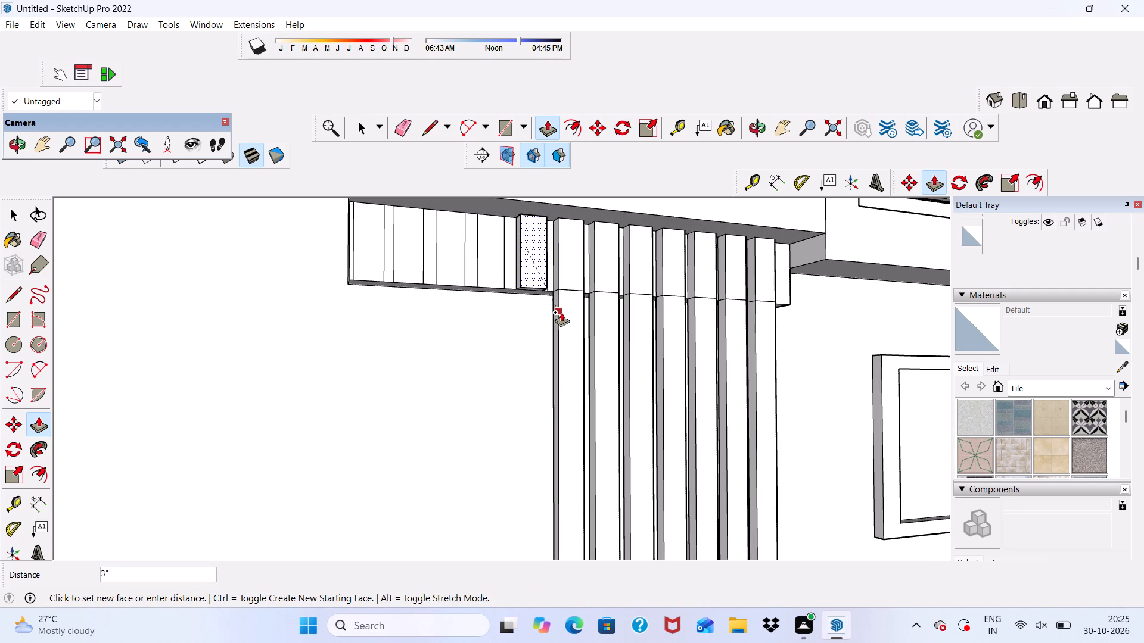
left_click(561, 312)
Extend the underside of the eighth raised strip down 7' 10 3/4" to the paving level.
scroll(535, 294, "up", 14)
left_click(530, 291)
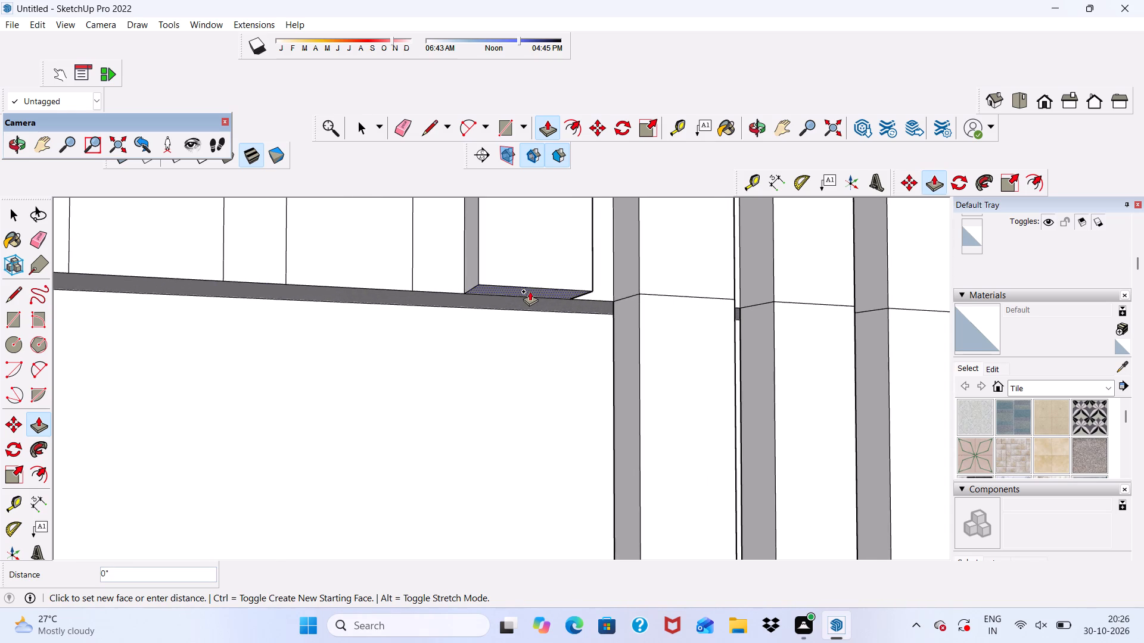
scroll(530, 299, "down", 5)
scroll(505, 246, "down", 20)
scroll(505, 246, "down", 4)
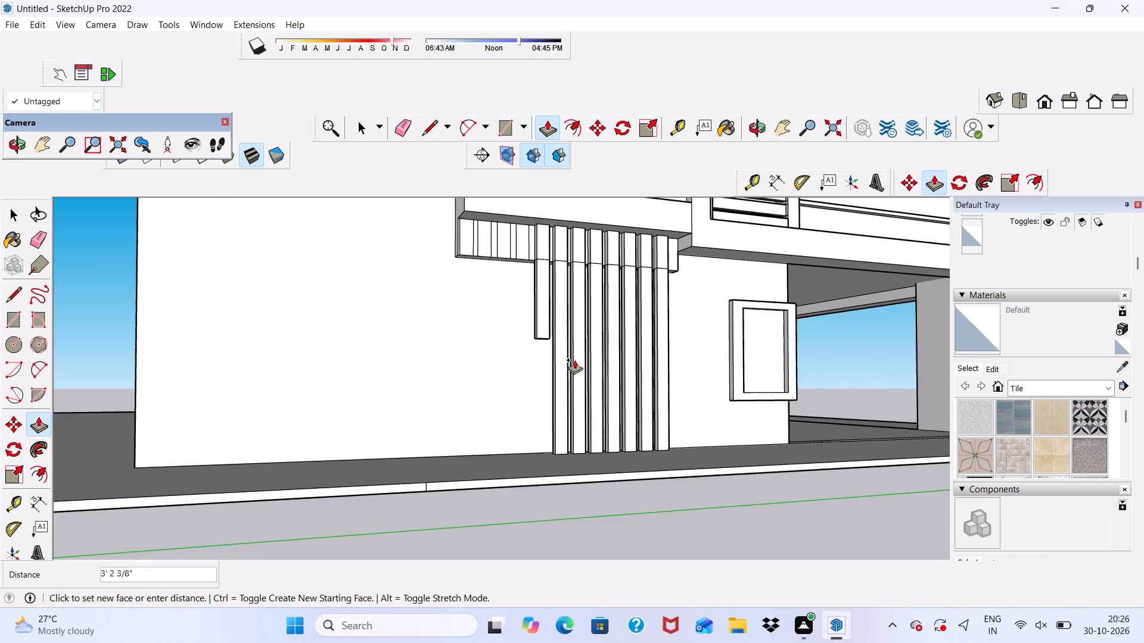
scroll(579, 416, "up", 2)
scroll(540, 285, "down", 5)
scroll(571, 416, "up", 9)
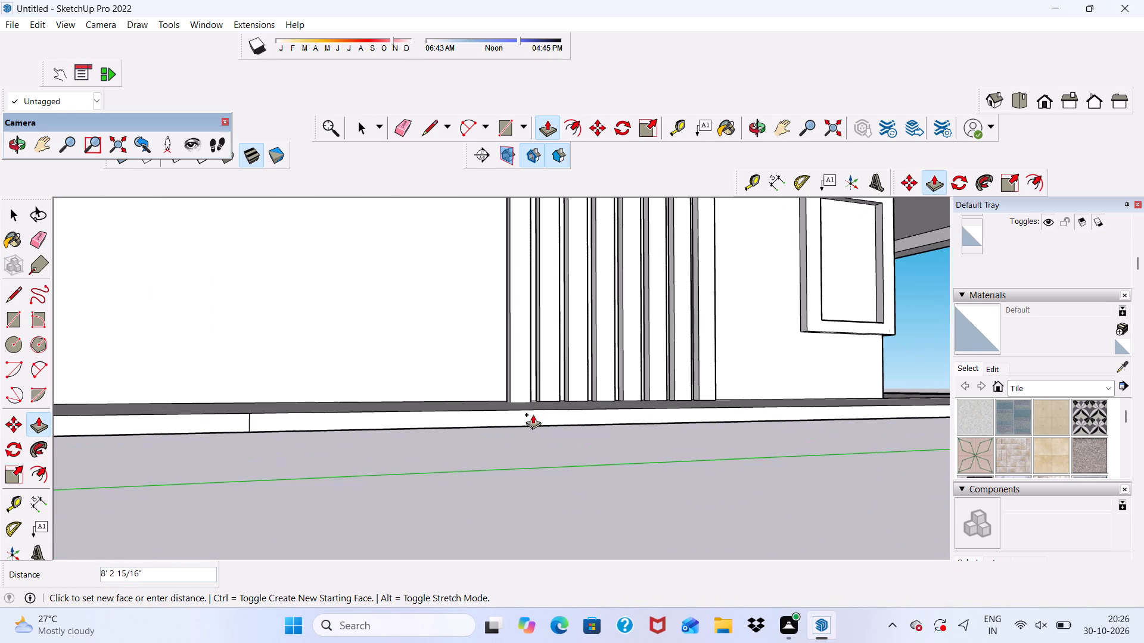
left_click(532, 408)
Push/Pull the ninth strip from the balcony-side end outward 3", flush with the eight full-height strips.
scroll(532, 407, "down", 10)
scroll(464, 221, "up", 6)
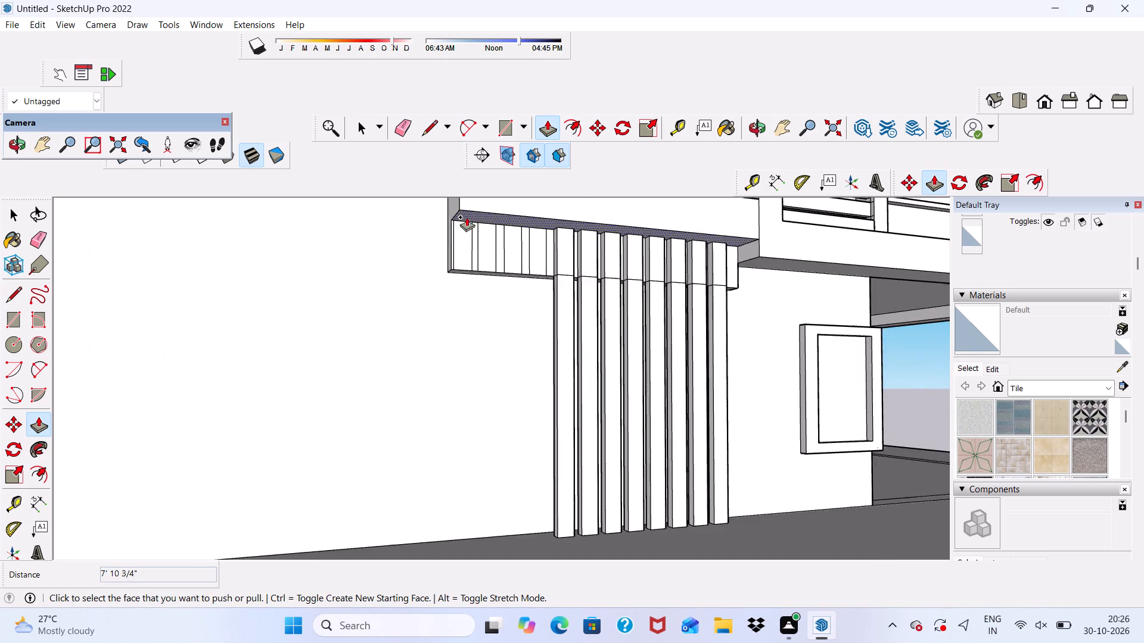
scroll(467, 217, "up", 4)
left_click(562, 241)
left_click(597, 307)
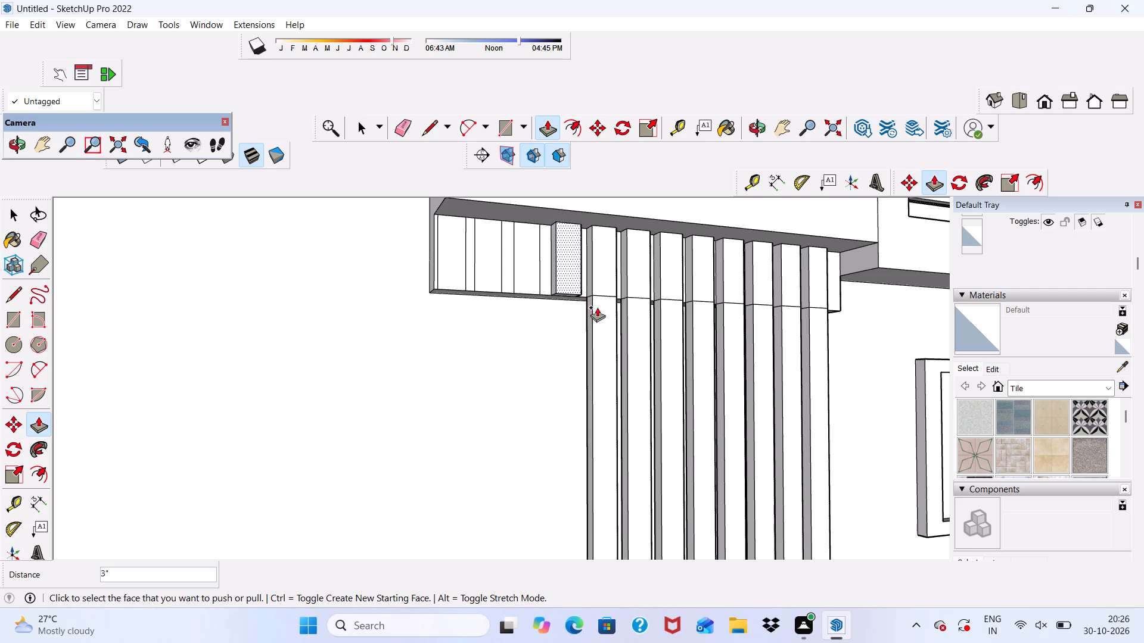
Extend the underside of the ninth raised strip down 7' 10 3/4" to the paving level.
scroll(594, 307, "up", 13)
left_click(554, 282)
scroll(552, 318, "down", 9)
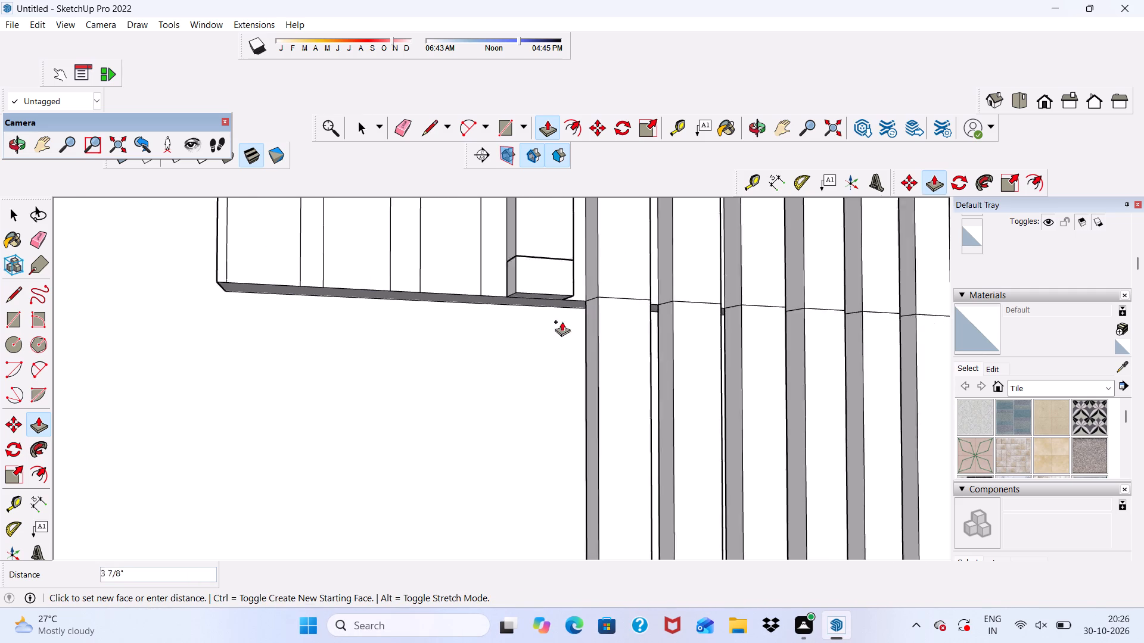
scroll(562, 321, "down", 20)
scroll(562, 321, "down", 2)
scroll(593, 437, "up", 7)
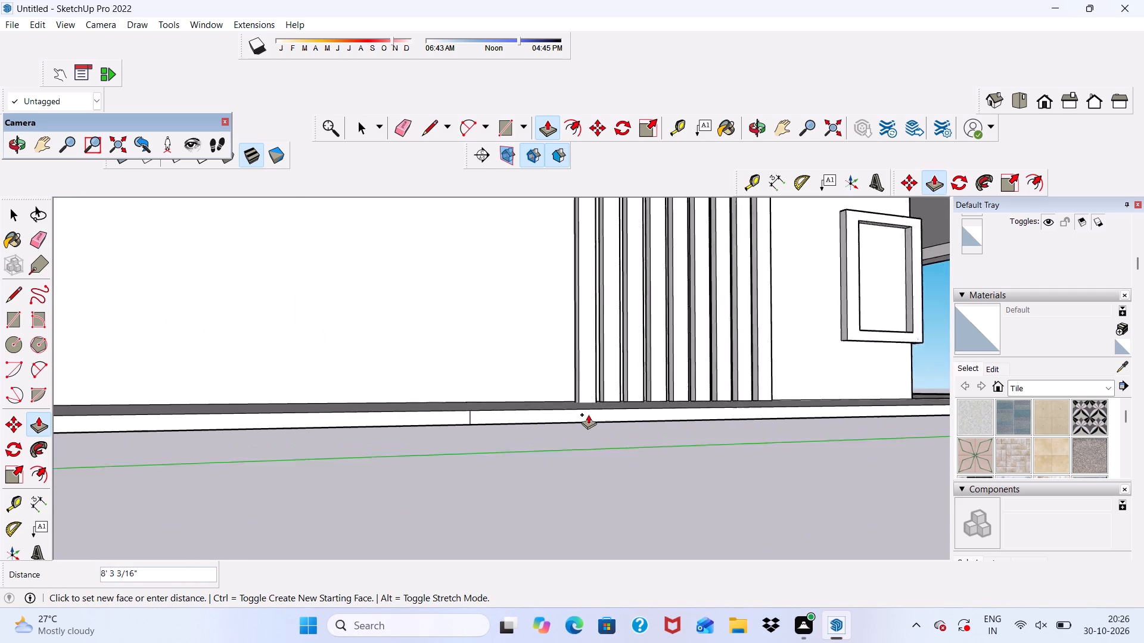
scroll(588, 414, "up", 10)
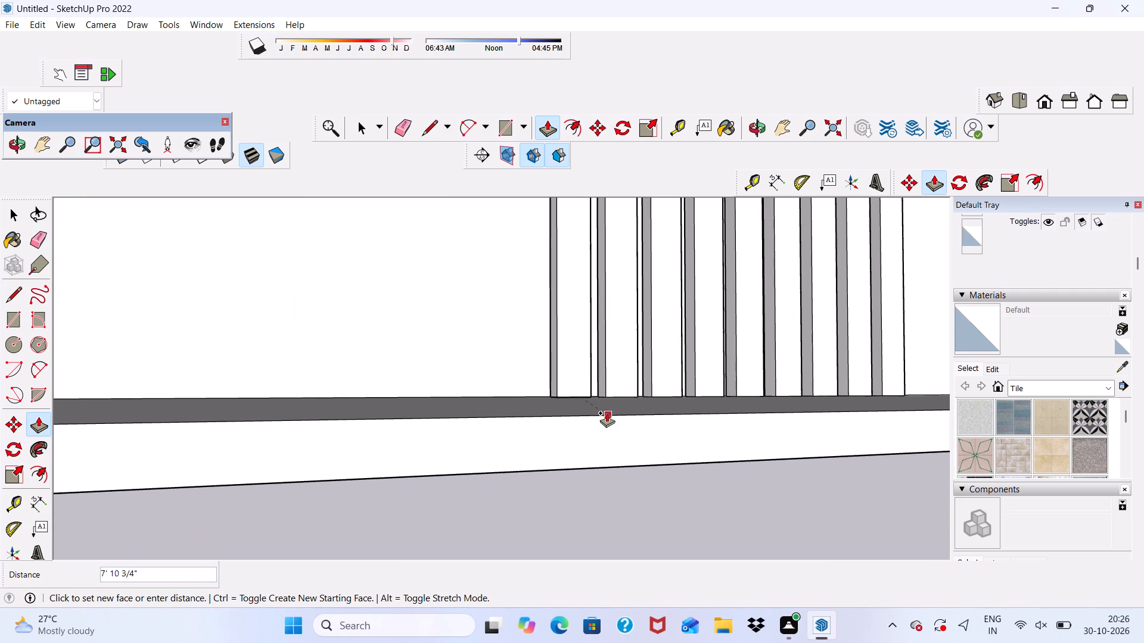
left_click(607, 413)
Push/Pull the tenth strip from the balcony-side end outward, flush with the nine full-height strips.
scroll(607, 413, "down", 19)
scroll(568, 255, "up", 3)
scroll(580, 336, "down", 2)
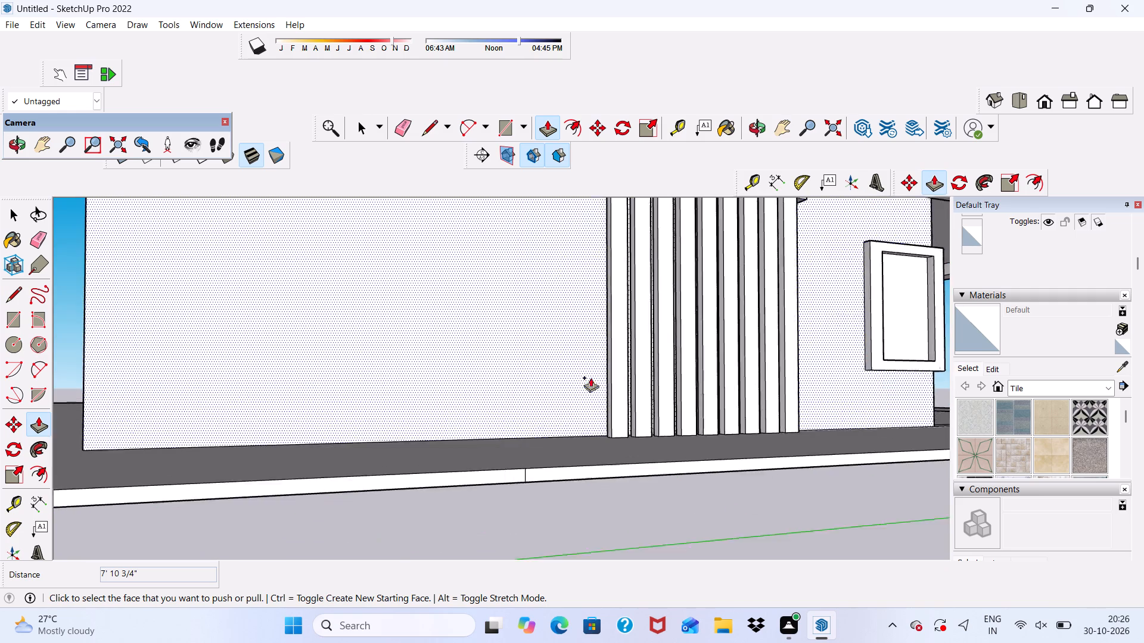
scroll(590, 377, "down", 10)
scroll(554, 296, "up", 15)
left_click(635, 295)
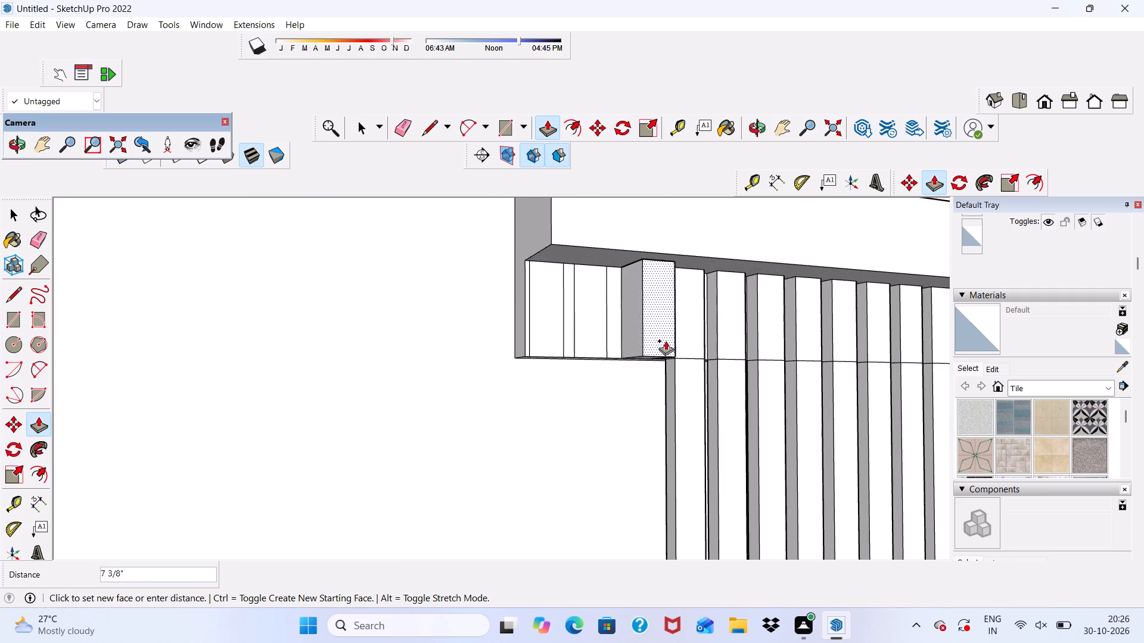
scroll(673, 364, "up", 2)
left_click(676, 374)
Extend the underside of the tenth raised strip down 7' 10 3/4" to the paving level.
scroll(635, 386, "up", 5)
middle_click_drag(633, 357, 630, 317)
scroll(630, 360, "up", 4)
left_click(625, 308)
scroll(633, 351, "down", 13)
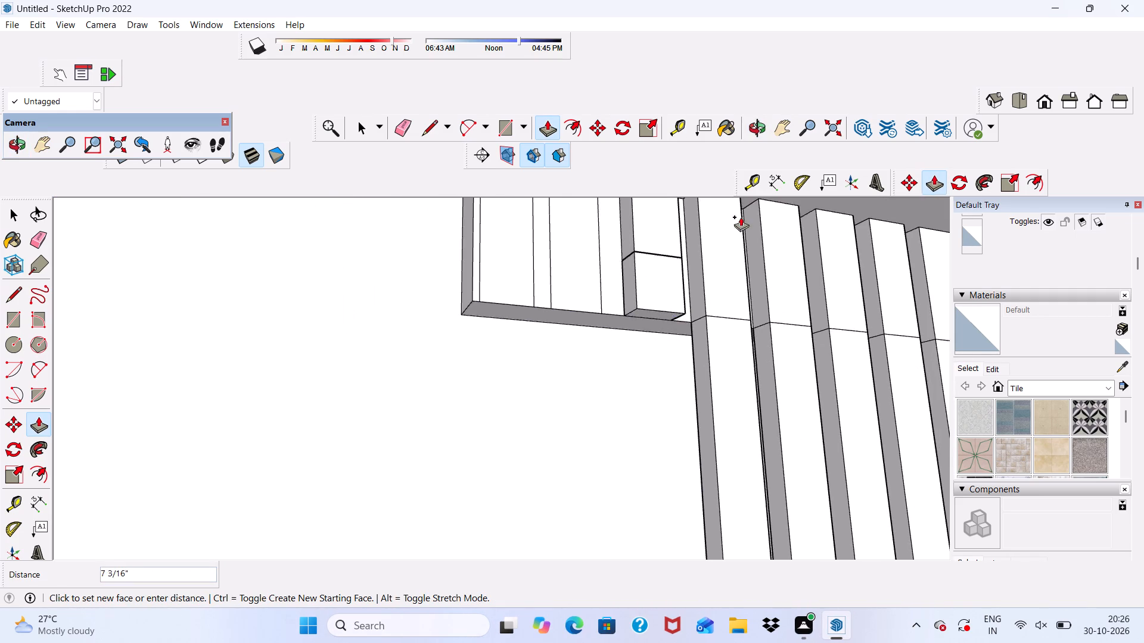
scroll(741, 217, "down", 10)
scroll(708, 295, "down", 15)
middle_click_drag(662, 372, 665, 378)
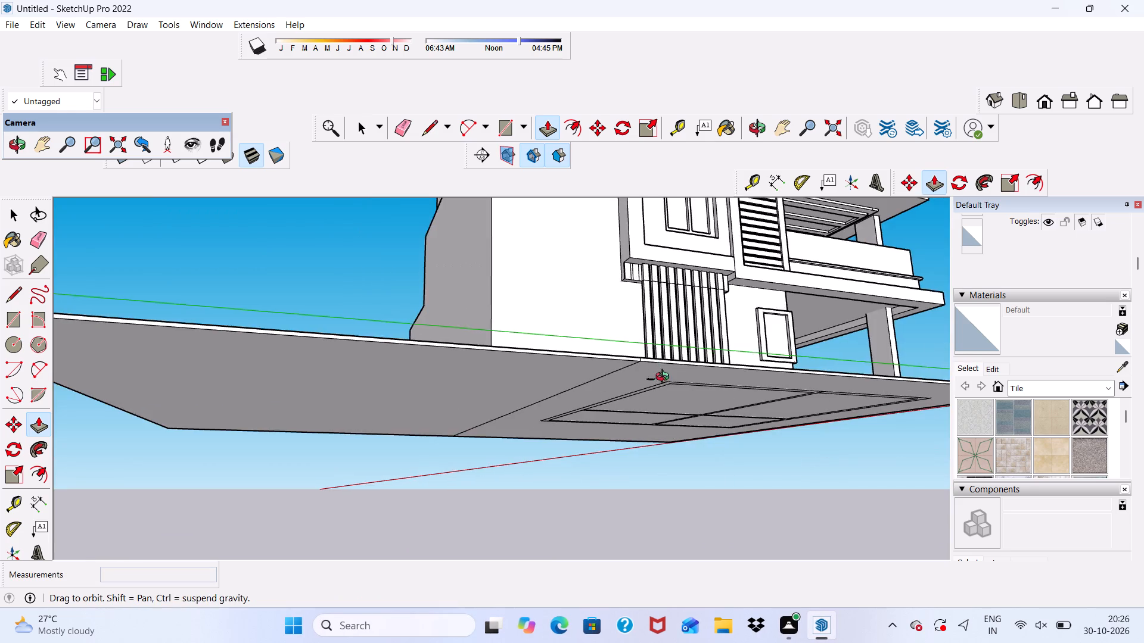
middle_click_drag(665, 378, 675, 447)
scroll(669, 490, "up", 14)
left_click(666, 463)
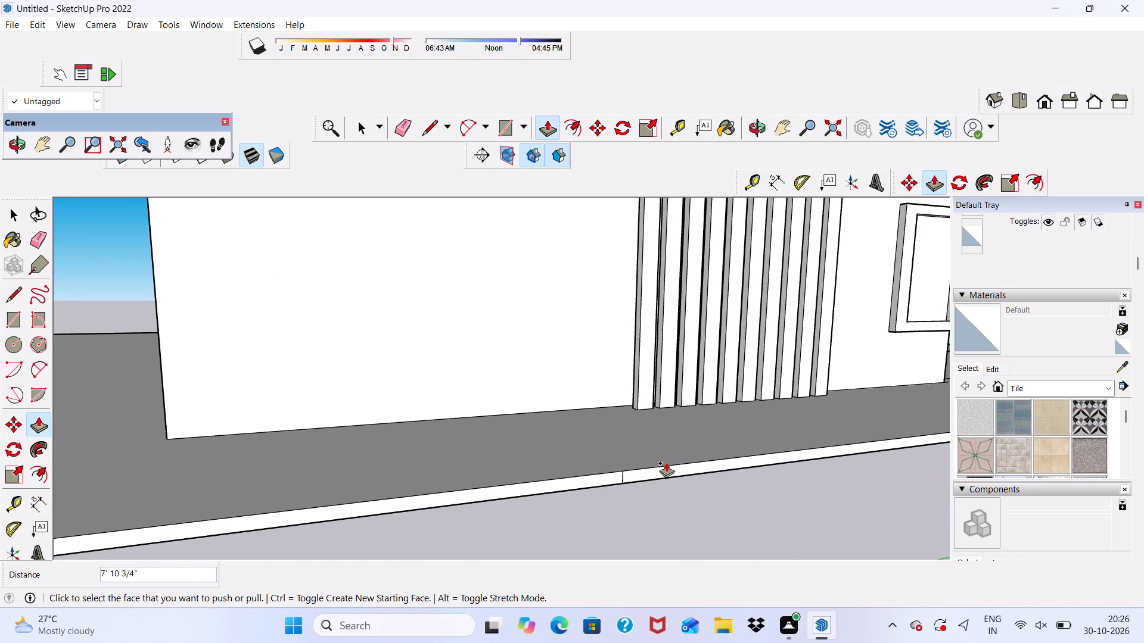
Push/Pull the eleventh strip from the balcony-side end outward, flush with the ten full-height strips.
scroll(640, 456, "down", 10)
scroll(597, 277, "up", 13)
left_click(649, 274)
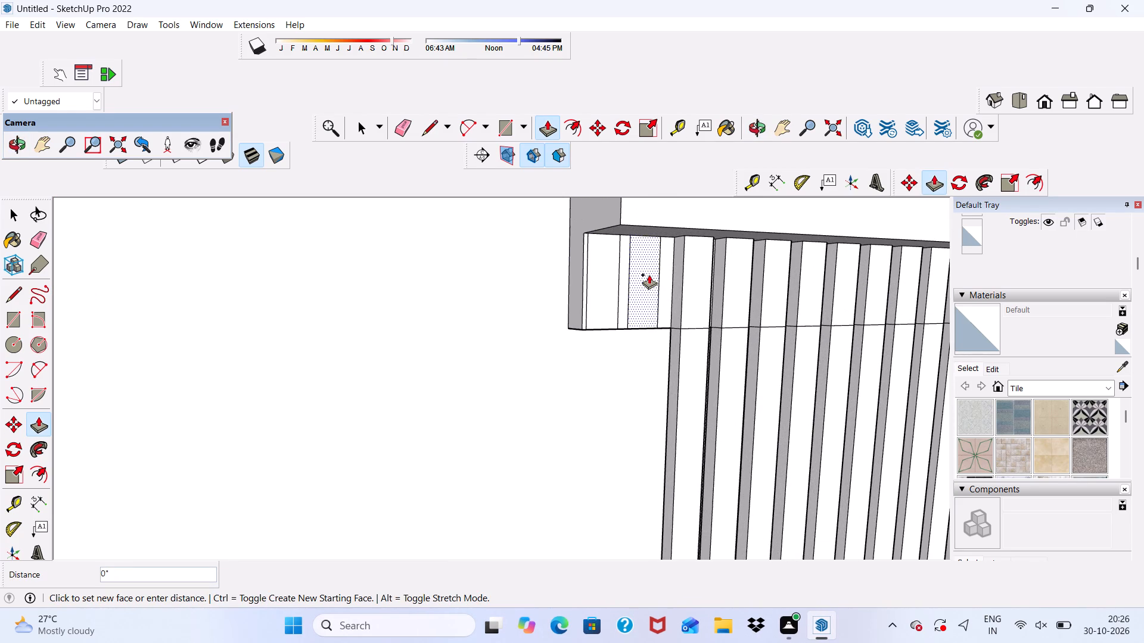
scroll(687, 351, "up", 4)
left_click(676, 346)
Extend the underside of the eleventh raised strip down 7' 10 3/4" to the paving level.
scroll(676, 346, "down", 2)
middle_click_drag(676, 347, 673, 296)
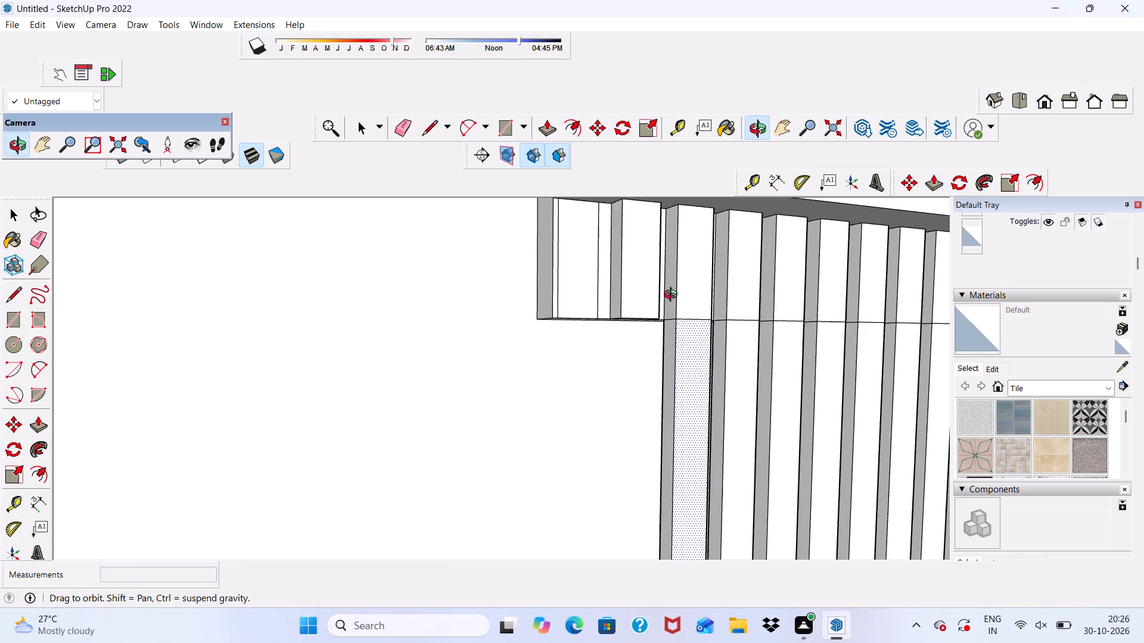
middle_click_drag(673, 296, 671, 251)
scroll(656, 300, "up", 5)
left_click(613, 308)
scroll(611, 357, "down", 5)
scroll(586, 281, "down", 3)
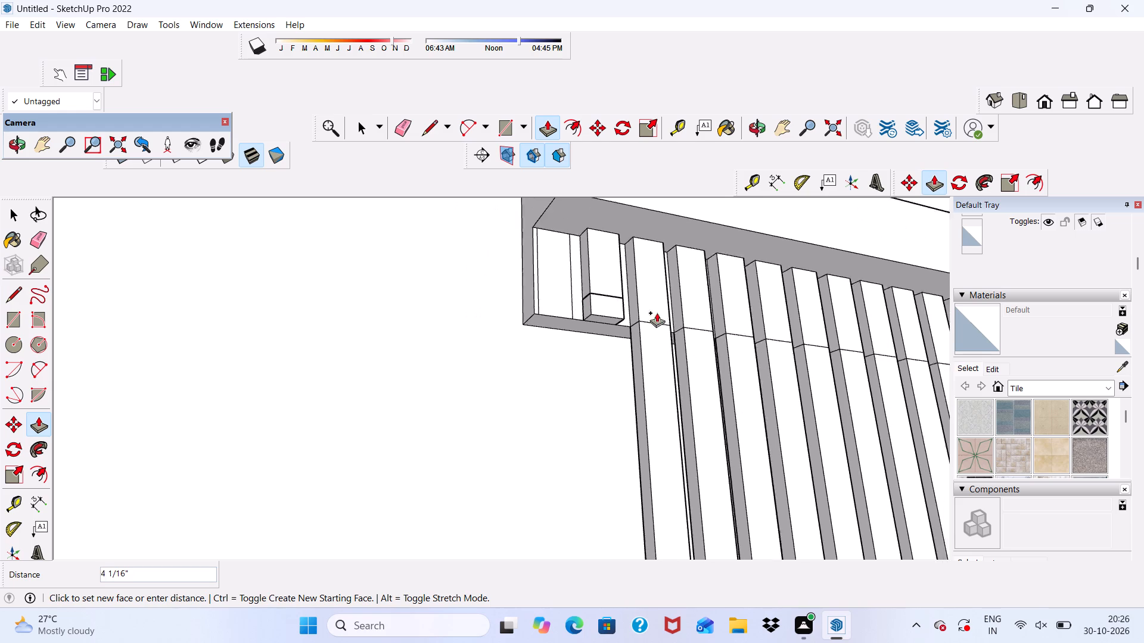
scroll(657, 313, "down", 20)
scroll(657, 313, "down", 1)
middle_click_drag(632, 331, 642, 445)
scroll(642, 364, "up", 1)
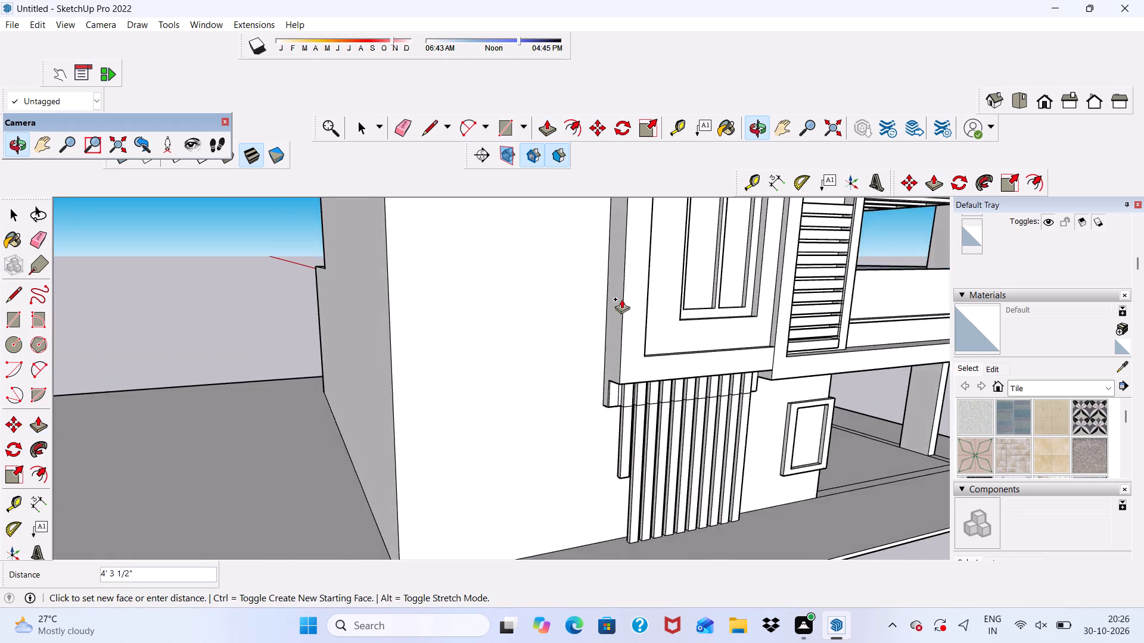
scroll(611, 286, "down", 5)
scroll(669, 459, "down", 3)
scroll(669, 482, "up", 13)
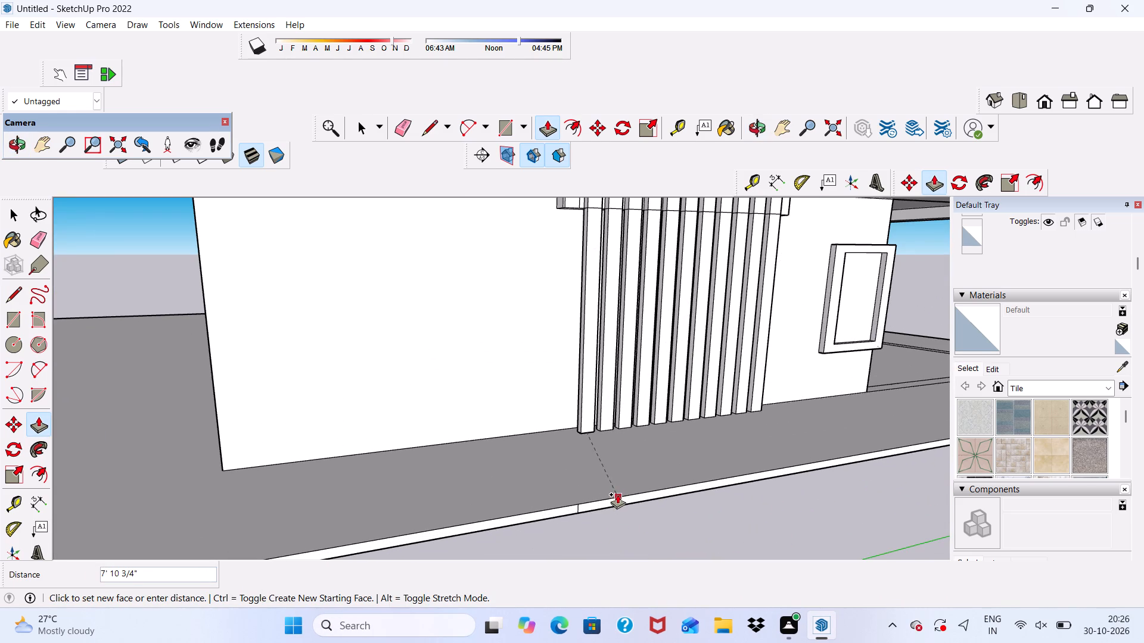
left_click(617, 494)
Push/Pull the twelfth strip from the balcony-side end outward 3", flush with the eleven full-height strips.
scroll(527, 238, "up", 5)
scroll(538, 281, "down", 6)
scroll(599, 282, "up", 6)
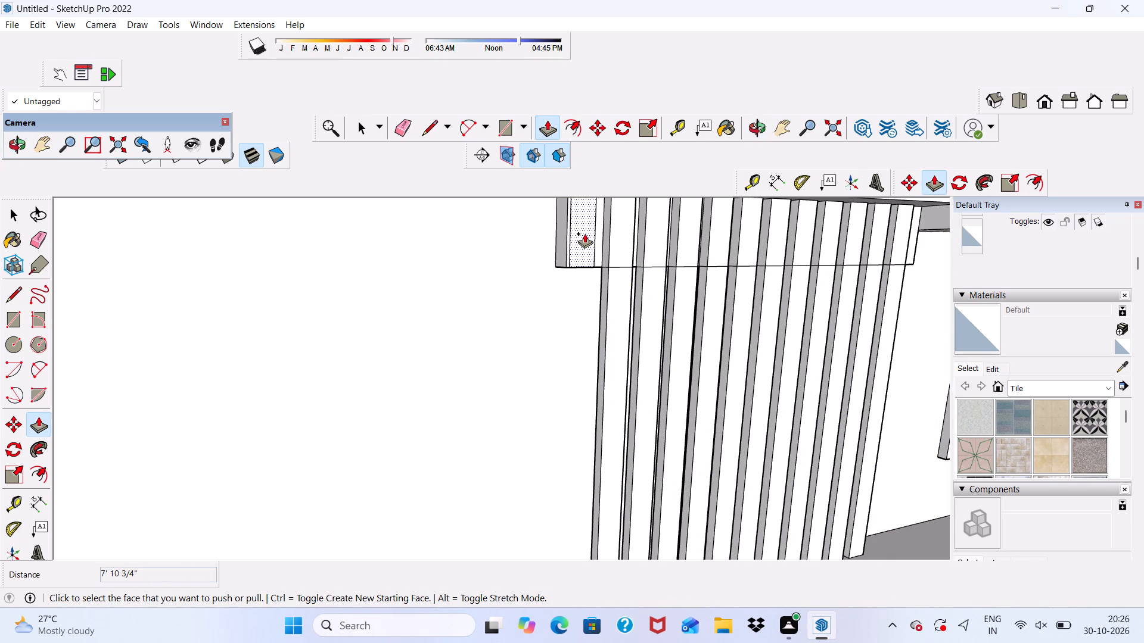
left_click(585, 233)
scroll(608, 305, "up", 3)
left_click(608, 305)
Extend the underside of the twelfth raised strip down 7' 10 3/4" to the paving level.
middle_click_drag(596, 281, 596, 207)
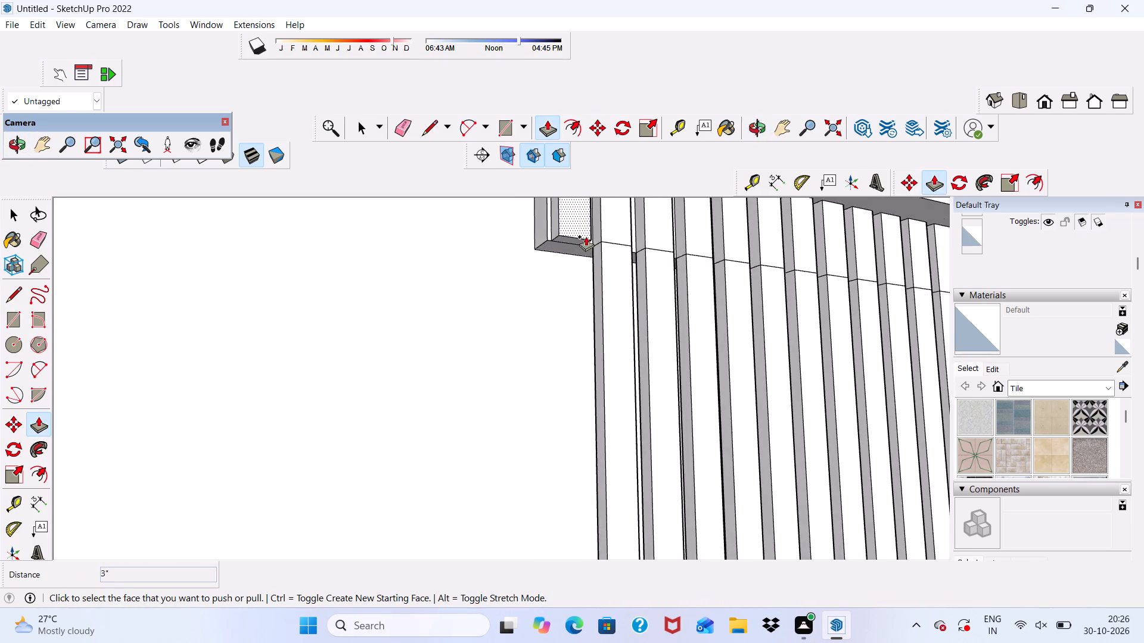
scroll(586, 236, "up", 5)
left_click(558, 240)
scroll(567, 311, "down", 16)
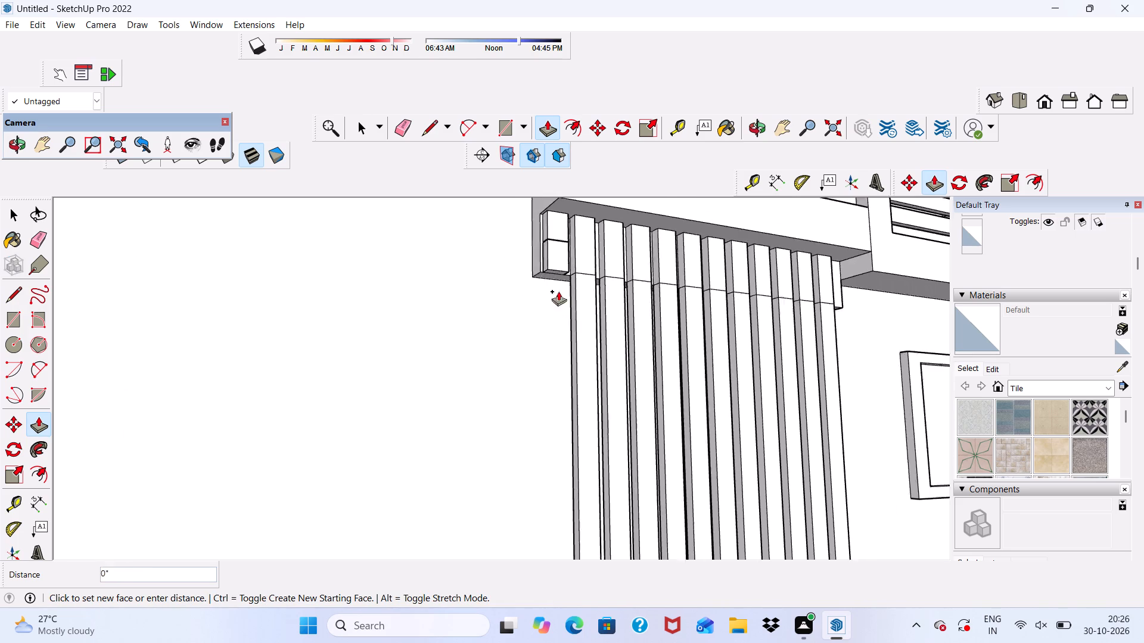
scroll(558, 291, "down", 8)
scroll(573, 448, "up", 15)
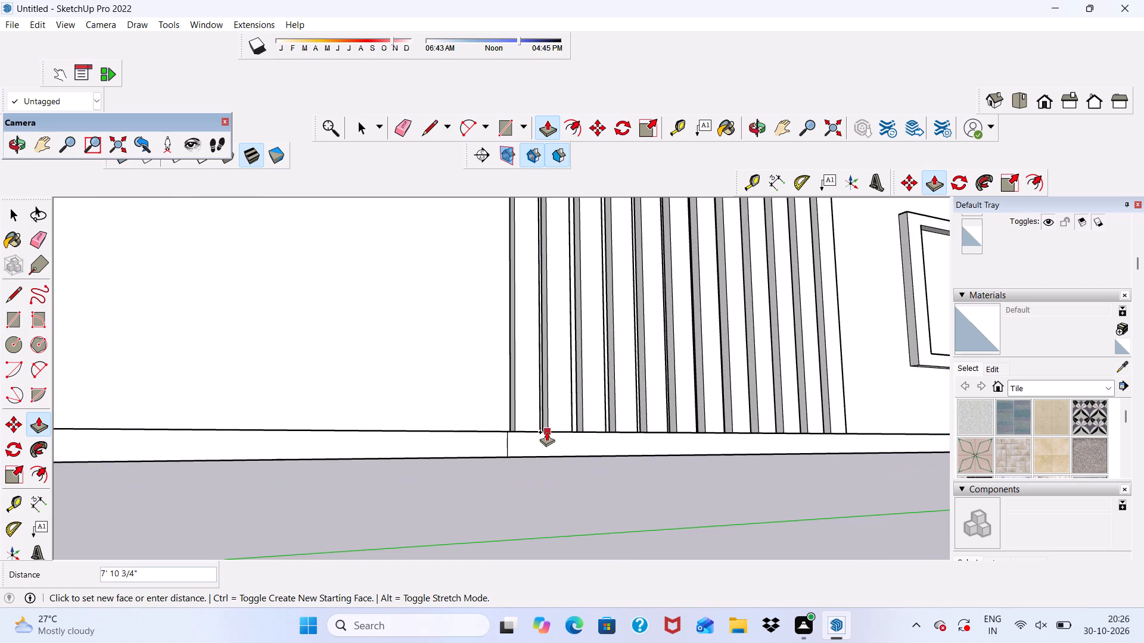
left_click(546, 432)
Erase the horizontal seam at the band's lower edge across the front and outer side of the fin farthest from the balcony.
scroll(539, 426, "down", 3)
middle_click_drag(546, 457, 568, 515)
scroll(545, 432, "down", 5)
scroll(551, 260, "up", 3)
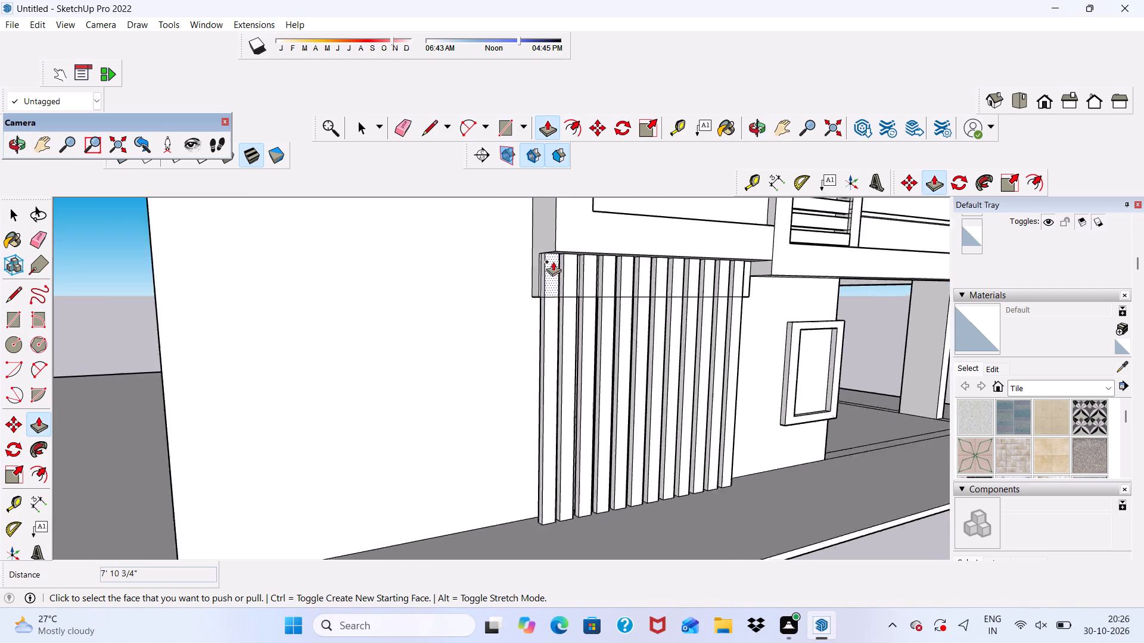
scroll(553, 261, "up", 2)
key("space")
scroll(555, 278, "up", 6)
scroll(552, 277, "down", 1)
middle_click_drag(552, 277, 445, 258)
scroll(445, 258, "up", 1)
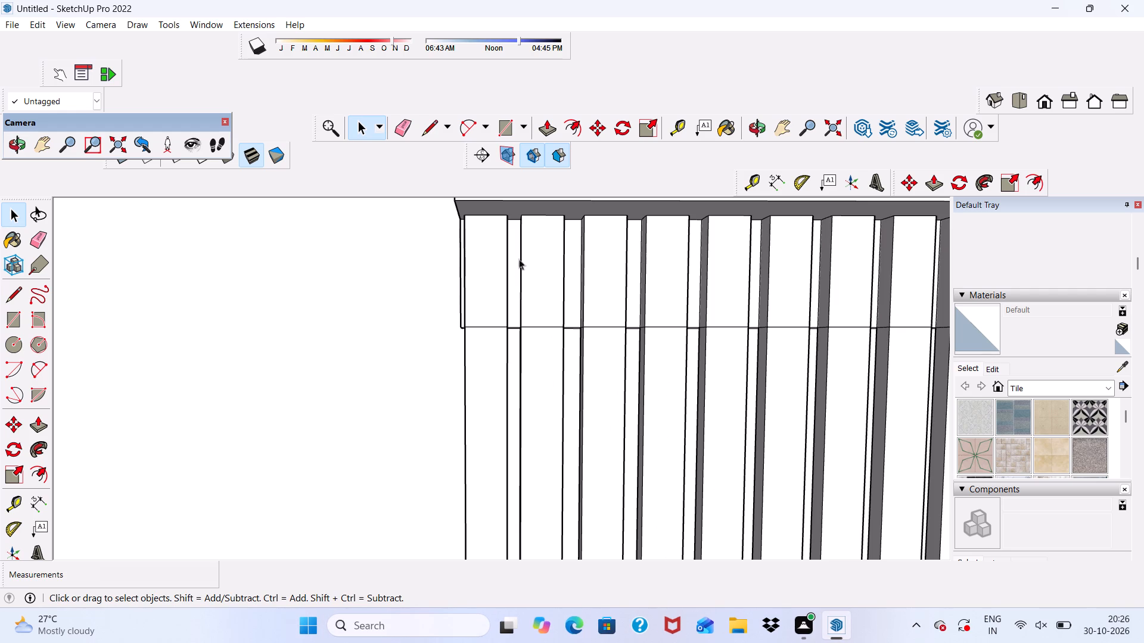
left_click(379, 129)
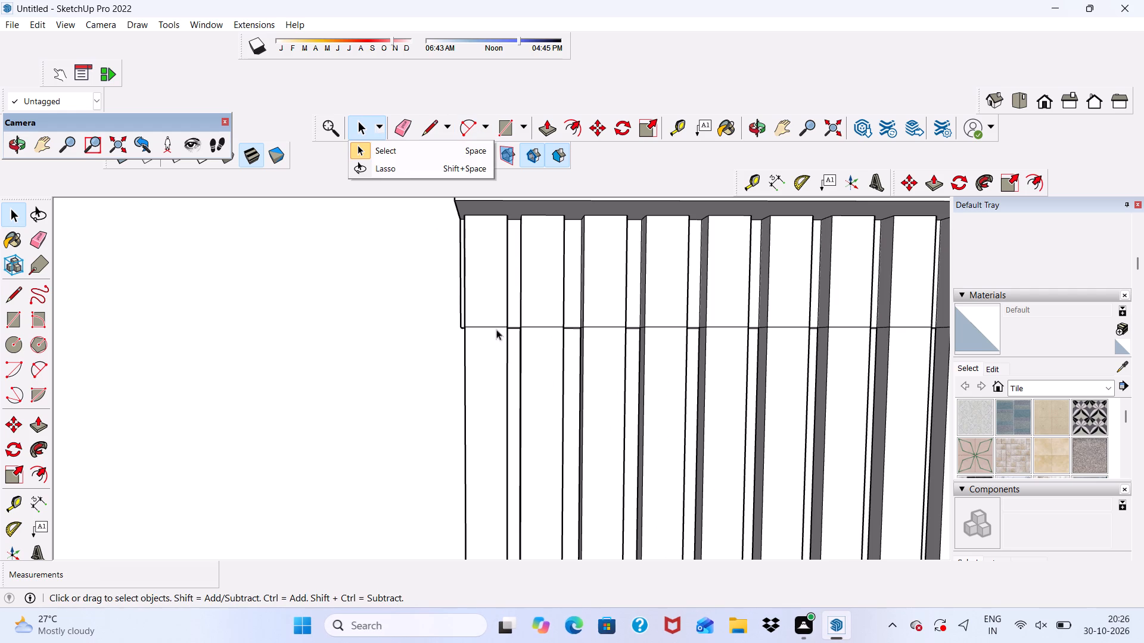
scroll(511, 351, "up", 4)
left_click(395, 119)
scroll(553, 345, "up", 4)
left_click_drag(453, 297, 462, 326)
middle_click_drag(458, 332, 636, 386)
scroll(502, 365, "up", 5)
left_click_drag(419, 294, 427, 328)
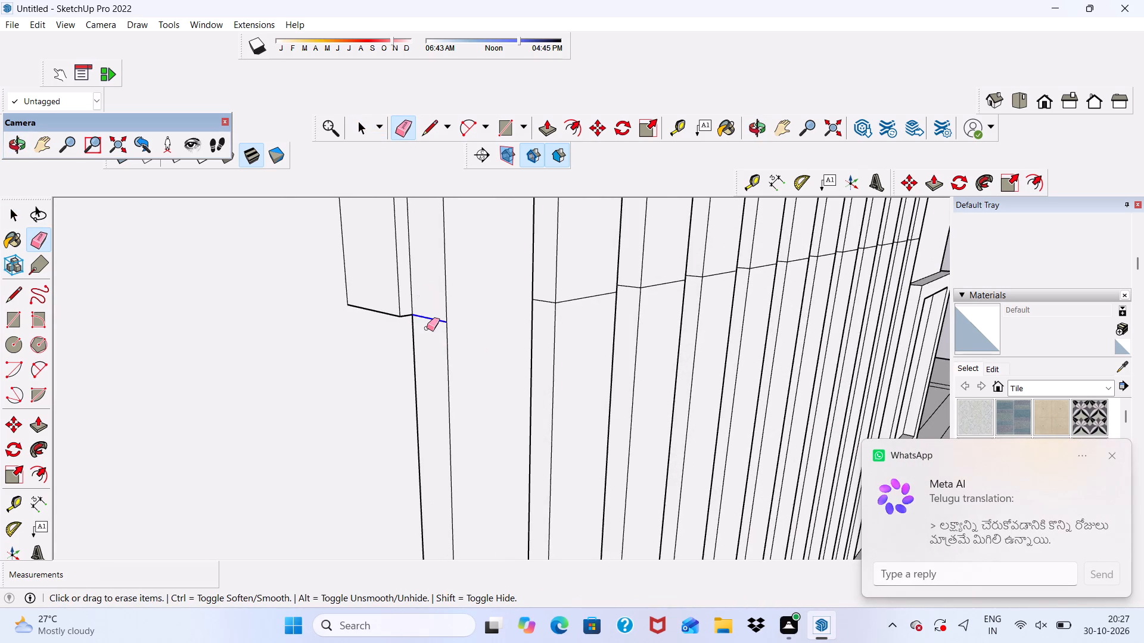
Erase the remaining side seam on the outermost fin and all the seams on the second fin from that end.
scroll(546, 329, "up", 5)
left_click_drag(537, 277, 548, 294)
left_click_drag(592, 282, 591, 302)
scroll(498, 283, "down", 5)
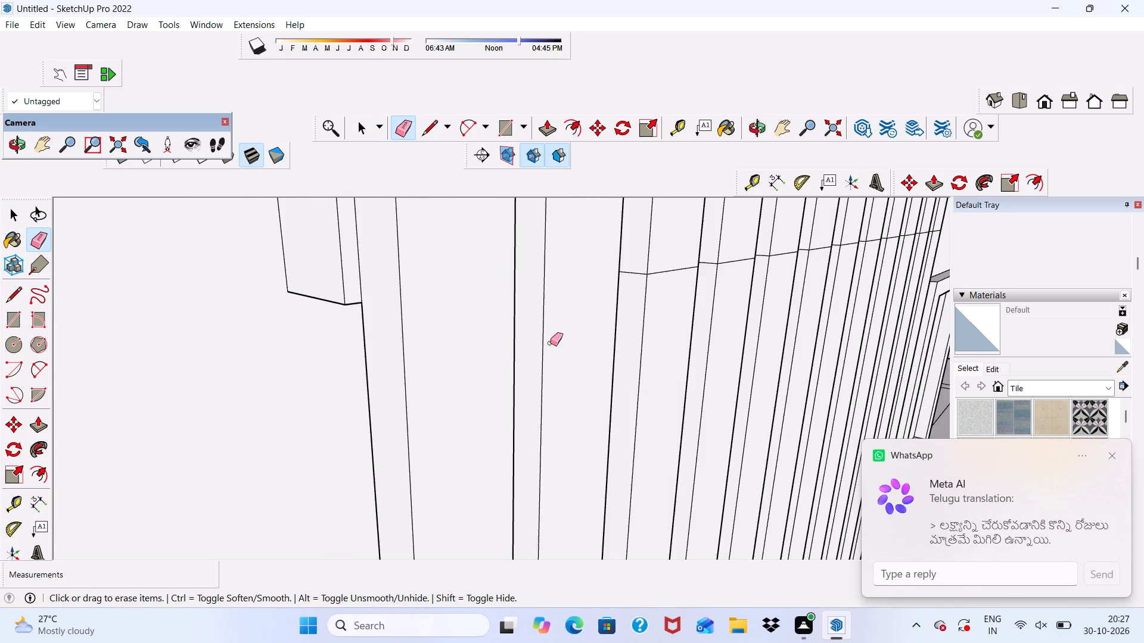
middle_click_drag(551, 342, 400, 329)
scroll(393, 321, "down", 1)
scroll(394, 286, "up", 10)
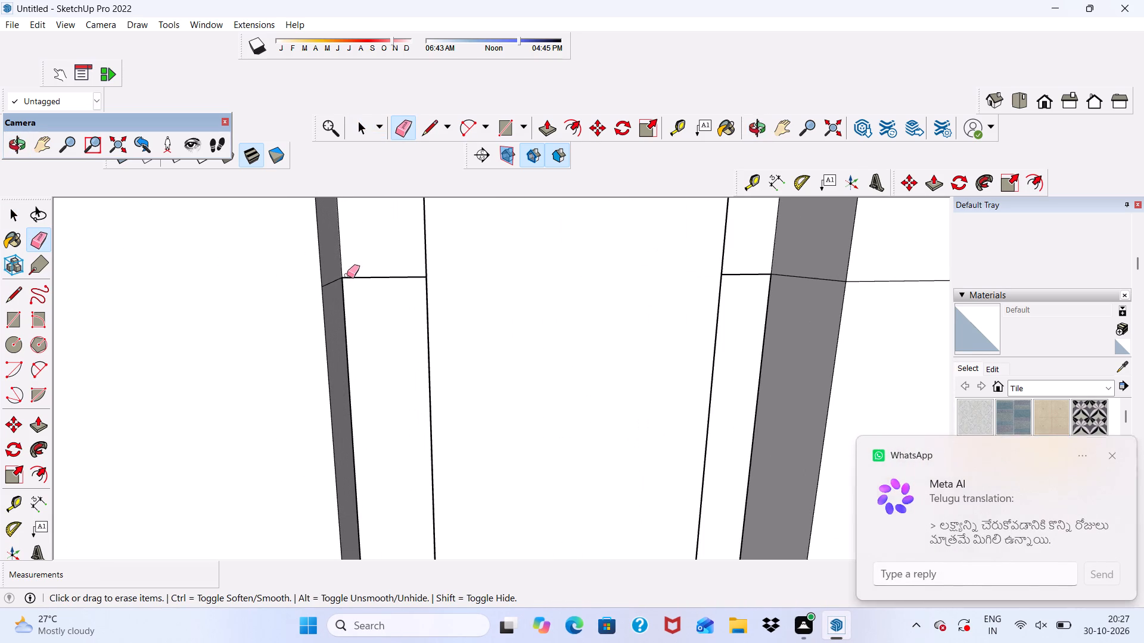
left_click_drag(337, 276, 336, 289)
scroll(478, 295, "down", 2)
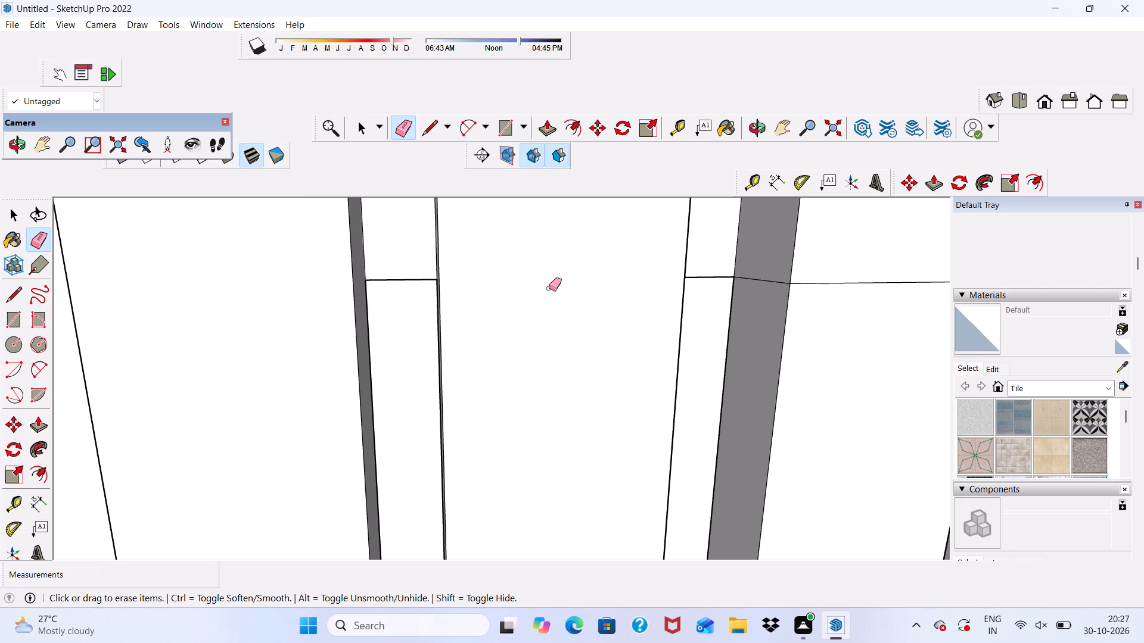
scroll(543, 280, "down", 5)
middle_click_drag(533, 302, 504, 317)
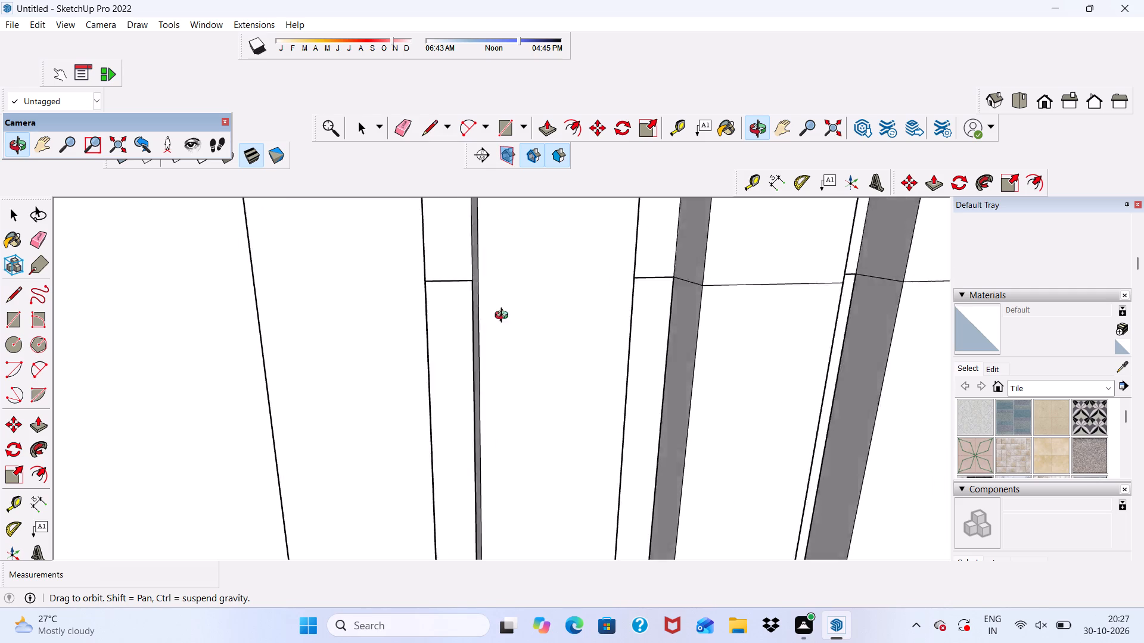
middle_click_drag(504, 317, 333, 308)
scroll(555, 304, "up", 6)
left_click_drag(596, 279, 601, 287)
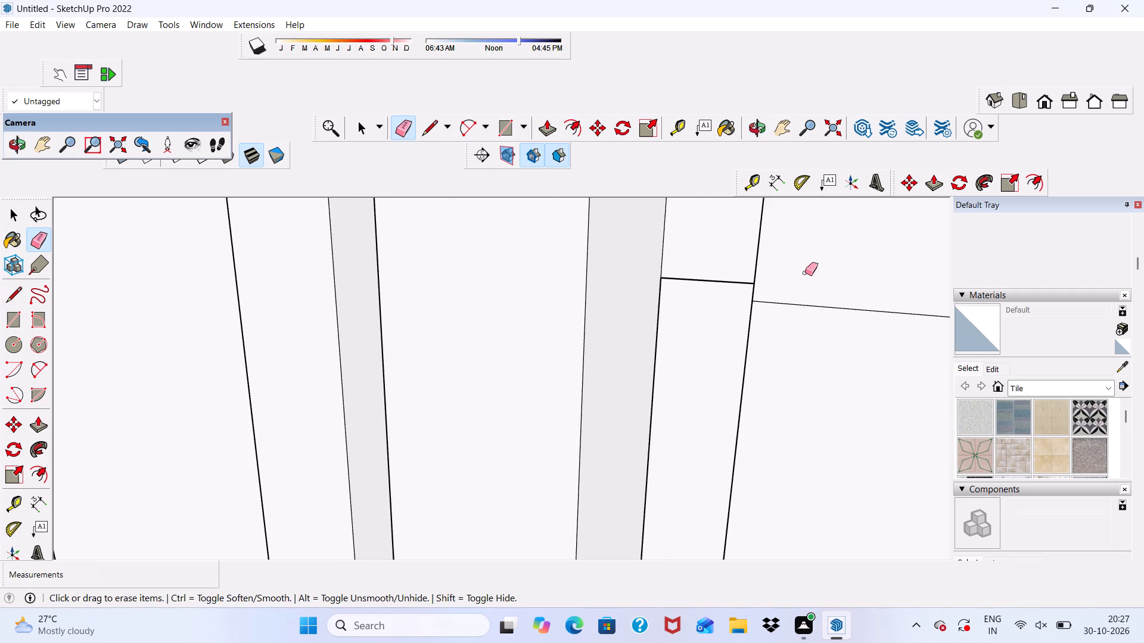
Erase the horizontal seams across the front and both sides of the third fin from the outer end.
left_click_drag(806, 273, 806, 308)
scroll(691, 304, "down", 3)
middle_click_drag(695, 307, 818, 316)
scroll(802, 303, "up", 5)
left_click_drag(739, 276, 736, 295)
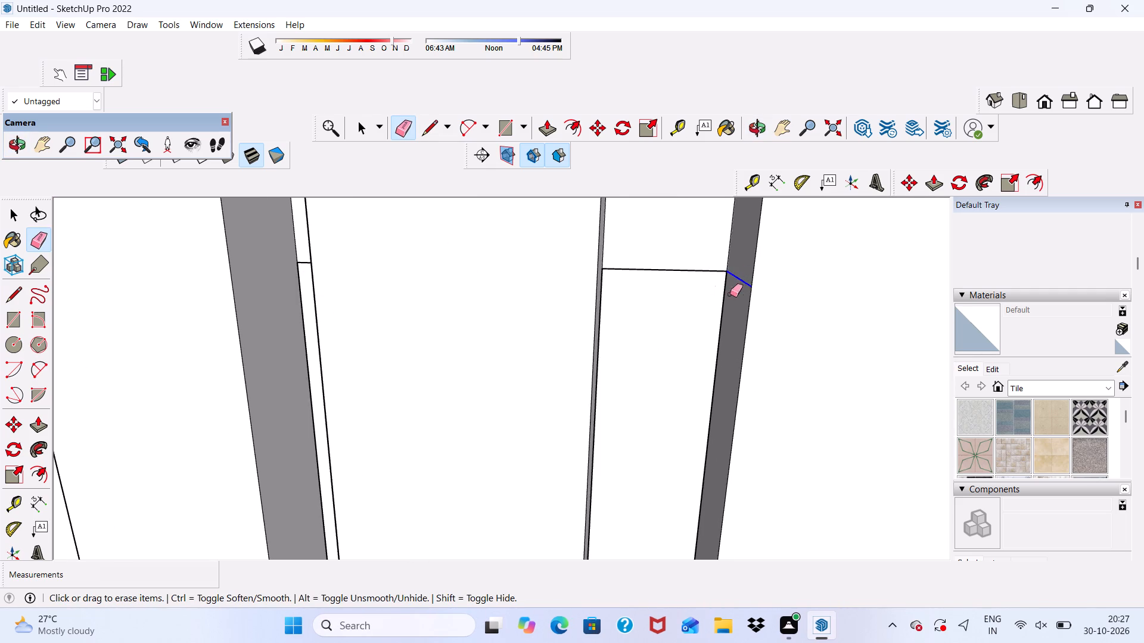
scroll(365, 317, "down", 13)
middle_click_drag(507, 370, 414, 385)
scroll(514, 346, "up", 5)
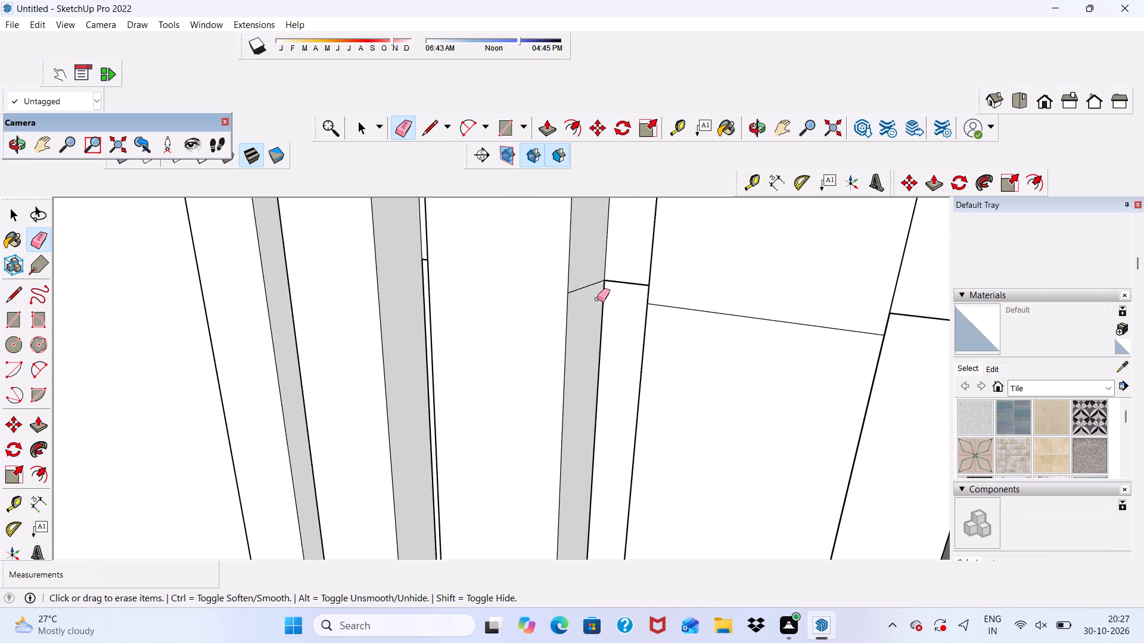
scroll(597, 299, "up", 4)
left_click_drag(584, 281, 583, 289)
Erase the horizontal seams on the fourth fin from the outer end and across the front of the fifth fin.
scroll(571, 292, "down", 4)
middle_click_drag(561, 324, 707, 306)
scroll(656, 281, "up", 4)
left_click_drag(653, 270, 658, 288)
left_click_drag(691, 274, 692, 290)
scroll(605, 266, "down", 11)
middle_click_drag(713, 347, 459, 351)
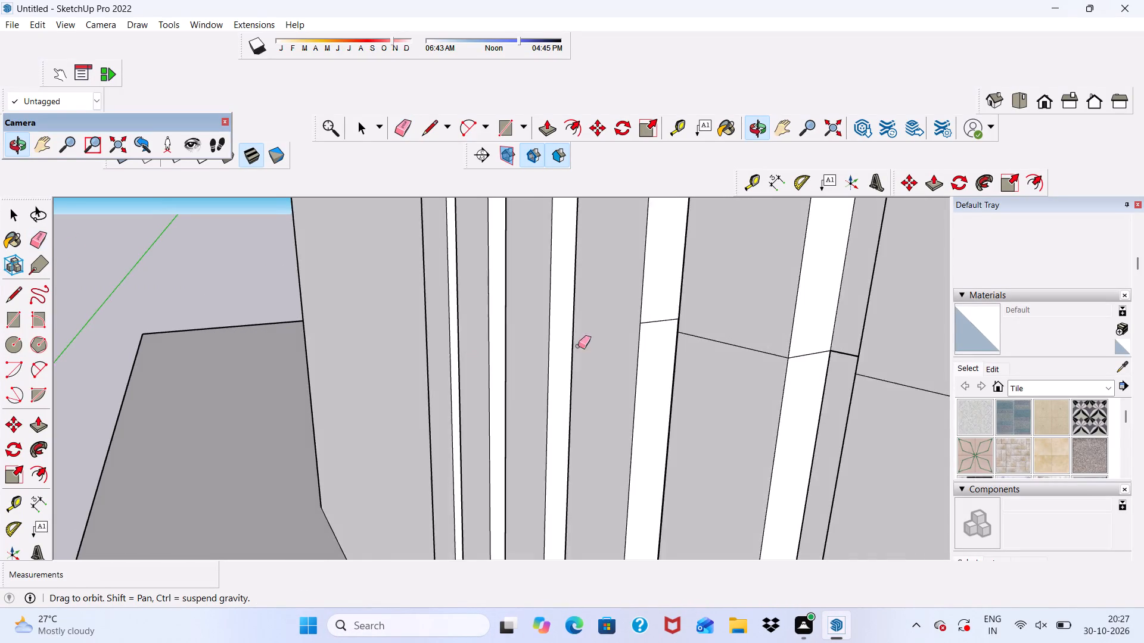
scroll(645, 332, "up", 6)
left_click(669, 310)
left_click_drag(779, 332, 788, 361)
left_click_drag(645, 313, 655, 358)
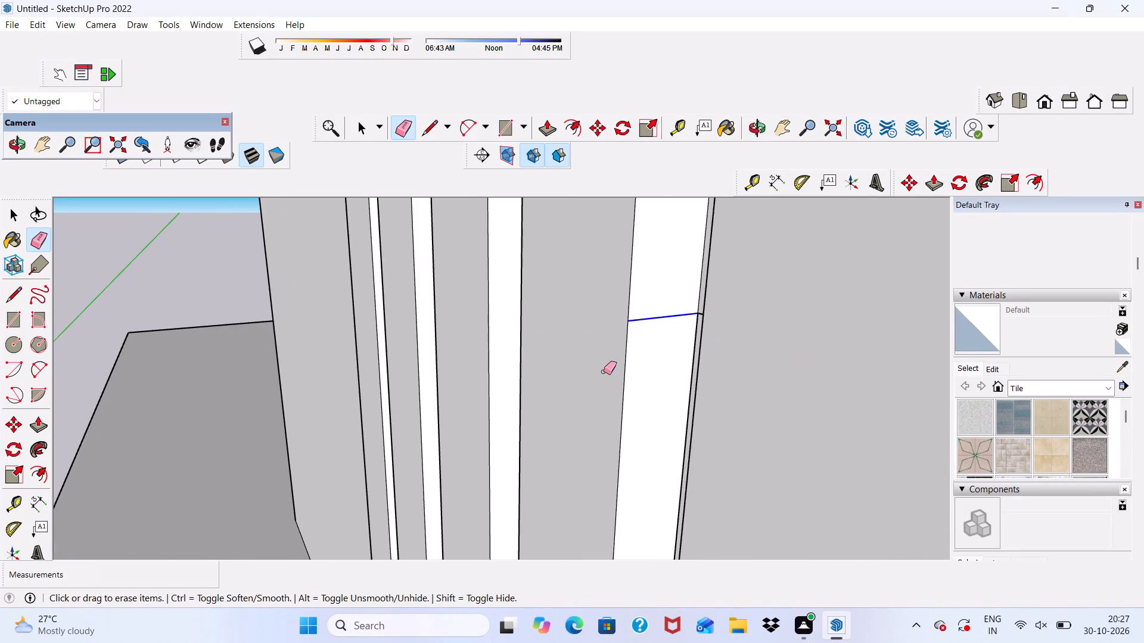
Erase the seams on both sides of the fifth fin from the outer end and across the front of the sixth.
scroll(602, 372, "down", 1)
middle_click_drag(602, 372, 831, 365)
scroll(700, 308, "up", 5)
left_click_drag(701, 291, 702, 310)
scroll(614, 295, "down", 6)
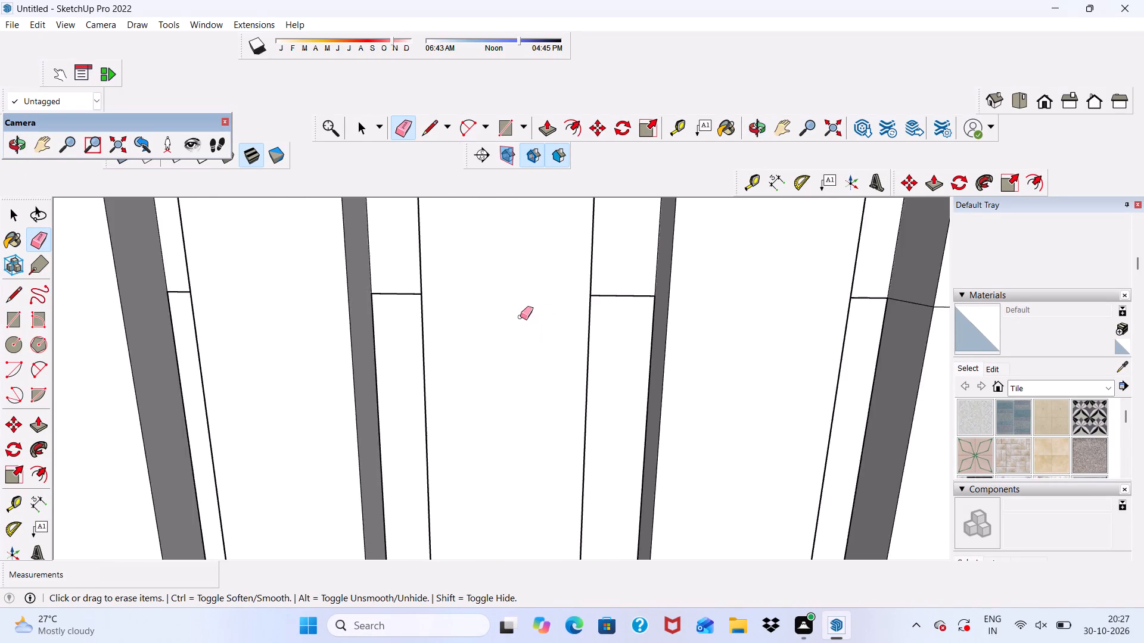
scroll(520, 317, "down", 7)
middle_click_drag(679, 364, 485, 384)
scroll(632, 383, "up", 6)
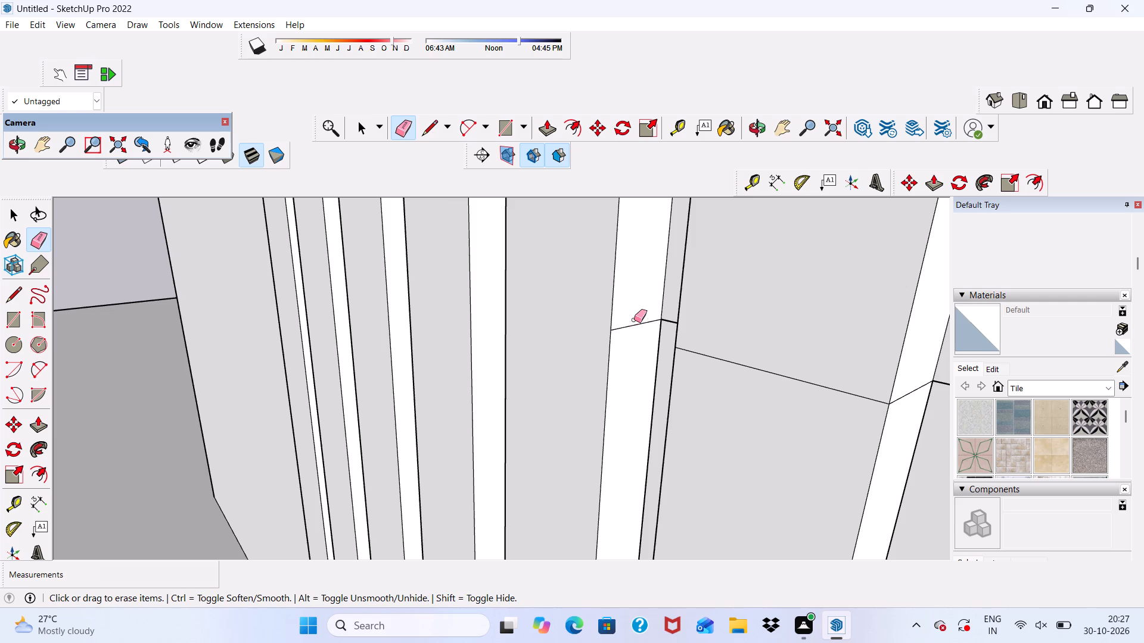
left_click_drag(634, 320, 634, 329)
left_click_drag(761, 360, 752, 381)
Erase the seams on both sides of the sixth fin from the outer end and across the front of the seventh.
scroll(628, 401, "down", 2)
middle_click_drag(643, 409, 922, 394)
scroll(651, 309, "up", 5)
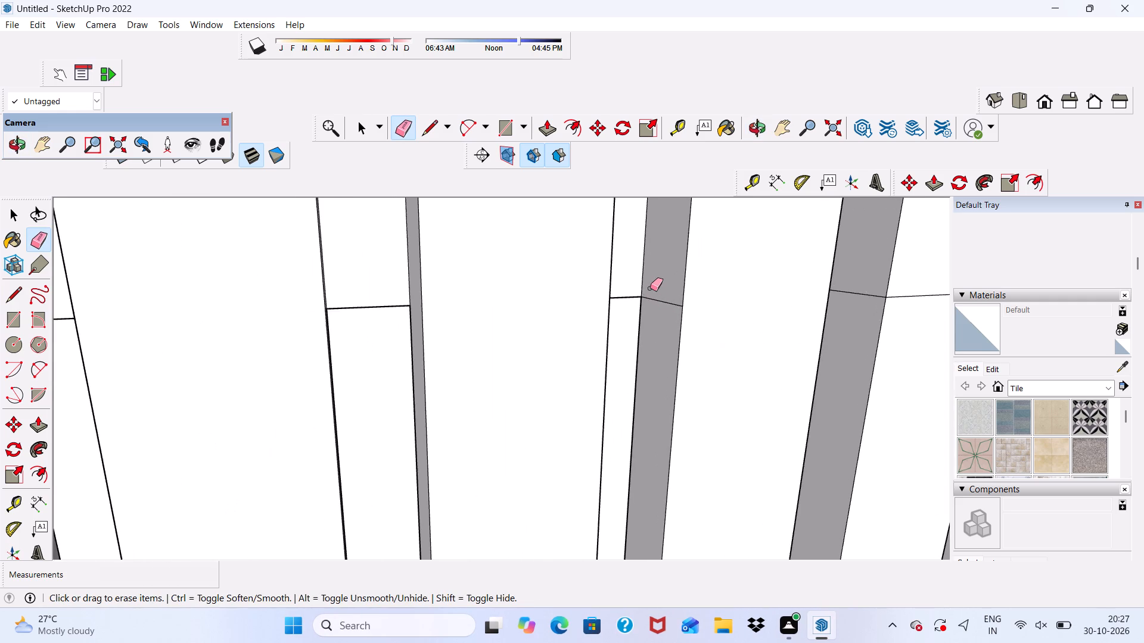
left_click_drag(651, 288, 655, 331)
scroll(667, 320, "down", 3)
middle_click_drag(744, 385, 473, 374)
scroll(723, 343, "up", 3)
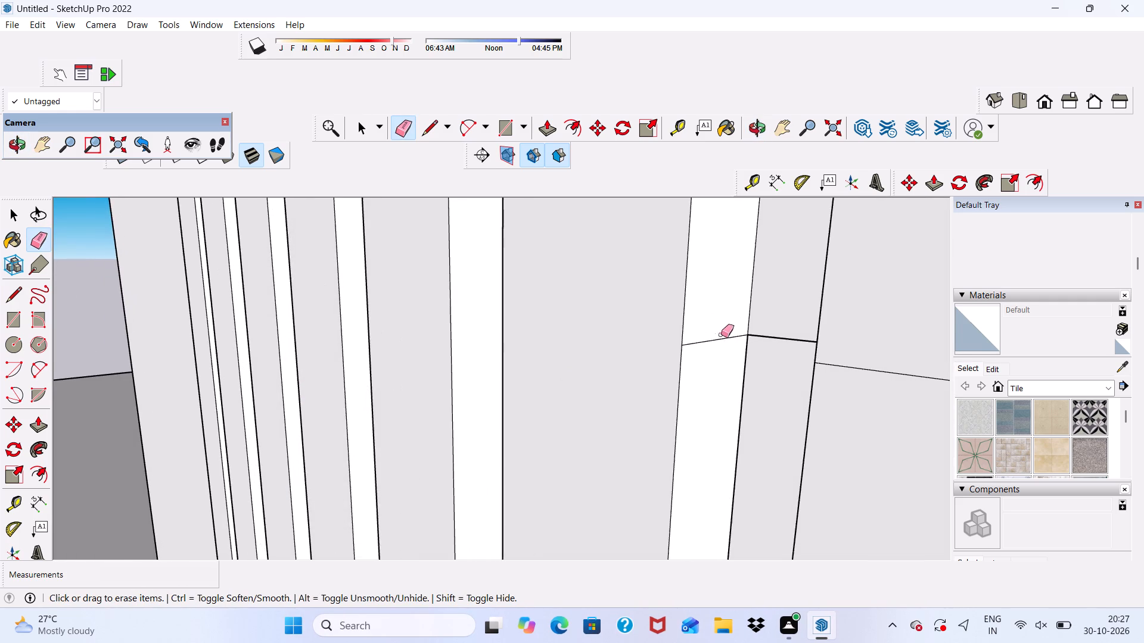
left_click_drag(704, 327, 711, 355)
left_click_drag(881, 361, 862, 407)
Erase the side seams of the seventh fin from the outer end and all the seams on the eighth fin.
scroll(656, 397, "down", 2)
middle_click_drag(658, 397, 901, 387)
scroll(757, 317, "up", 4)
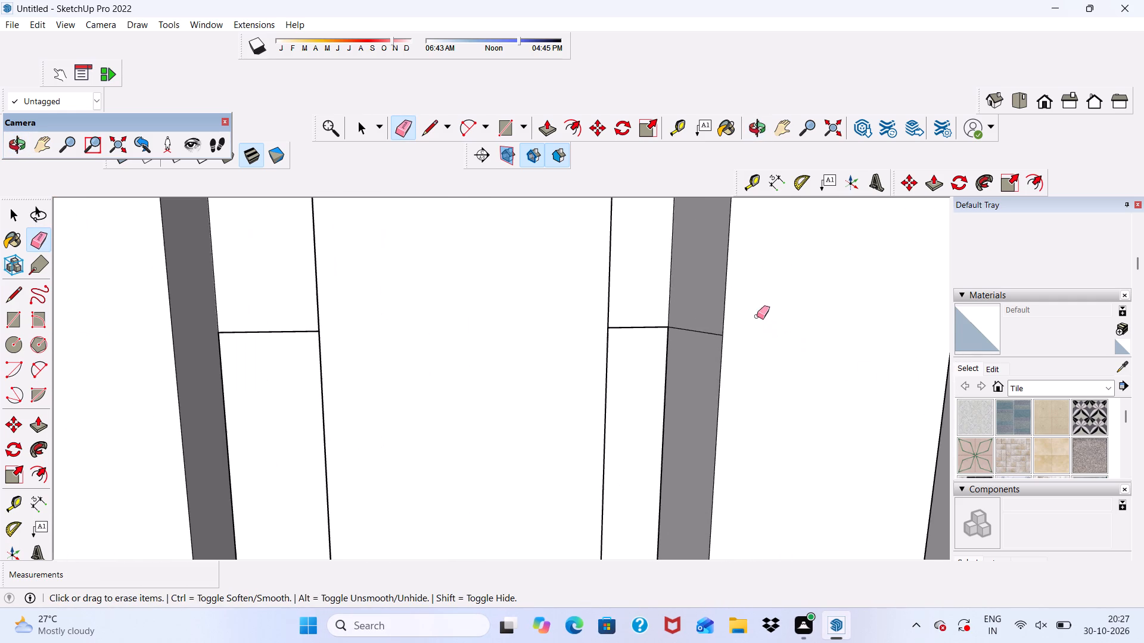
left_click_drag(700, 332, 695, 345)
scroll(556, 314, "down", 10)
scroll(755, 332, "up", 6)
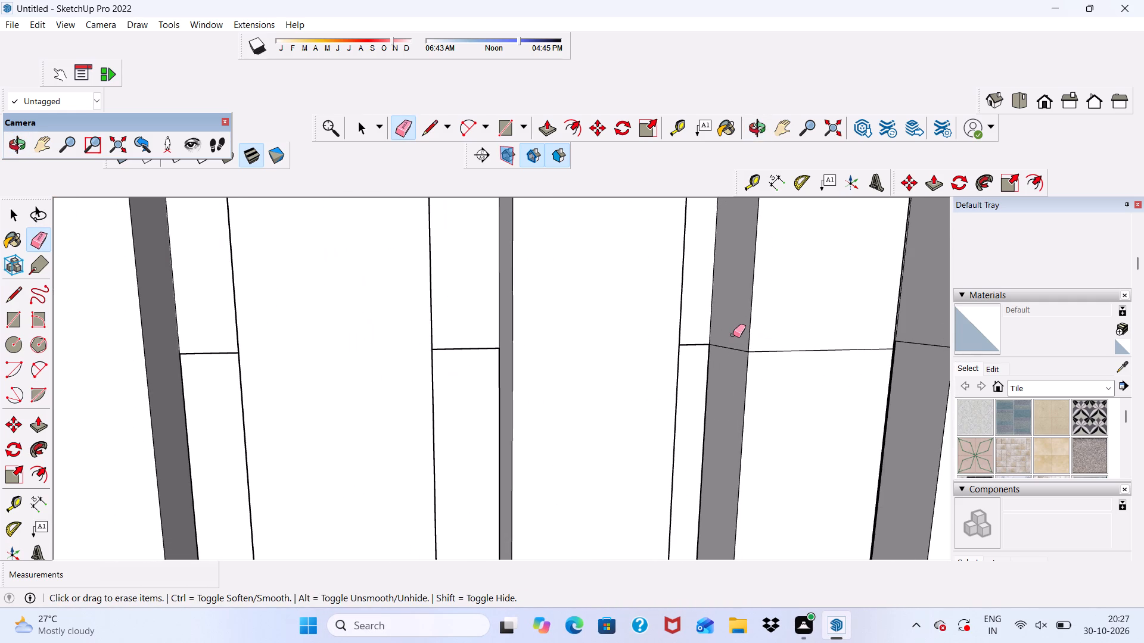
left_click_drag(733, 335, 732, 353)
left_click_drag(780, 351, 785, 368)
scroll(656, 342, "down", 6)
scroll(750, 429, "up", 1)
middle_click_drag(750, 429, 472, 435)
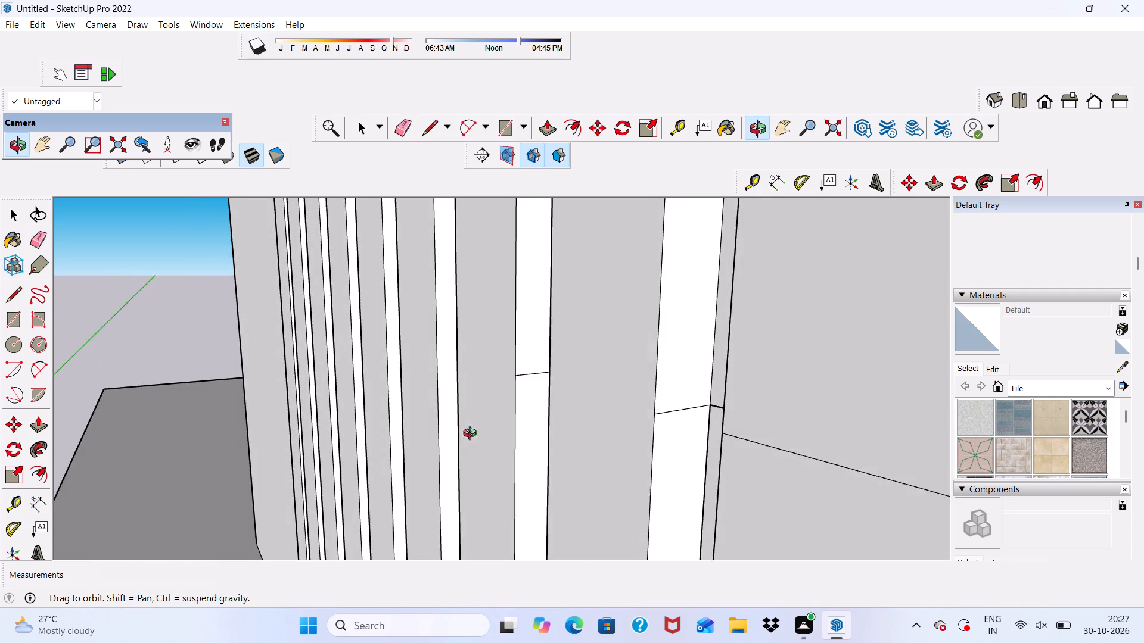
middle_click_drag(472, 435, 473, 436)
scroll(700, 396, "up", 5)
left_click_drag(673, 397, 688, 452)
scroll(463, 399, "up", 4)
left_click_drag(449, 347, 451, 365)
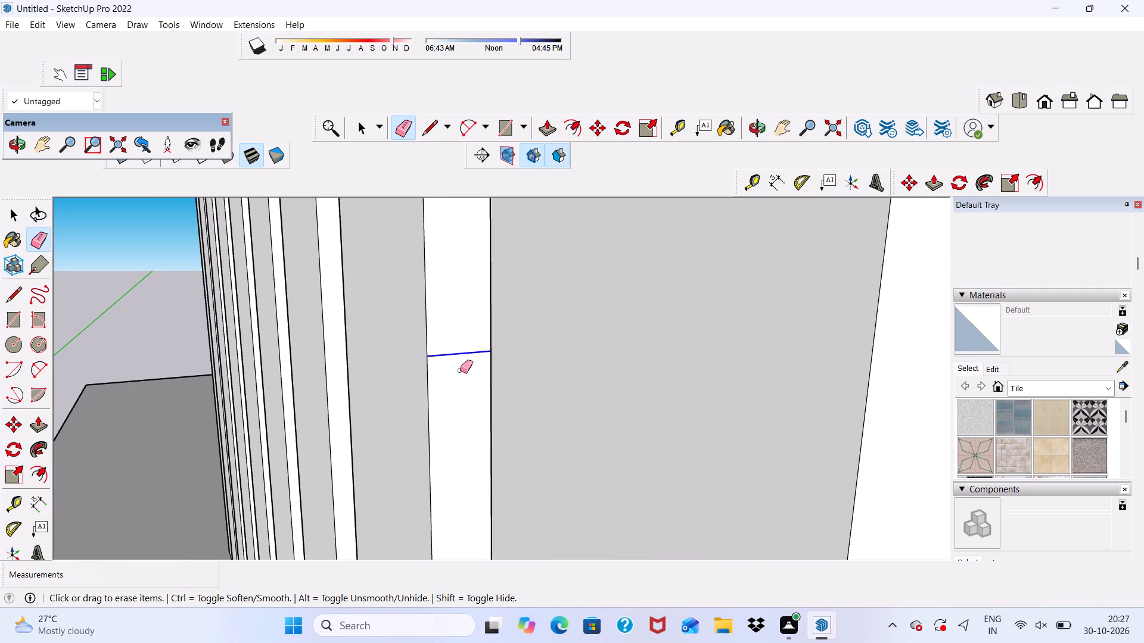
Erase the horizontal seams on the ninth fin from the outer end and across the front of the tenth fin.
scroll(478, 381, "down", 6)
middle_click_drag(605, 388, 899, 380)
scroll(776, 426, "up", 5)
left_click_drag(672, 333, 672, 362)
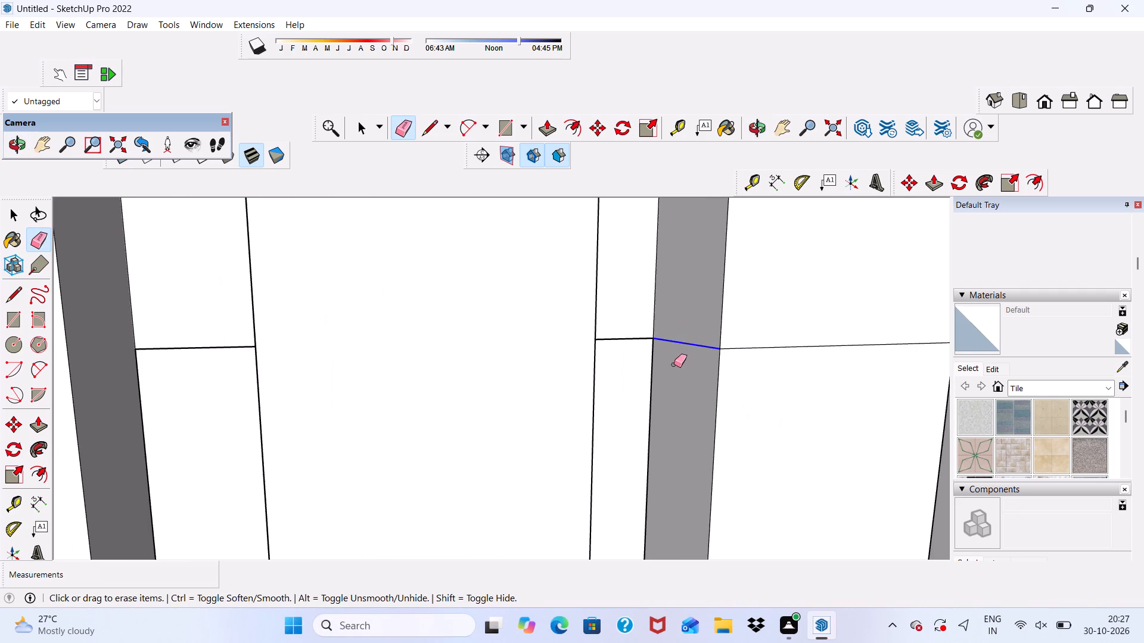
left_click_drag(761, 342, 765, 365)
scroll(593, 339, "down", 11)
middle_click_drag(723, 413, 446, 399)
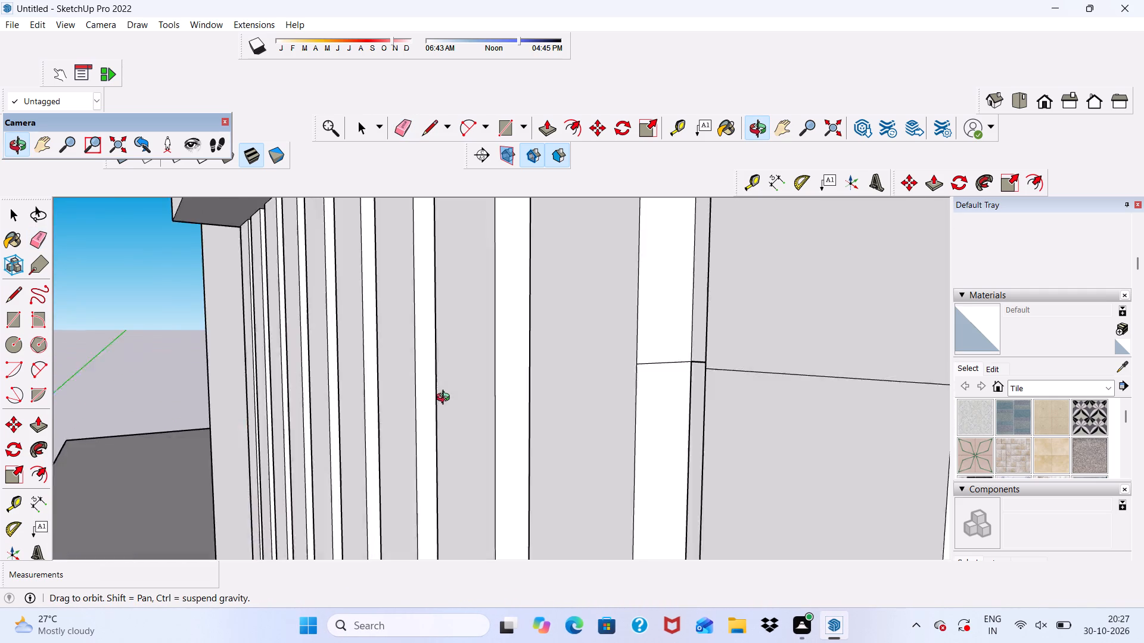
middle_click_drag(446, 399, 447, 400)
scroll(733, 361, "up", 4)
left_click_drag(656, 355, 658, 395)
left_click_drag(815, 380, 818, 408)
Erase the horizontal seams on both sides of the tenth fin from the outer end.
scroll(689, 411, "down", 3)
middle_click_drag(690, 416, 943, 388)
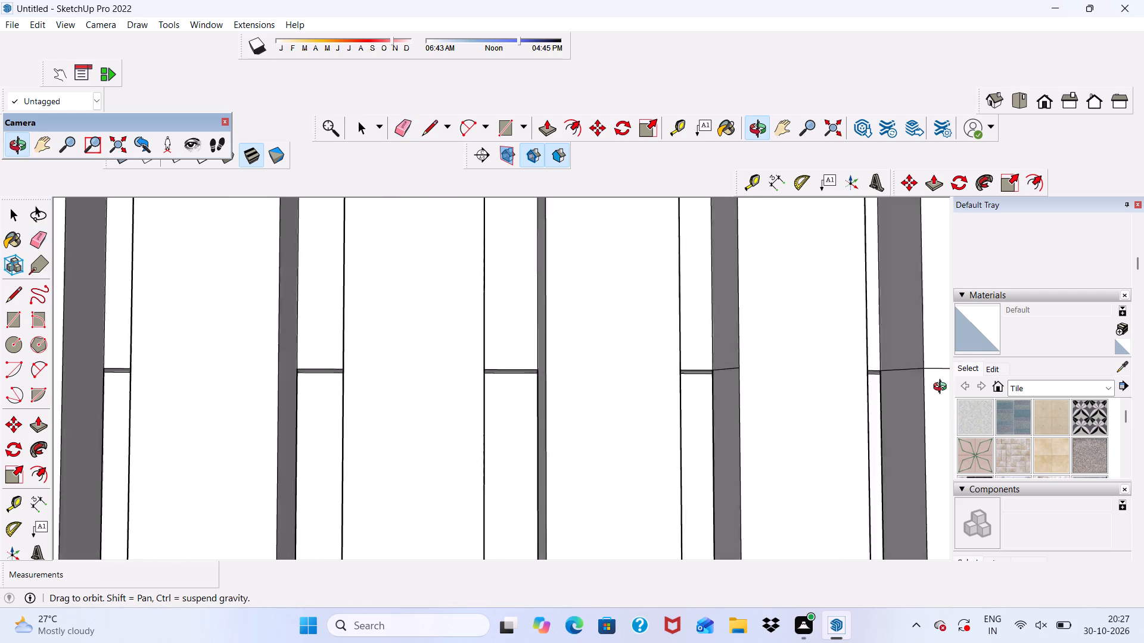
middle_click_drag(943, 388, 946, 388)
scroll(828, 379, "up", 5)
left_click_drag(694, 360, 691, 372)
scroll(757, 364, "down", 3)
middle_click_drag(823, 376, 519, 420)
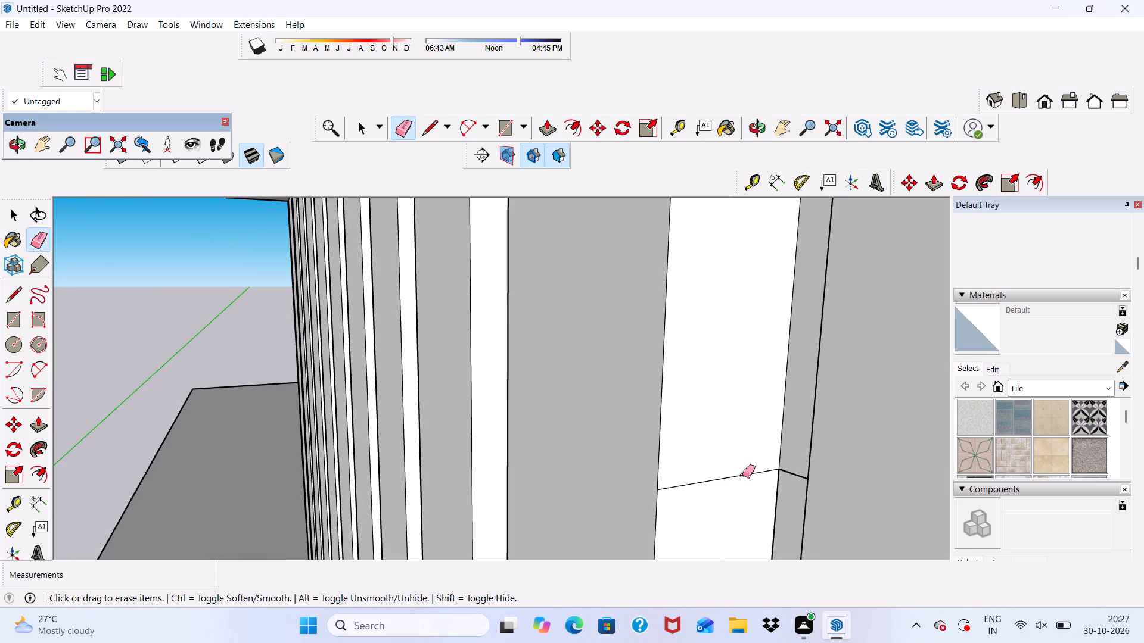
left_click_drag(723, 457, 725, 496)
Erase the horizontal seams on the eleventh fin from the outer end and across the front of the twelfth fin.
scroll(546, 411, "down", 4)
middle_click_drag(580, 432, 922, 394)
scroll(820, 410, "up", 6)
left_click_drag(667, 399, 670, 419)
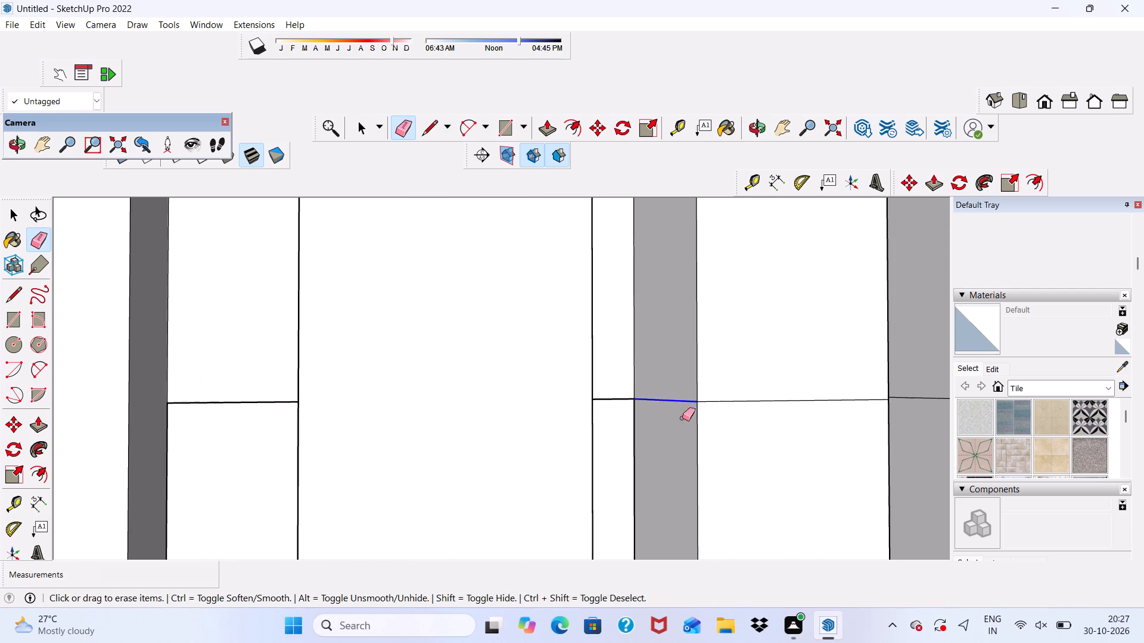
left_click_drag(757, 385, 753, 424)
scroll(620, 292, "down", 9)
middle_click_drag(789, 378, 506, 400)
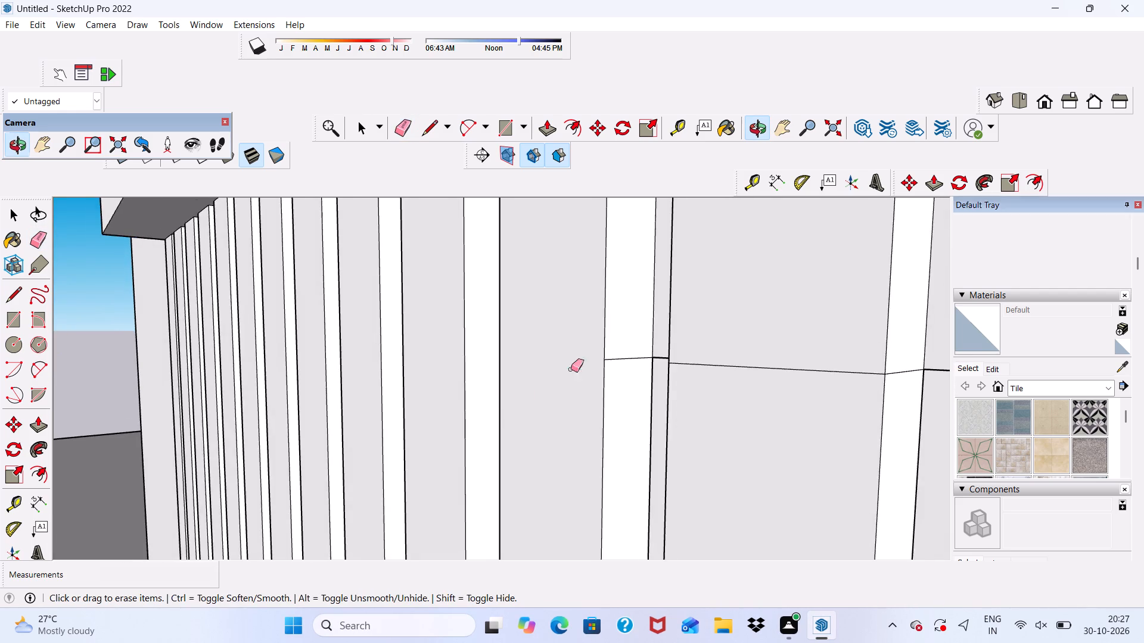
scroll(582, 363, "up", 4)
left_click_drag(631, 344, 655, 380)
left_click_drag(772, 354, 785, 397)
Erase the remaining horizontal seams on both sides of the twelfth fin from the outer end.
scroll(769, 396, "down", 1)
middle_click_drag(769, 396, 998, 393)
scroll(777, 395, "up", 5)
left_click_drag(670, 321, 670, 376)
scroll(728, 351, "down", 4)
scroll(700, 352, "up", 5)
left_click_drag(698, 342, 697, 356)
scroll(586, 324, "down", 7)
middle_click_drag(862, 404, 604, 426)
left_click_drag(739, 399, 752, 427)
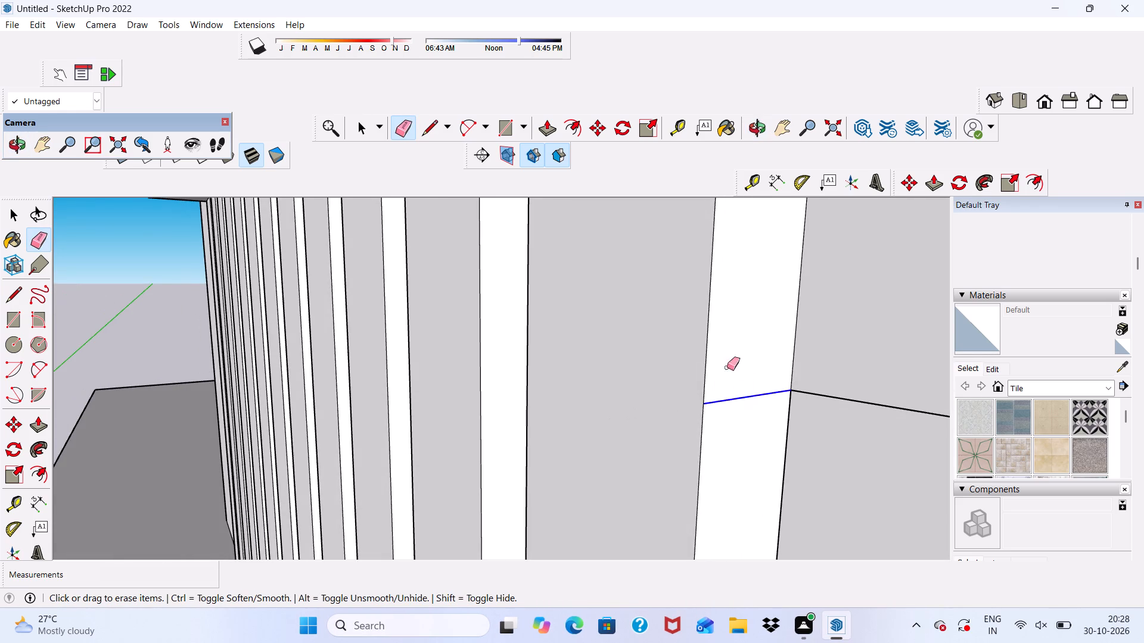
Inspect the row of cleaned fins and the blank wall between them and the projecting lower window frame.
scroll(662, 335, "down", 20)
scroll(662, 335, "down", 5)
scroll(686, 379, "down", 5)
middle_click_drag(706, 405, 707, 407)
scroll(707, 409, "down", 1)
middle_click_drag(707, 407, 807, 435)
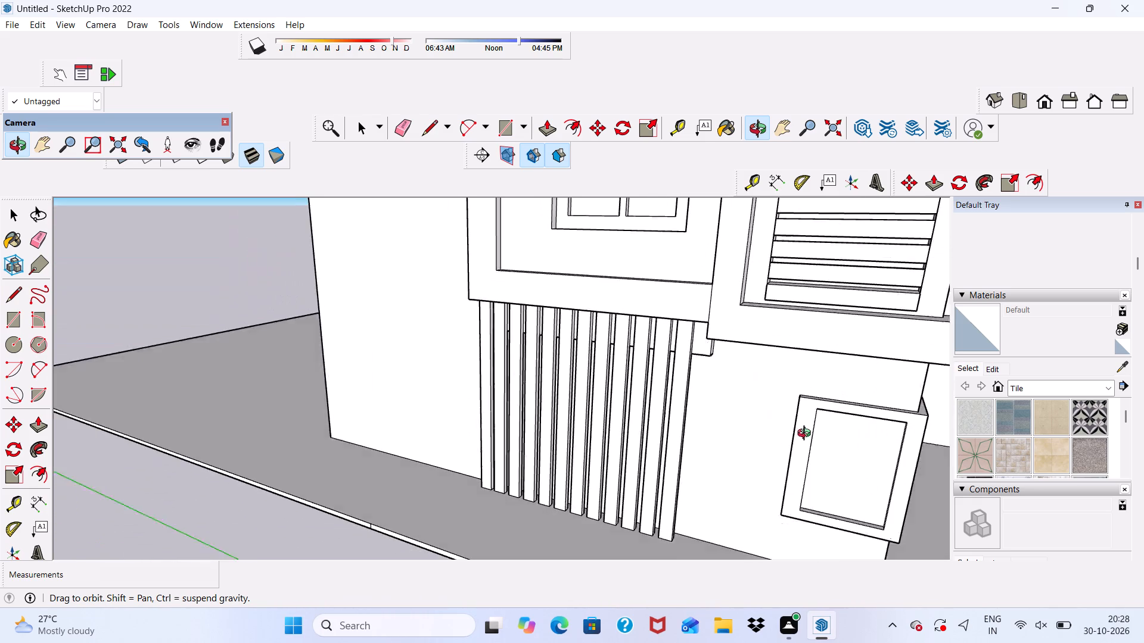
middle_click_drag(807, 435, 763, 401)
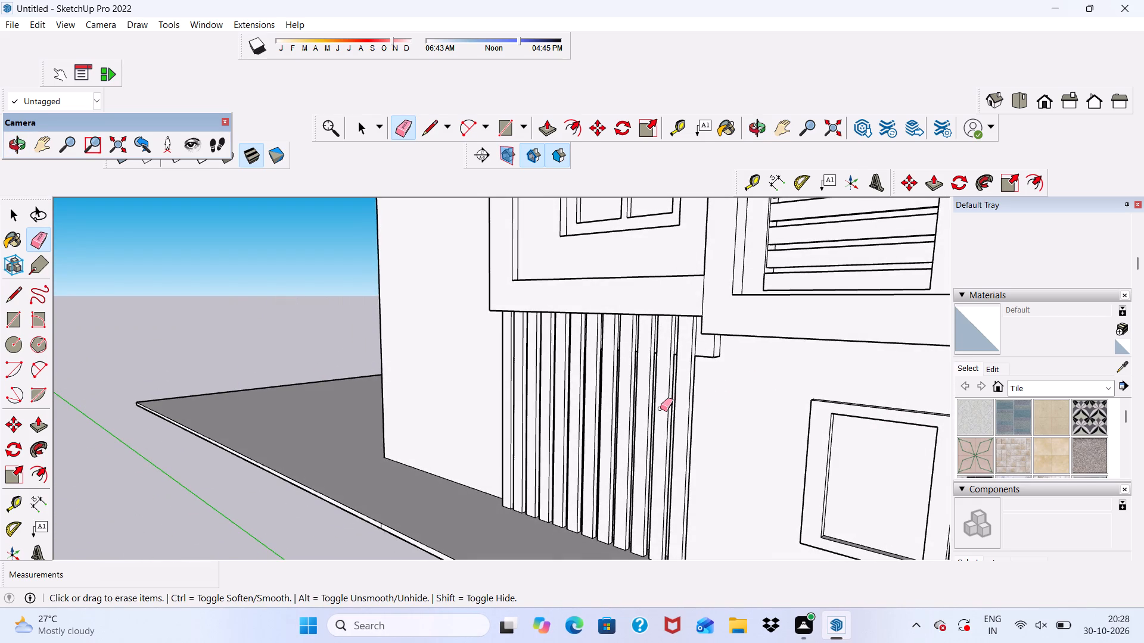
scroll(660, 408, "up", 1)
key("space")
scroll(660, 410, "up", 2)
scroll(660, 410, "down", 5)
middle_click_drag(634, 379, 738, 353)
scroll(696, 432, "up", 3)
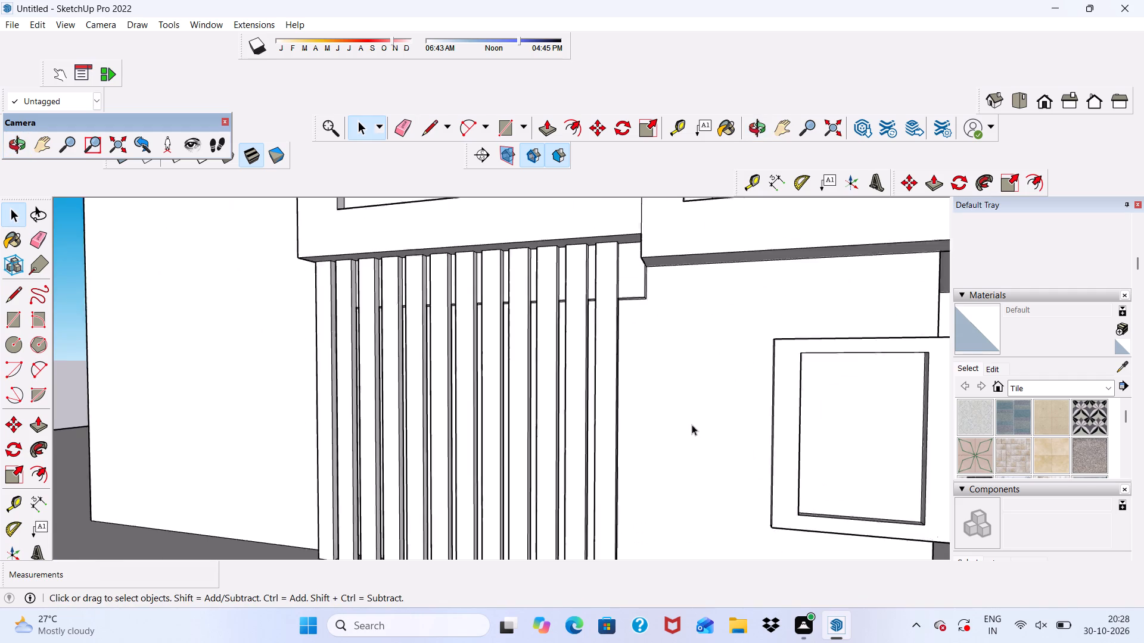
scroll(692, 424, "up", 7)
middle_click_drag(674, 402, 542, 421)
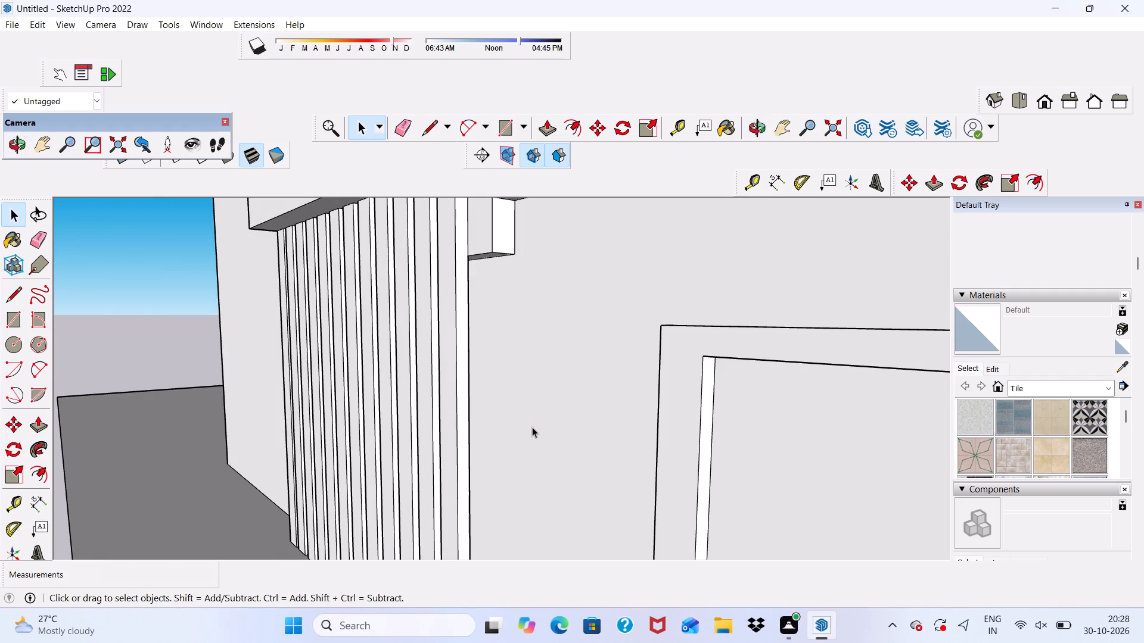
Draw a tall narrow rectangle on the wall between the fins and the lower window frame, ending at the ground line.
left_click(505, 133)
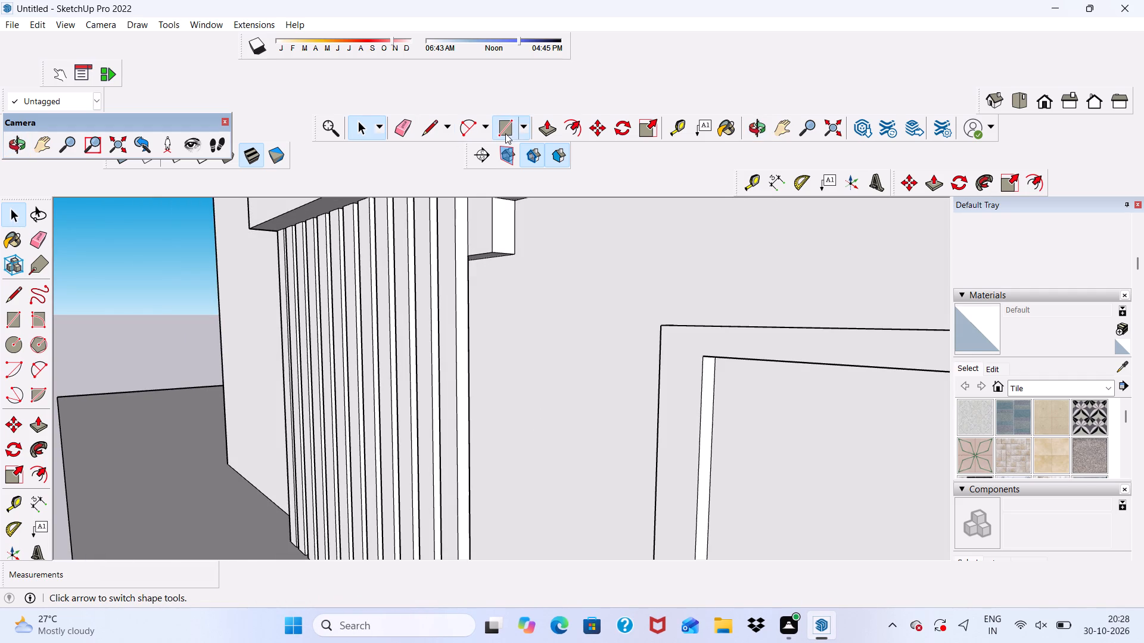
scroll(593, 427, "down", 3)
middle_click_drag(626, 486, 772, 430)
scroll(740, 435, "up", 4)
scroll(704, 305, "down", 10)
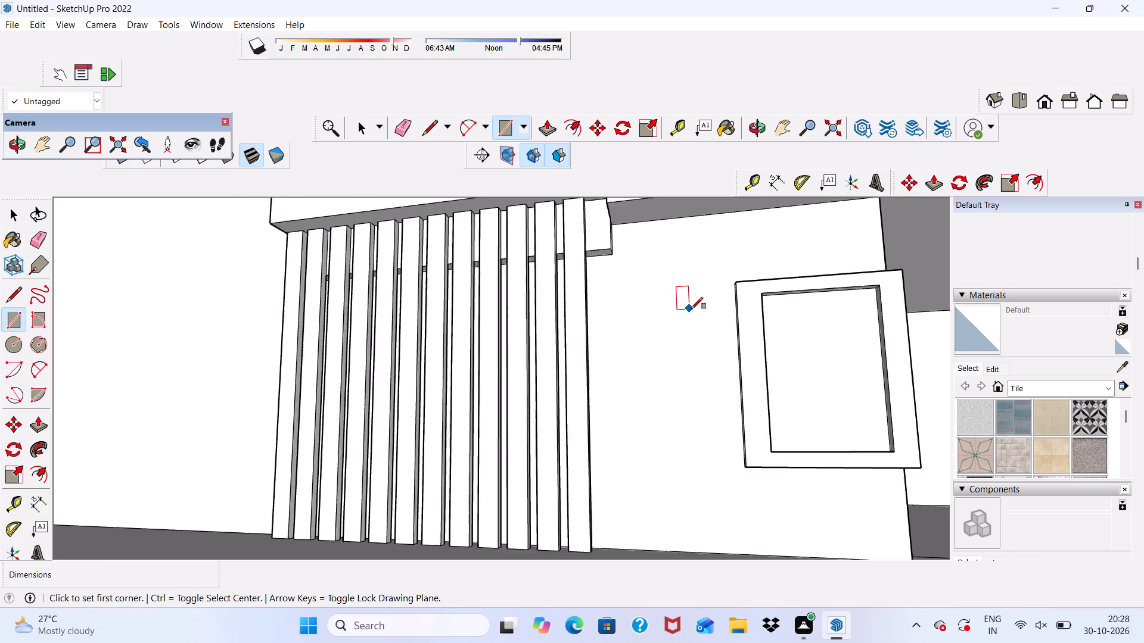
scroll(691, 309, "down", 1)
middle_click_drag(725, 397, 762, 445)
scroll(683, 385, "up", 4)
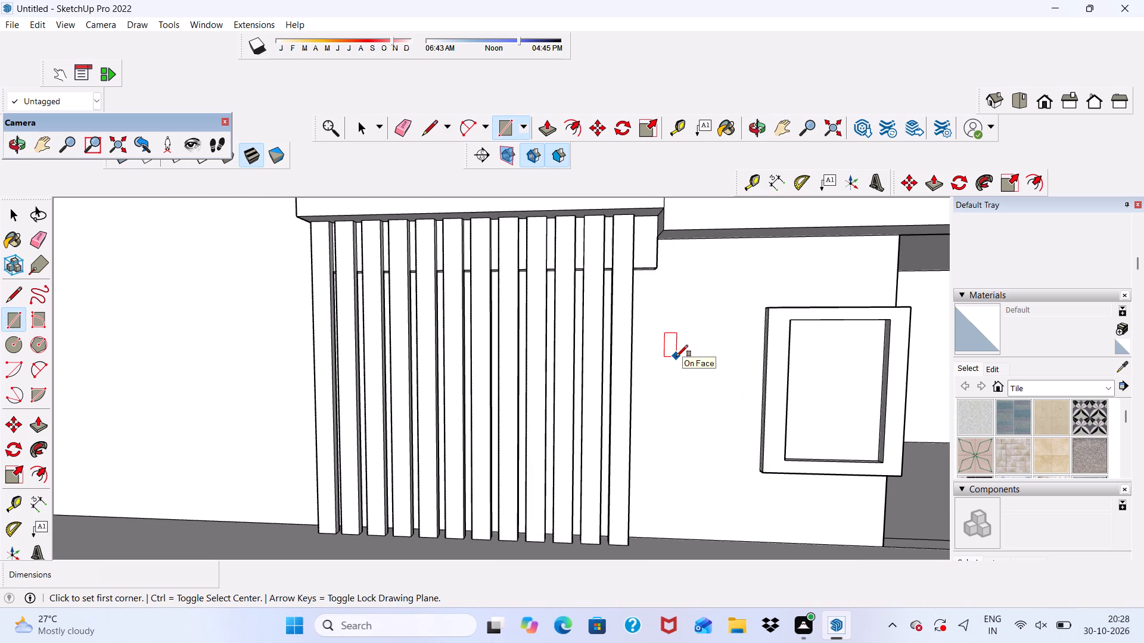
left_click(676, 357)
scroll(701, 460, "up", 4)
scroll(690, 404, "down", 3)
scroll(667, 328, "down", 2)
scroll(679, 495, "up", 9)
scroll(683, 497, "down", 1)
scroll(679, 478, "up", 5)
left_click(657, 492)
scroll(657, 491, "down", 5)
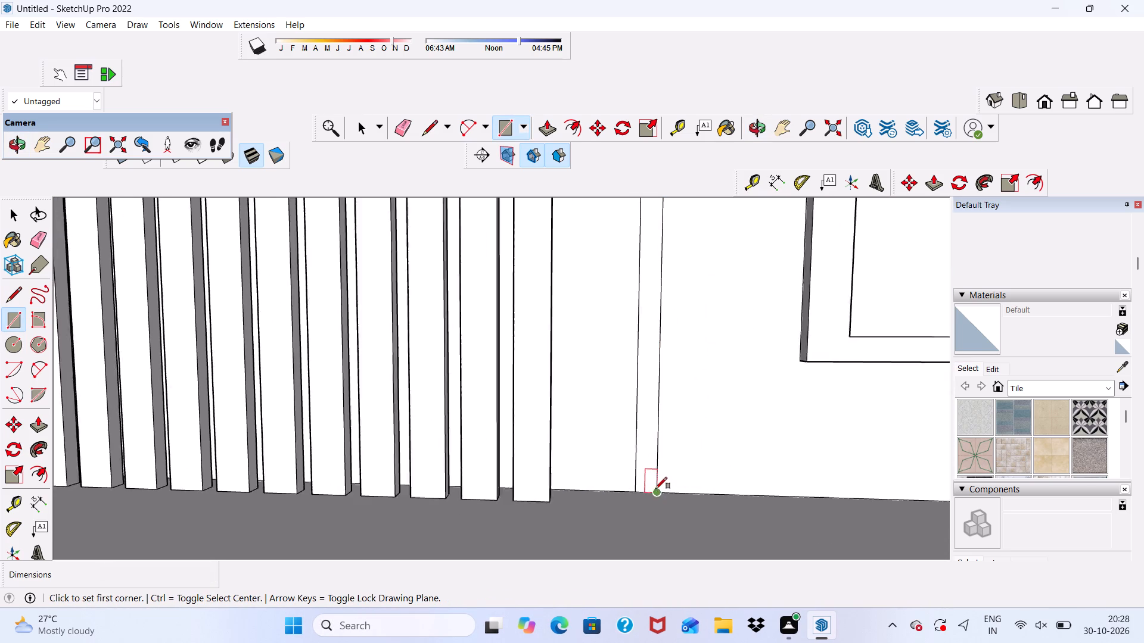
scroll(655, 489, "down", 8)
Copy the narrow rectangle three times sideways toward the lower window frame, spacing the copies about 7" apart.
key("space")
scroll(659, 390, "up", 3)
double_click(646, 393)
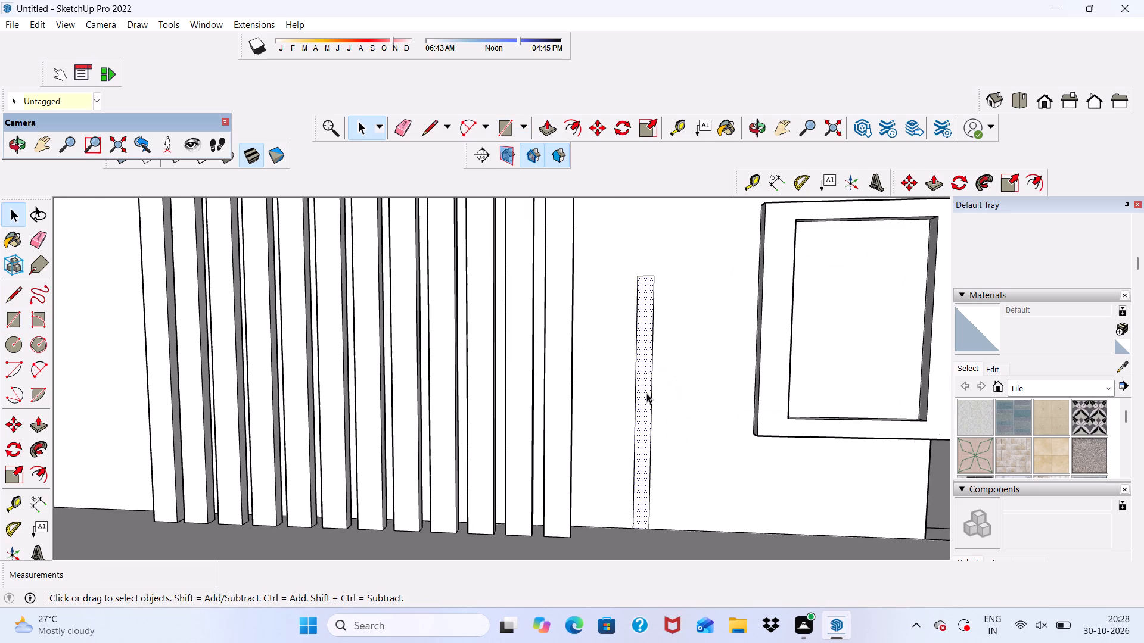
left_click(603, 130)
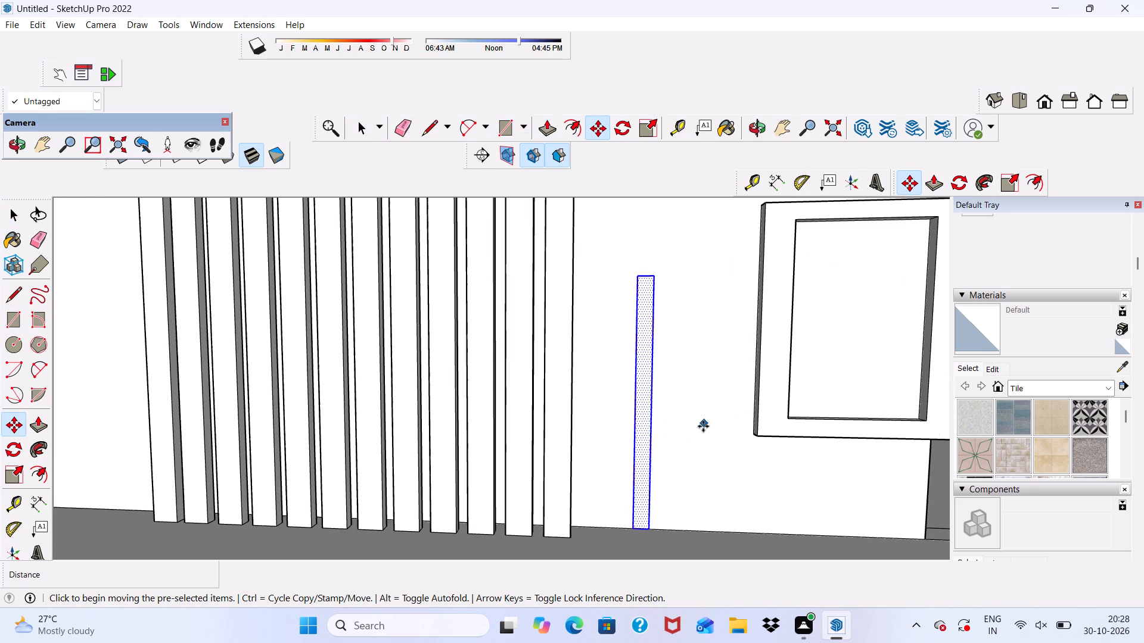
left_click(648, 417)
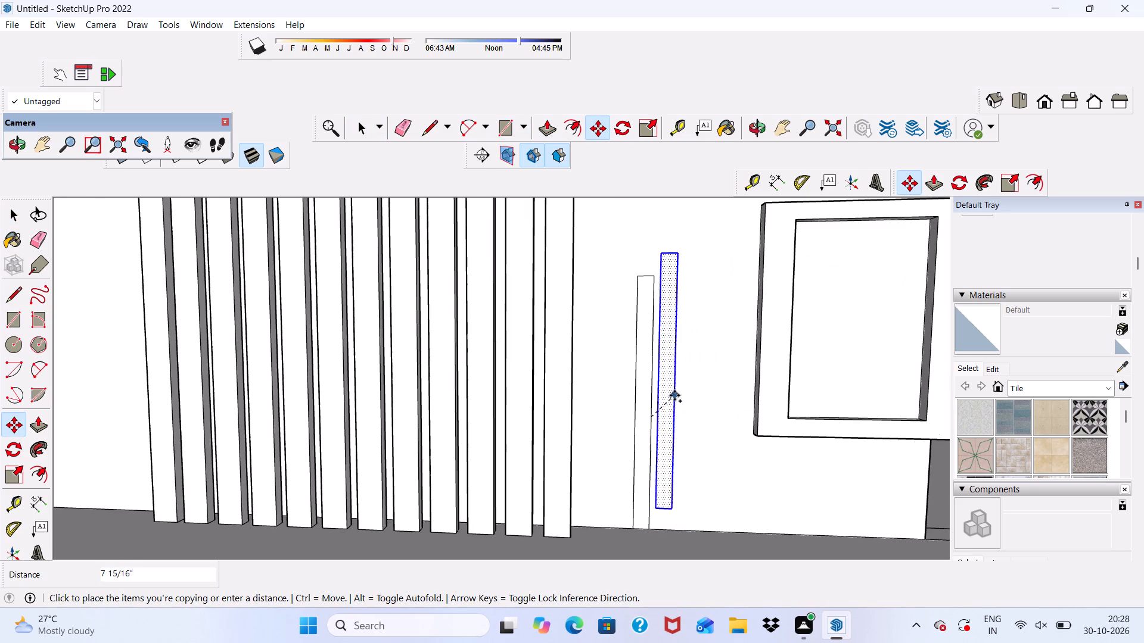
left_click(680, 414)
left_click(672, 419)
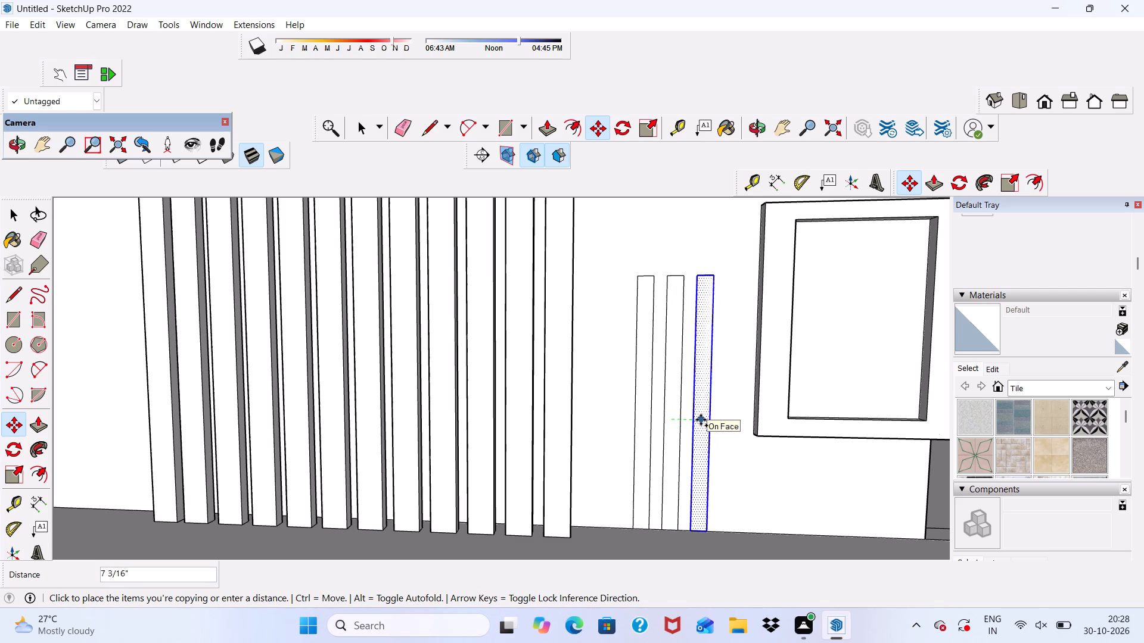
left_click(701, 420)
left_click(701, 419)
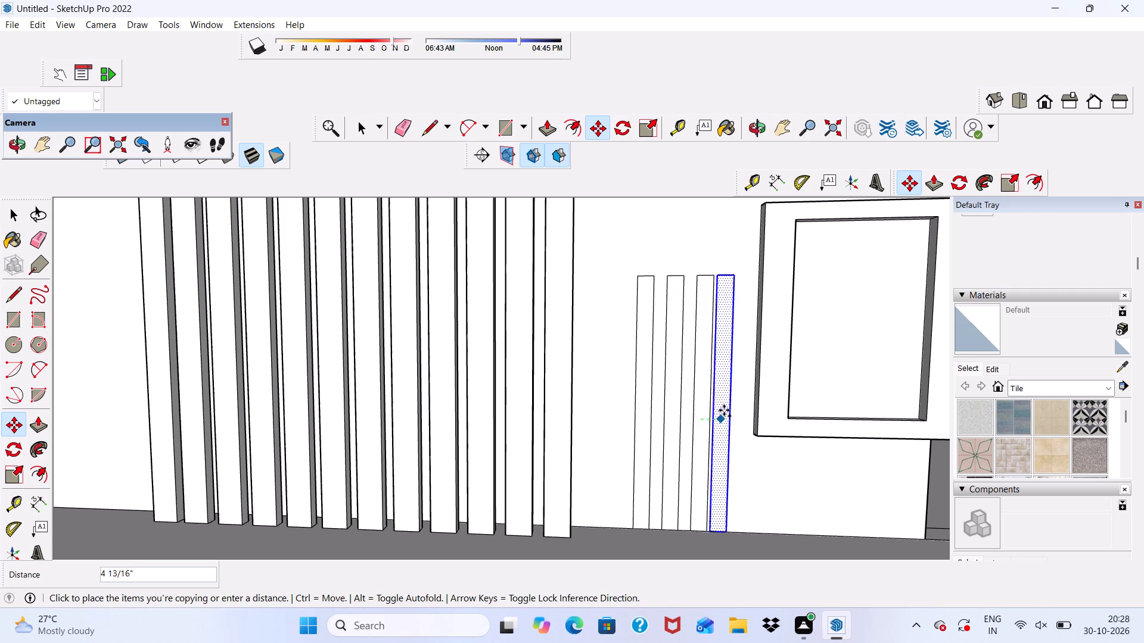
left_click(729, 422)
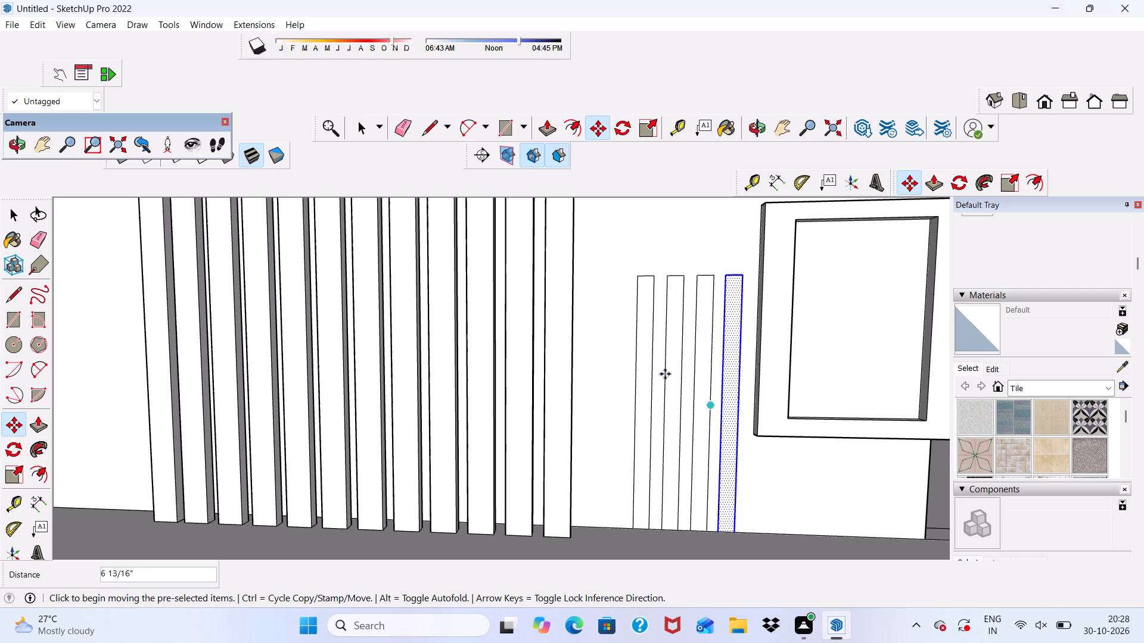
scroll(661, 374, "down", 6)
scroll(778, 416, "down", 4)
key("space")
left_click(703, 505)
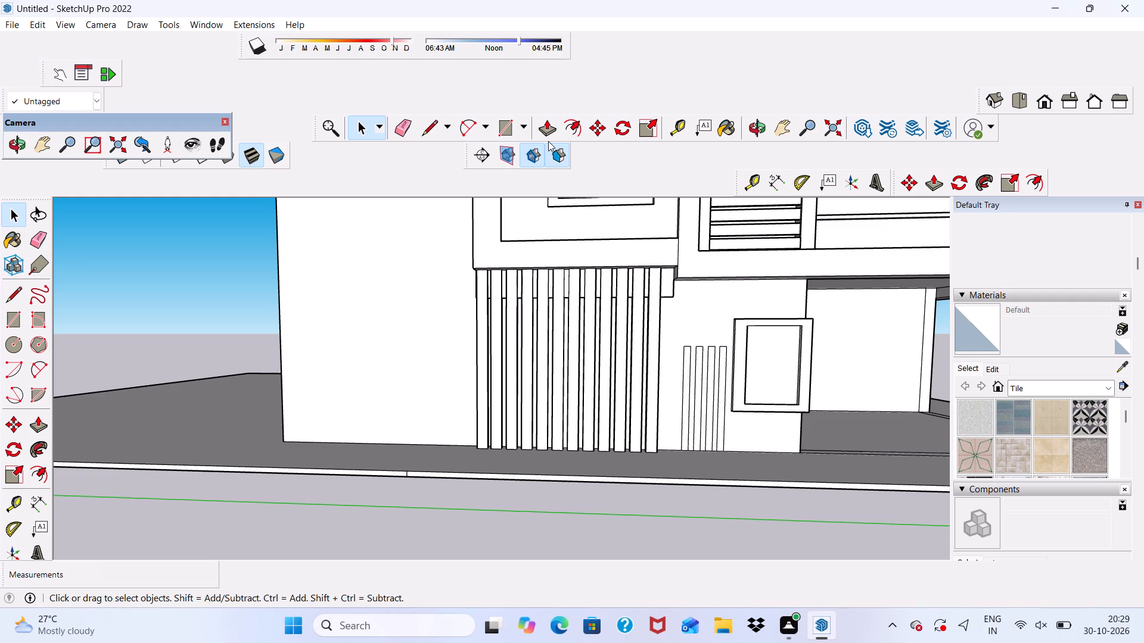
Push/Pull the narrow rectangle nearest the tall fins outward by 3".
scroll(468, 106, "up", 1)
scroll(542, 166, "up", 1)
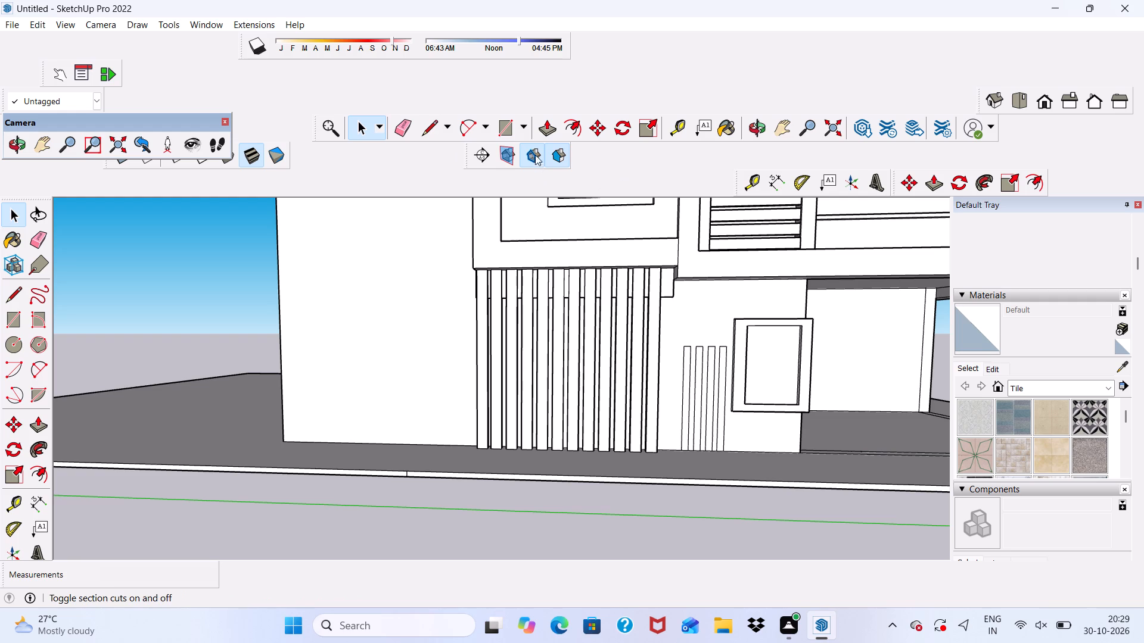
left_click(533, 127)
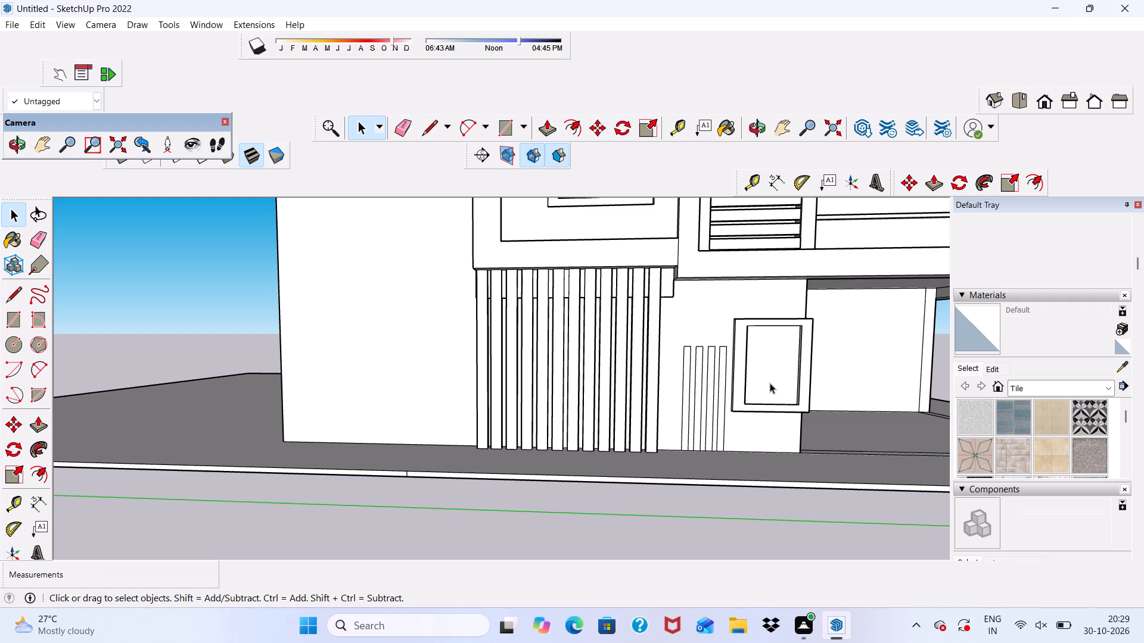
scroll(783, 458, "up", 1)
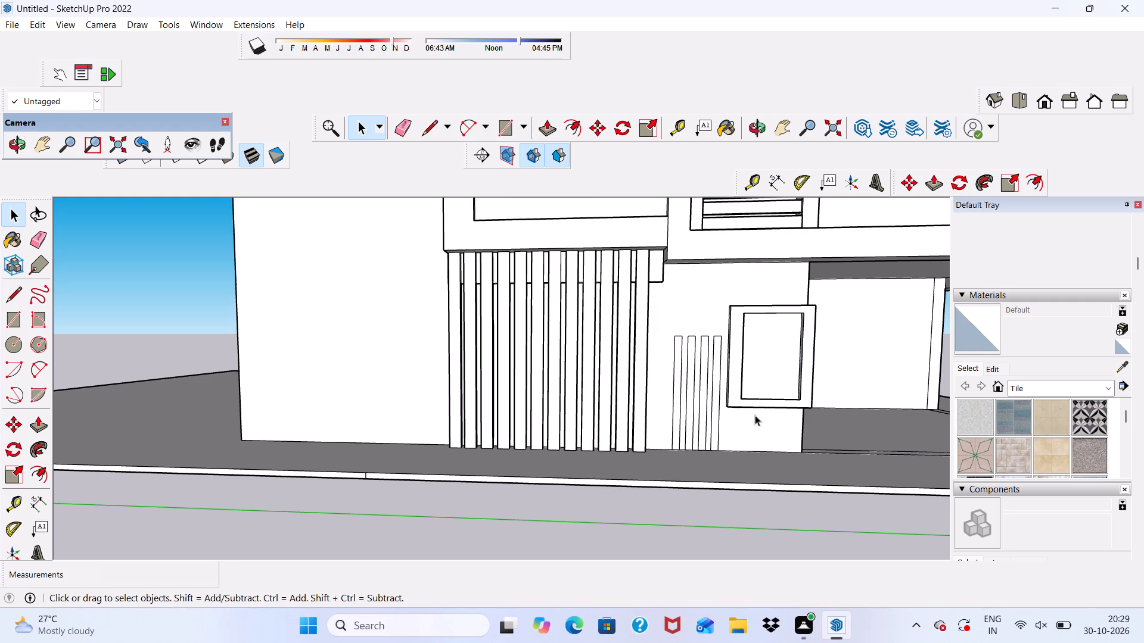
left_click(533, 123)
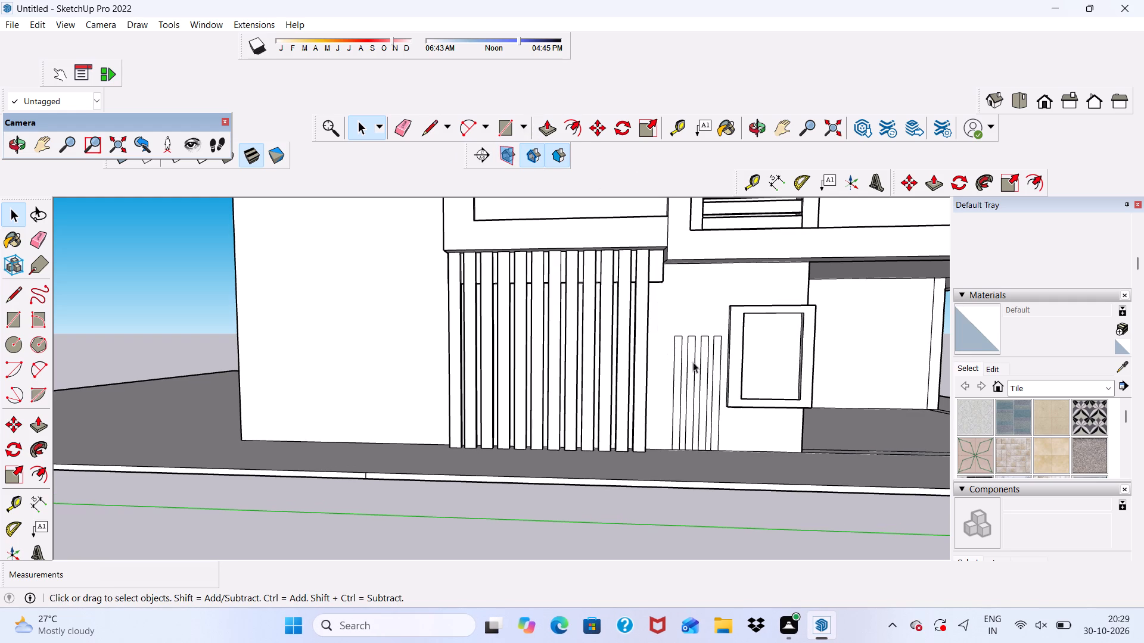
scroll(747, 458, "up", 3)
left_click(543, 129)
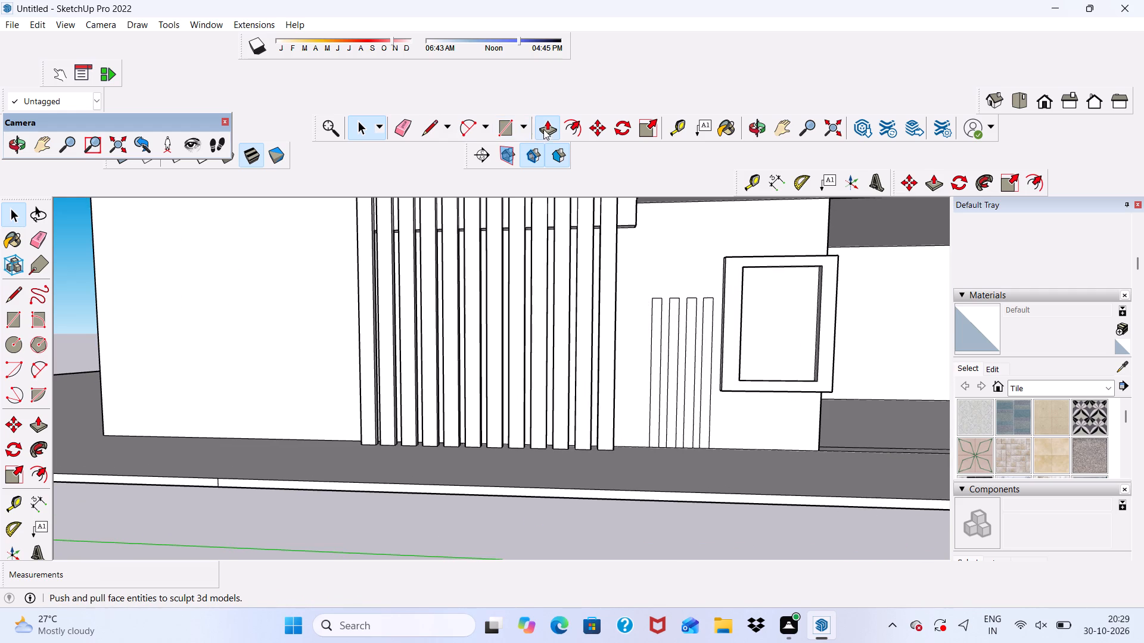
scroll(633, 348, "up", 8)
left_click(665, 324)
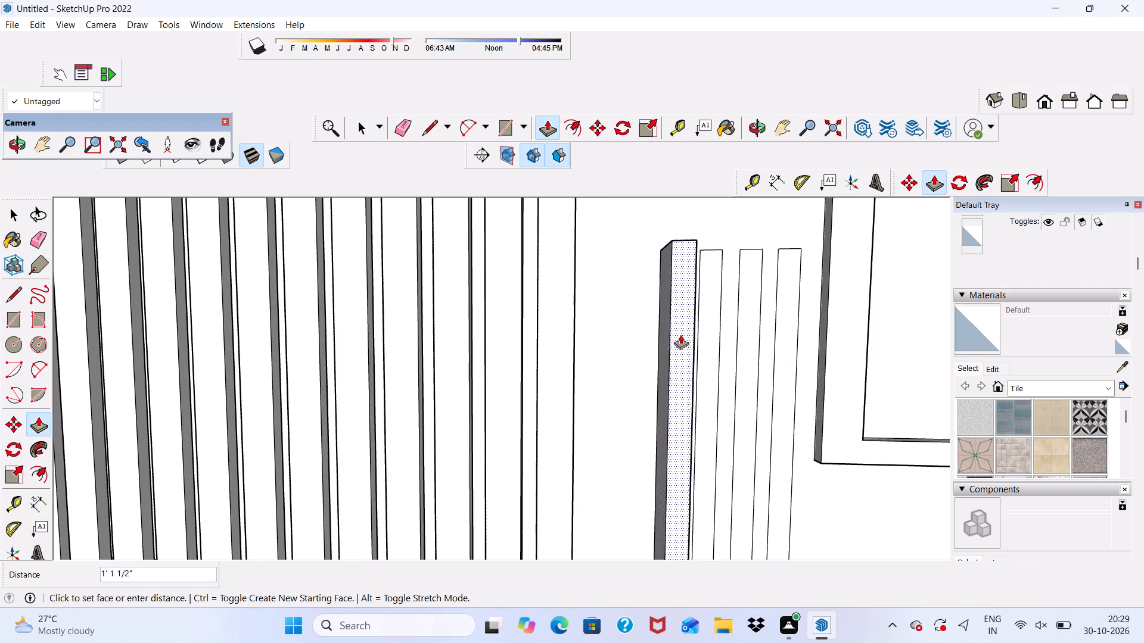
scroll(679, 348, "down", 2)
middle_click_drag(679, 348, 493, 417)
scroll(492, 413, "down", 1)
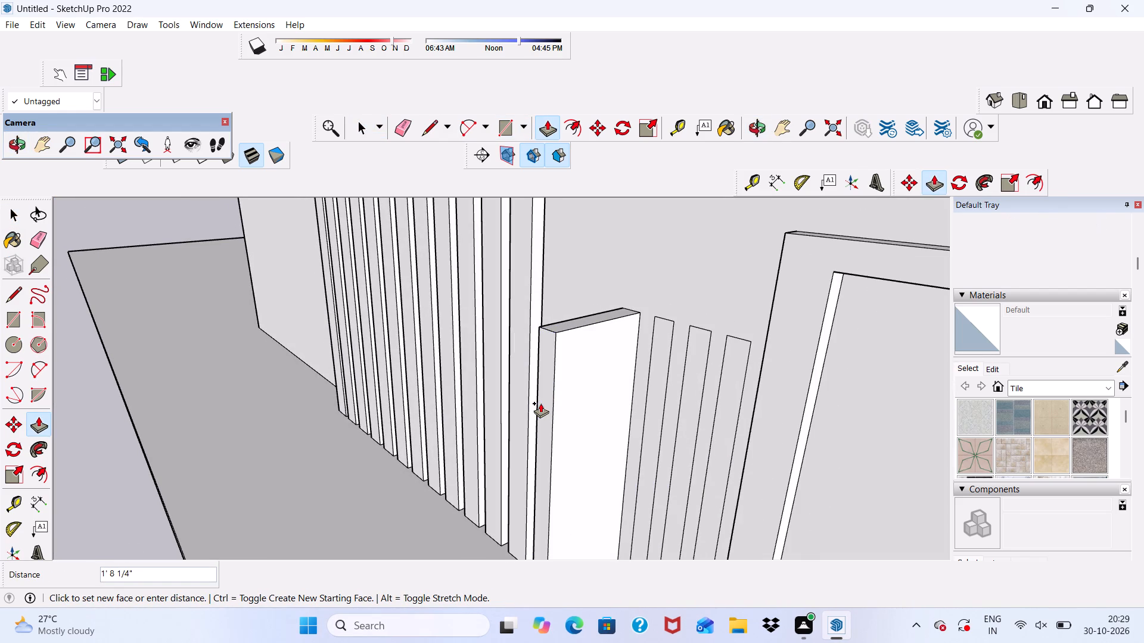
key("3")
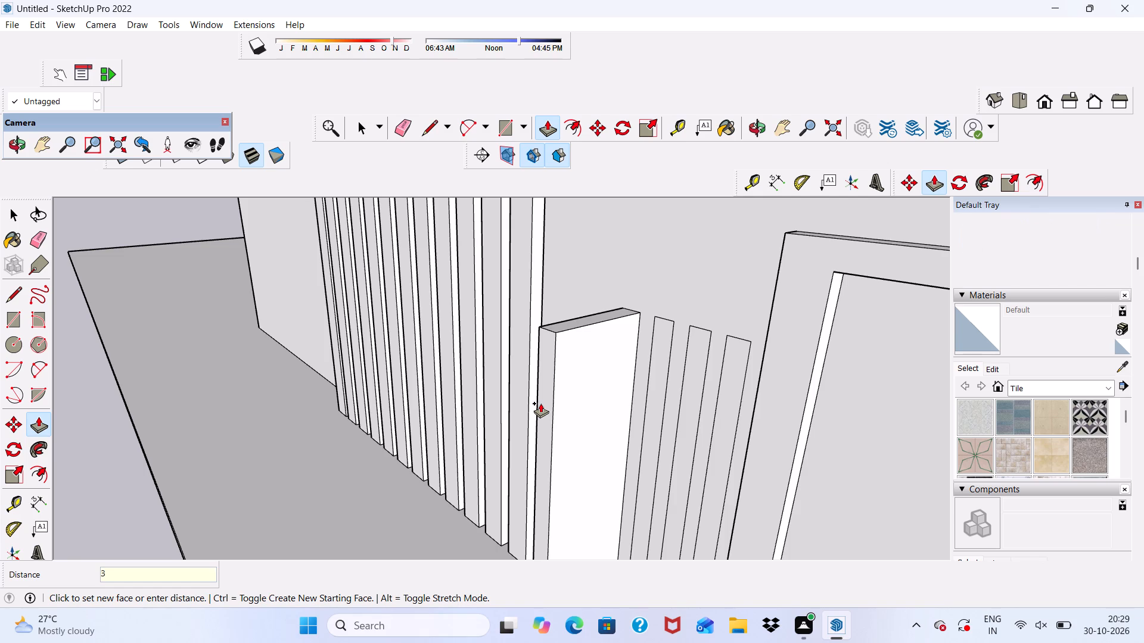
key("shift+quotedbl")
key("Return")
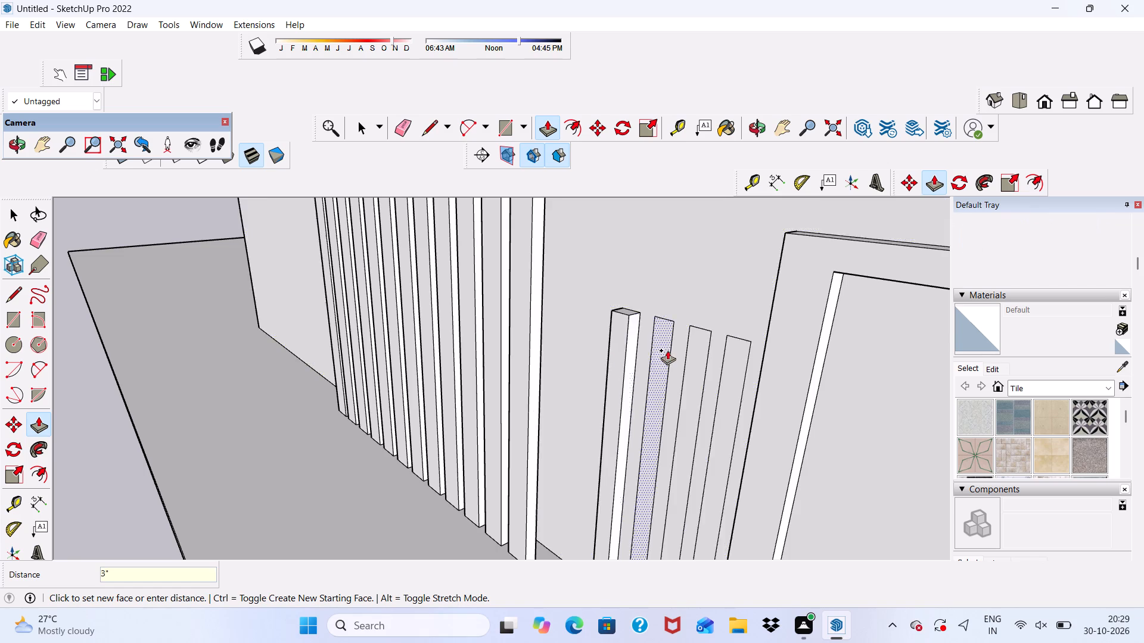
Push/Pull the other three narrow rectangles outward 3" to match the first short fin.
scroll(667, 350, "up", 4)
left_click(648, 348)
scroll(603, 325, "up", 4)
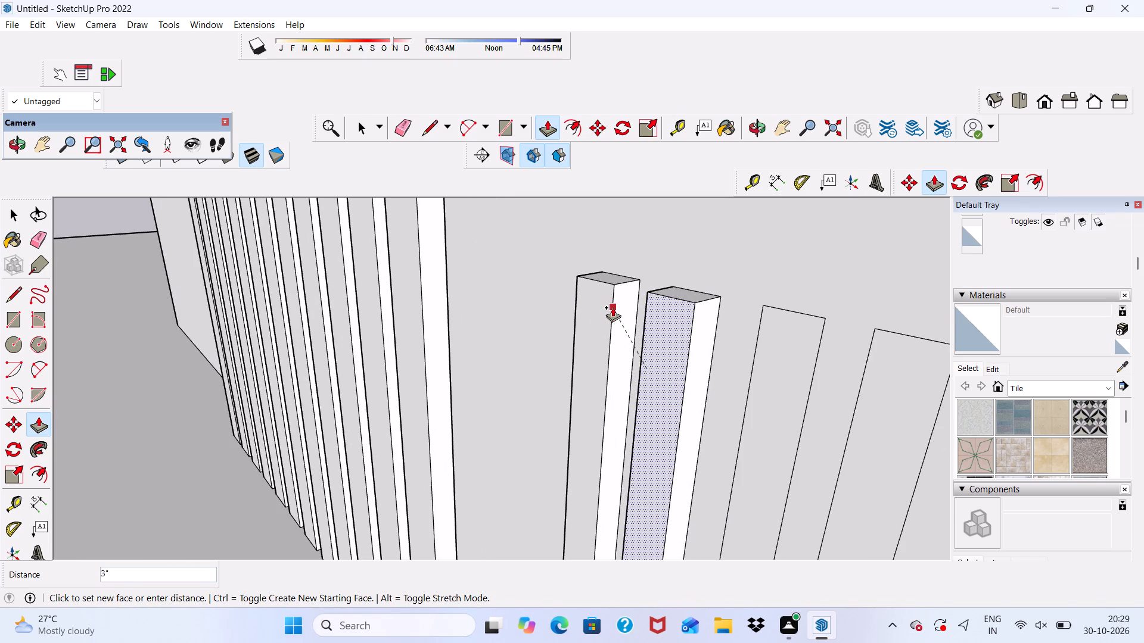
left_click(613, 307)
left_click(788, 408)
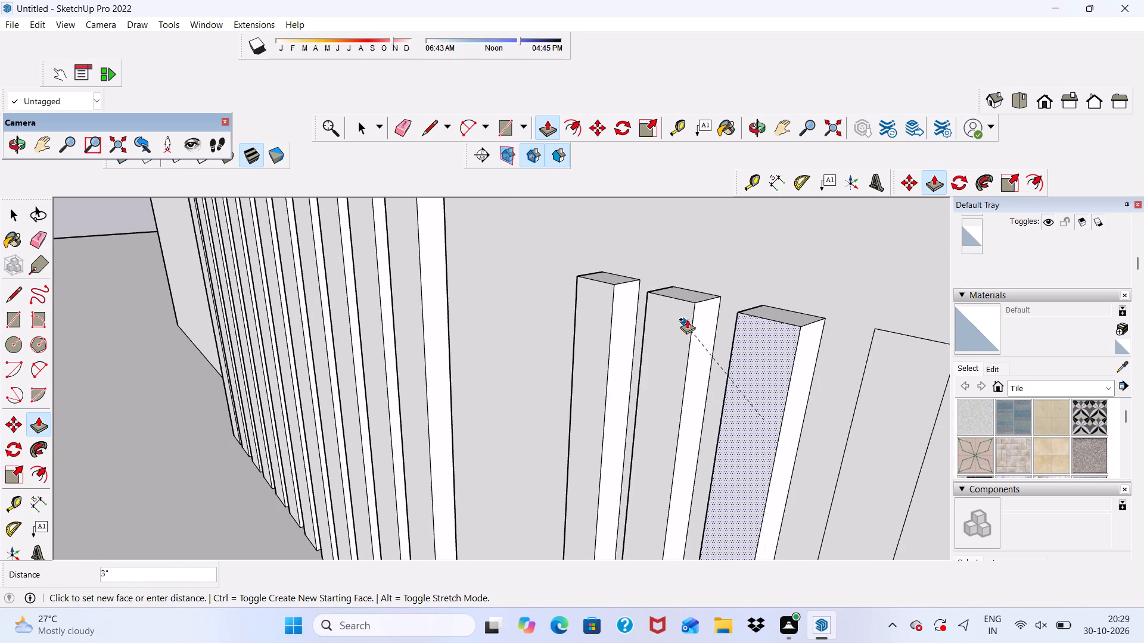
left_click(691, 317)
scroll(735, 357, "down", 6)
left_click(841, 423)
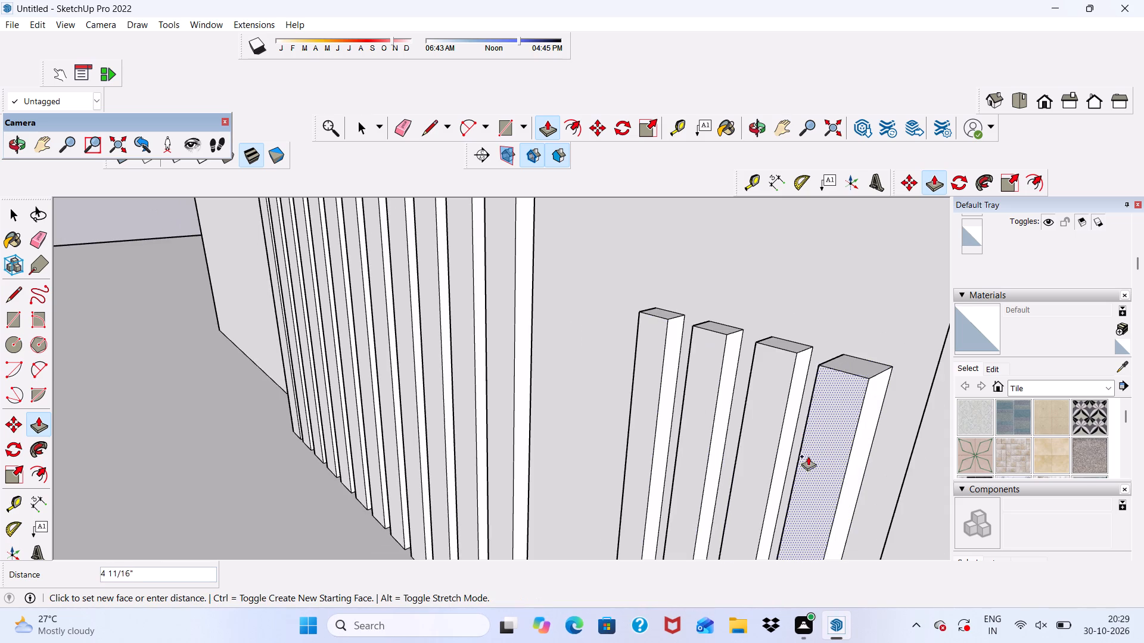
left_click(790, 388)
scroll(692, 369, "down", 7)
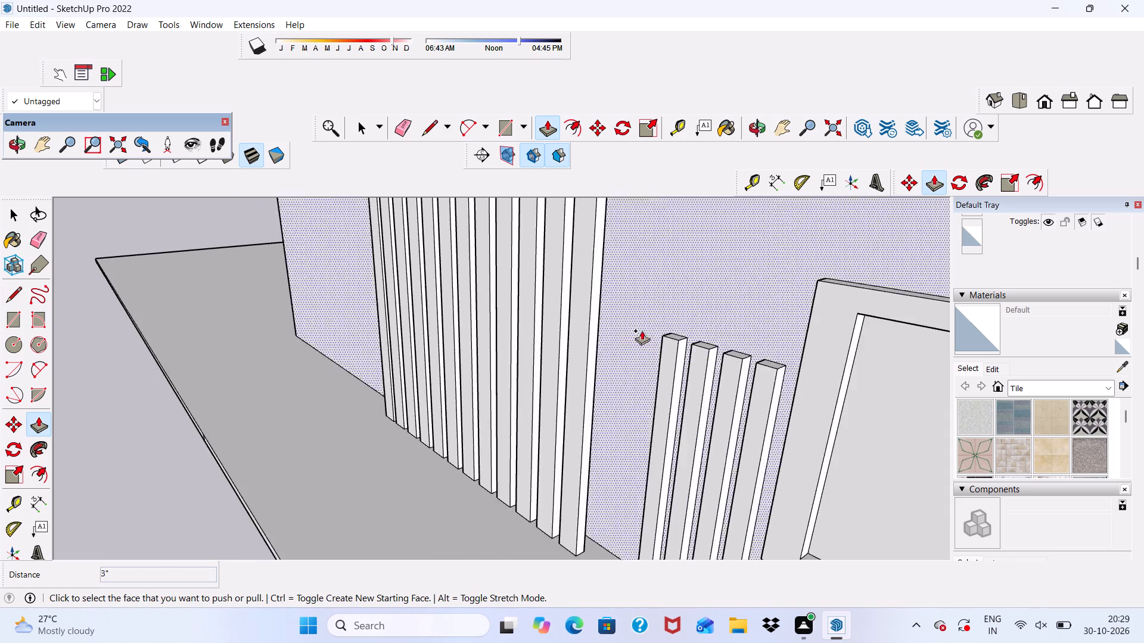
Review the new short fins beside the window frame and the whole house from several sides.
scroll(642, 330, "down", 6)
scroll(633, 422, "up", 1)
middle_click_drag(633, 422, 736, 379)
scroll(739, 380, "up", 1)
scroll(692, 387, "down", 8)
middle_click_drag(635, 437, 842, 436)
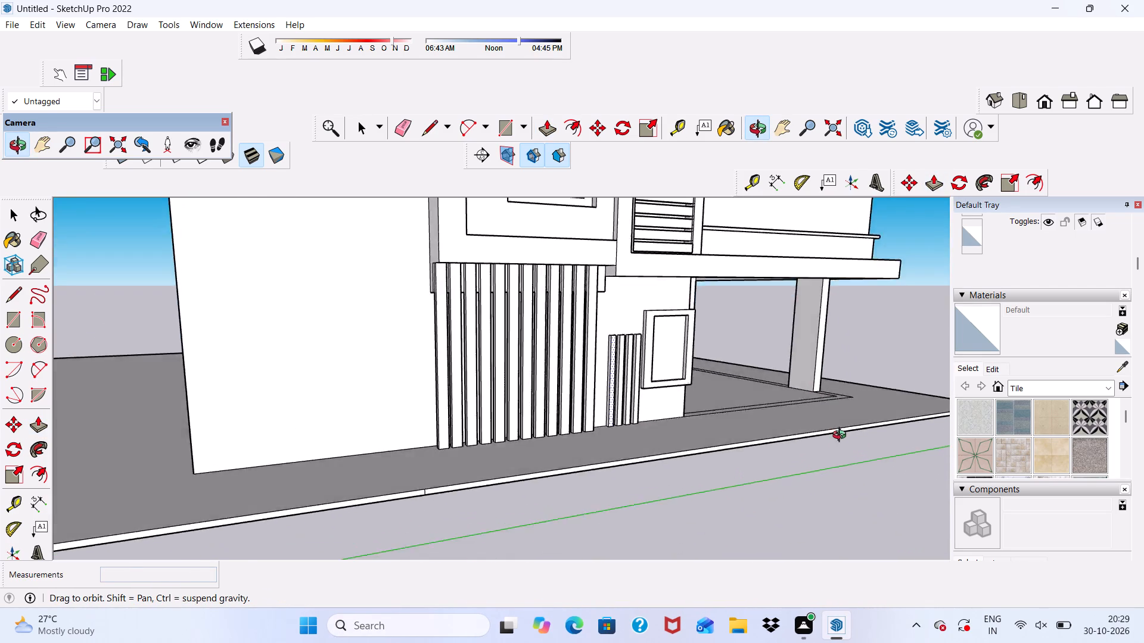
middle_click_drag(842, 436, 553, 489)
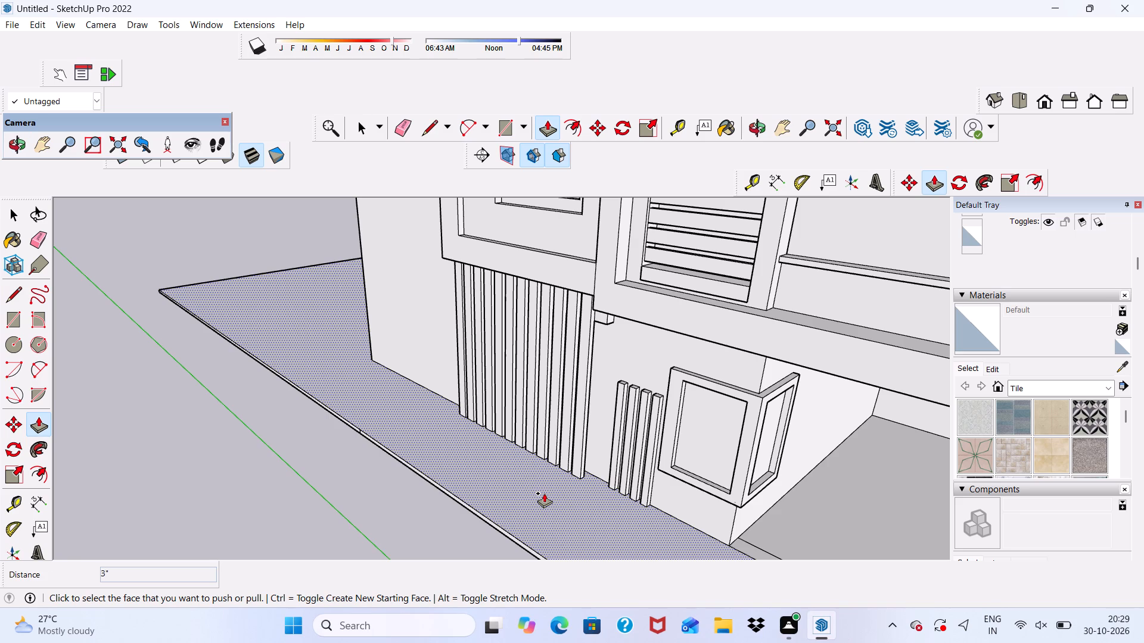
key("space")
scroll(682, 415, "down", 16)
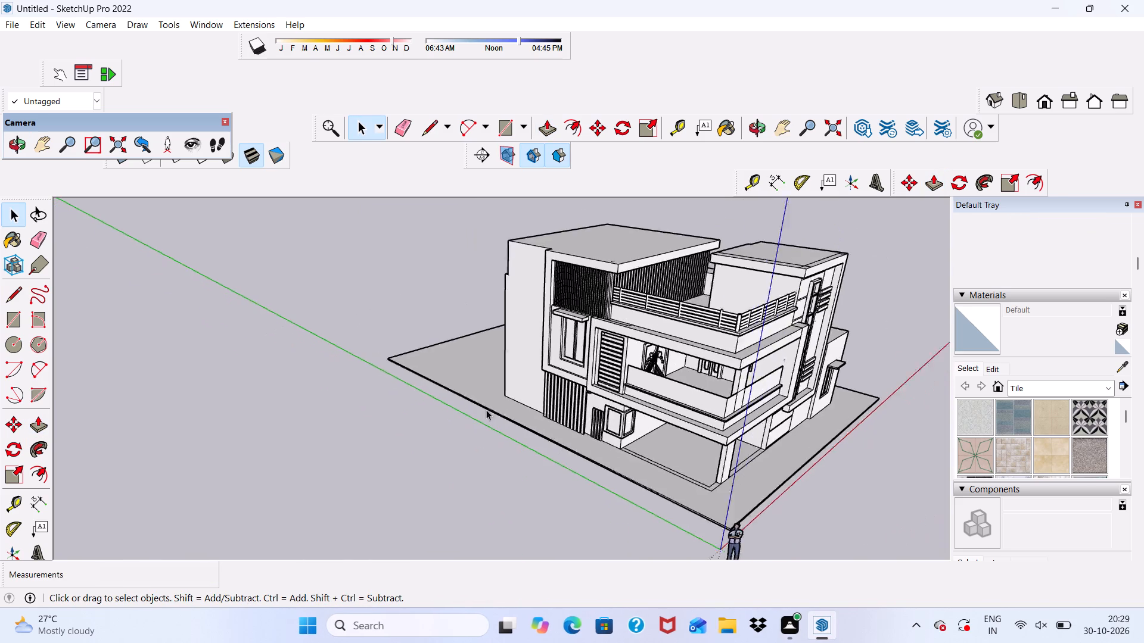
scroll(486, 410, "down", 2)
scroll(652, 401, "up", 10)
middle_click_drag(647, 411, 385, 360)
scroll(385, 357, "up", 1)
scroll(427, 279, "down", 6)
scroll(449, 387, "up", 9)
scroll(416, 428, "down", 12)
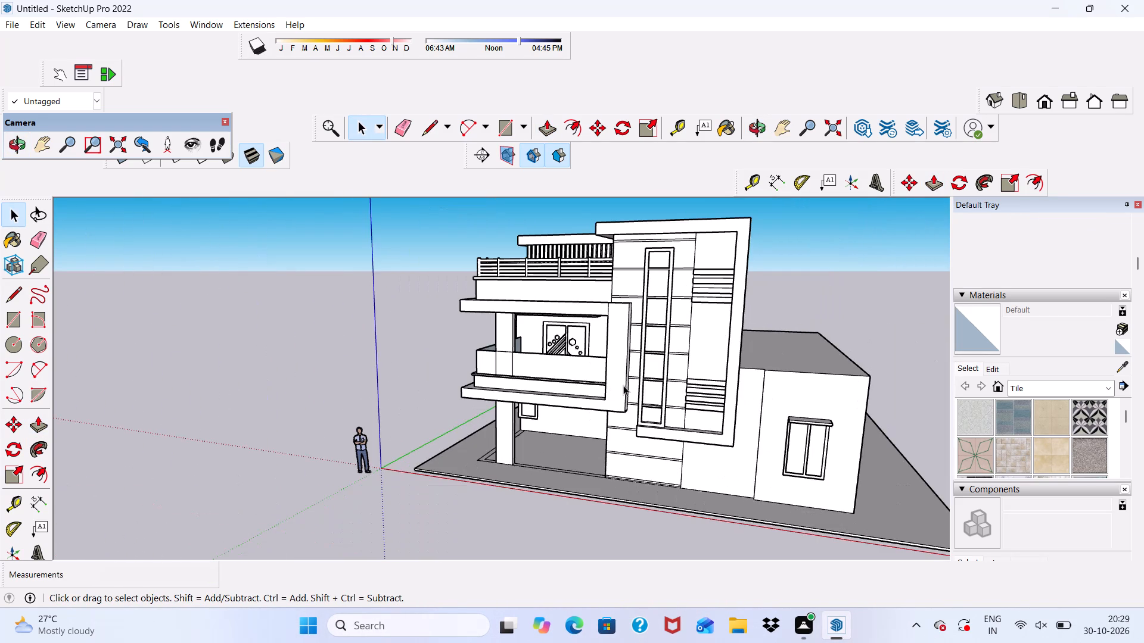
Examine the house exterior from the front and both sides, including the balcony, porch, fins and blank end wall.
scroll(531, 324, "up", 3)
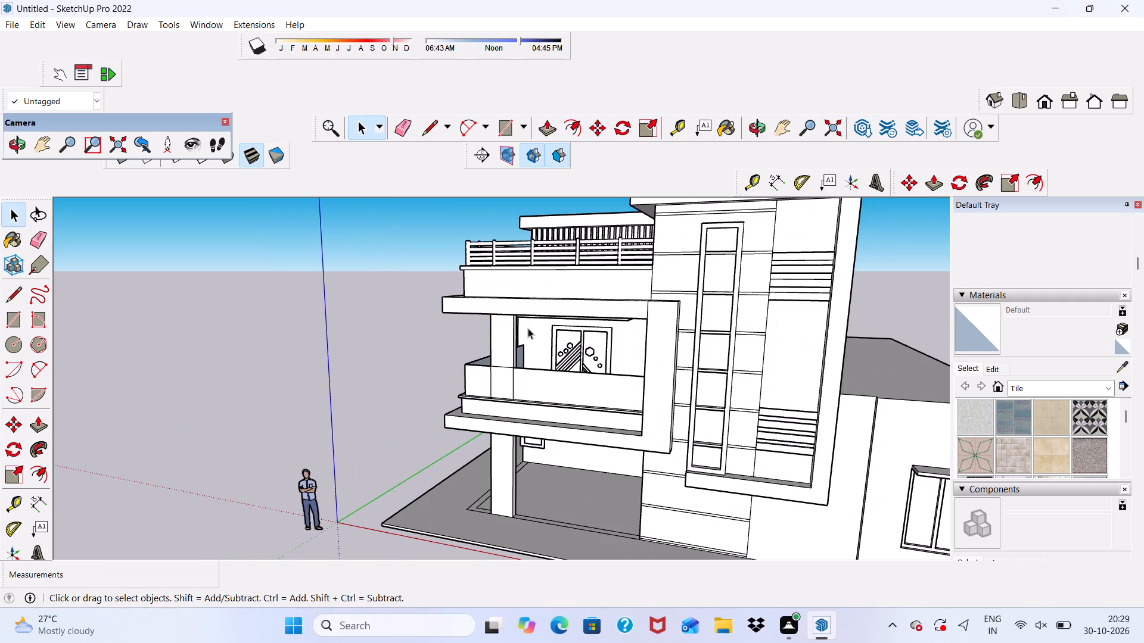
middle_click_drag(568, 327, 781, 324)
scroll(781, 324, "up", 1)
scroll(650, 304, "down", 5)
scroll(638, 391, "up", 6)
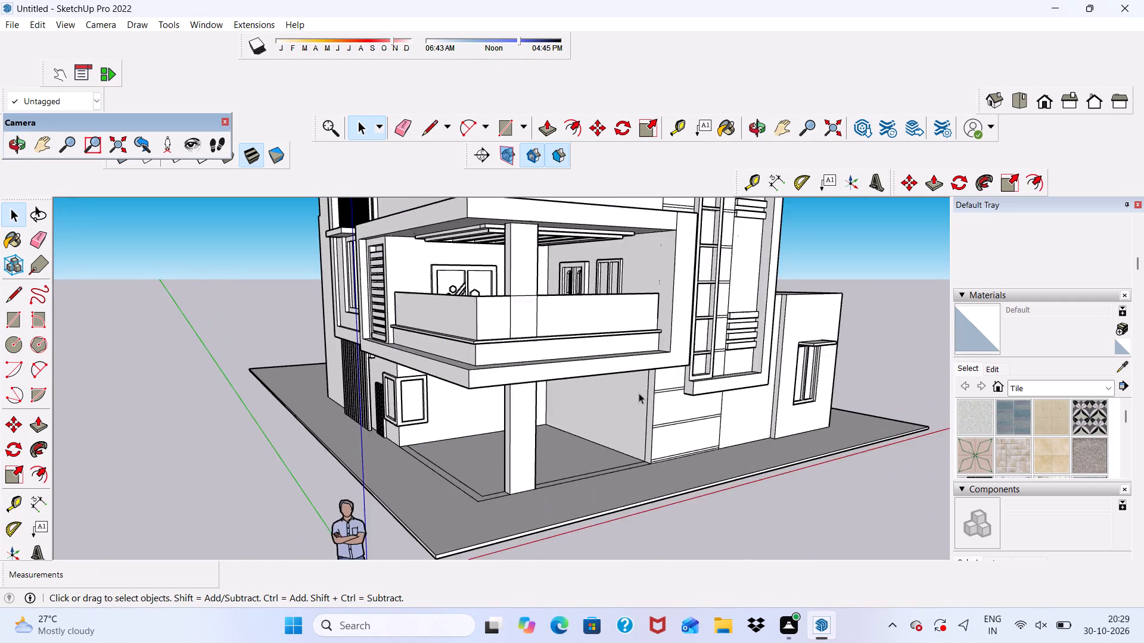
scroll(639, 393, "down", 8)
scroll(670, 386, "up", 5)
scroll(670, 386, "down", 4)
scroll(678, 431, "up", 2)
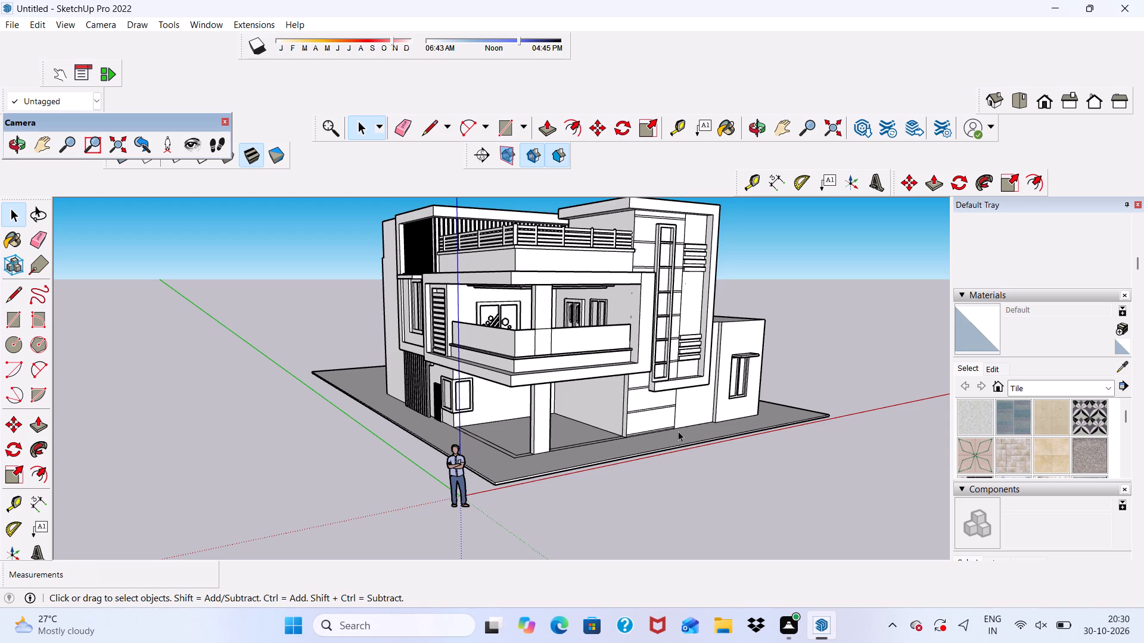
scroll(595, 578, "down", 2)
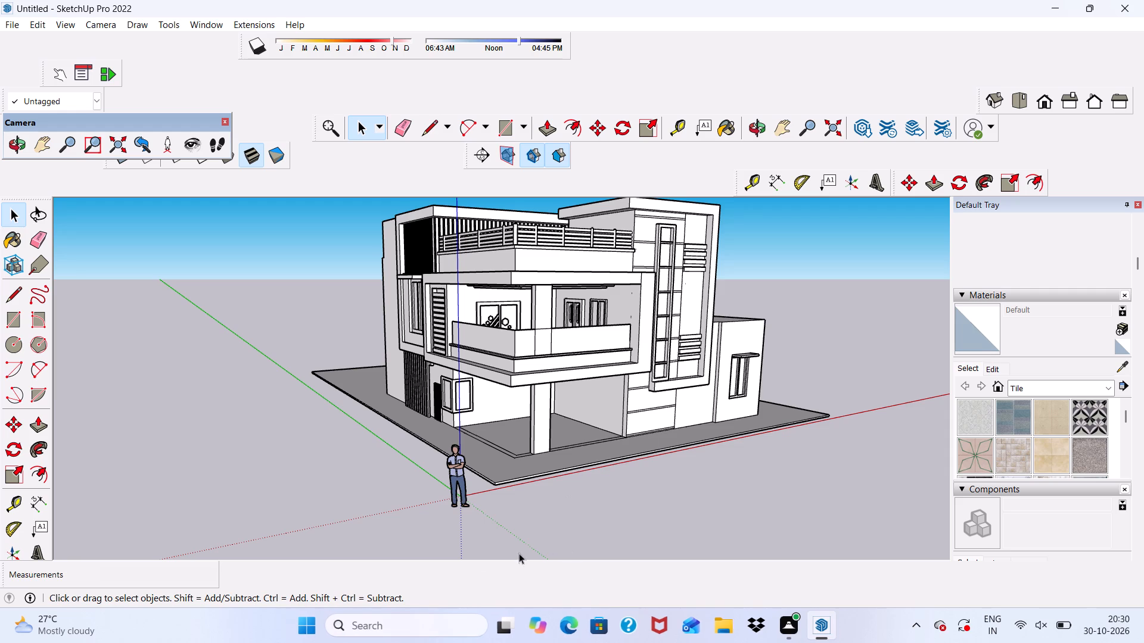
scroll(598, 436, "up", 4)
scroll(593, 451, "down", 1)
middle_click_drag(593, 451, 537, 404)
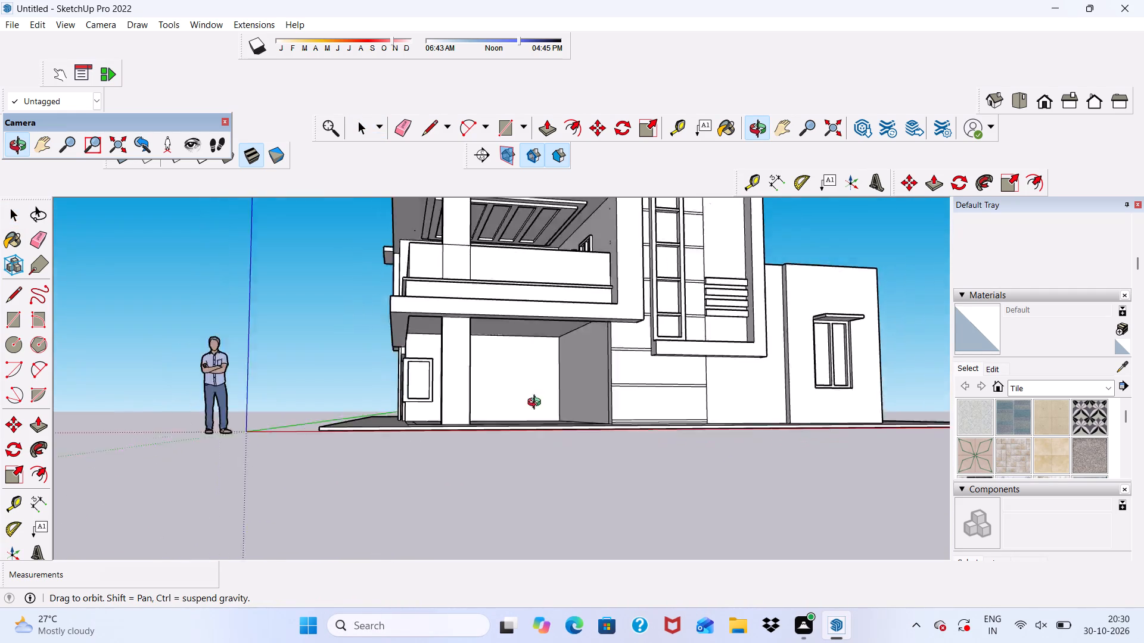
middle_click_drag(537, 404, 599, 447)
scroll(506, 413, "up", 4)
scroll(504, 411, "down", 6)
middle_click_drag(502, 411, 501, 411)
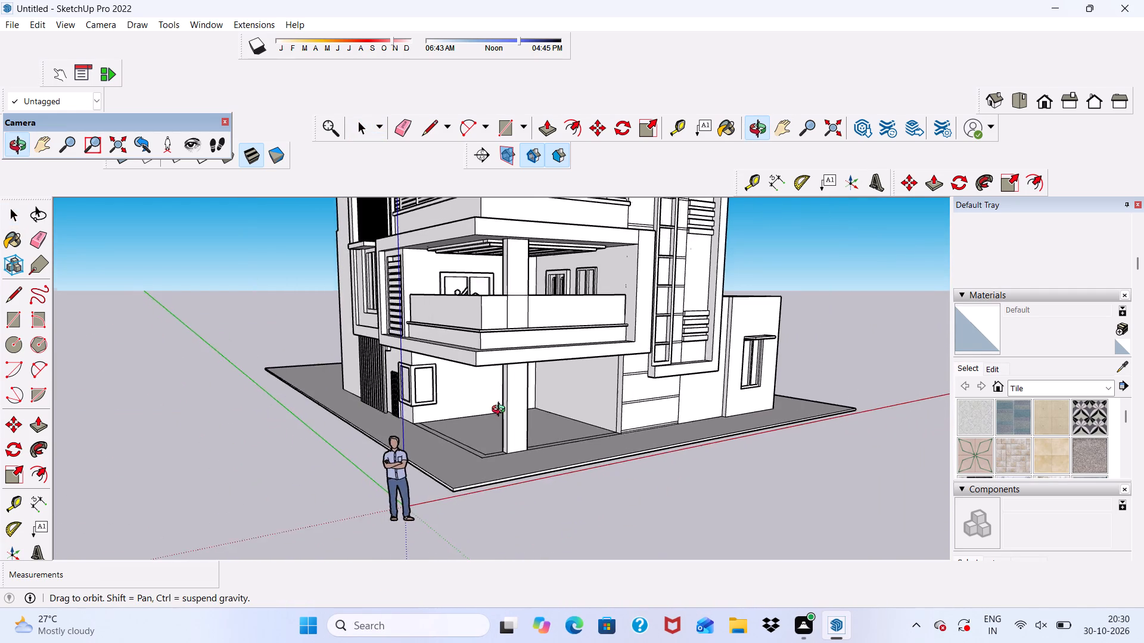
middle_click_drag(501, 411, 617, 436)
scroll(617, 436, "up", 1)
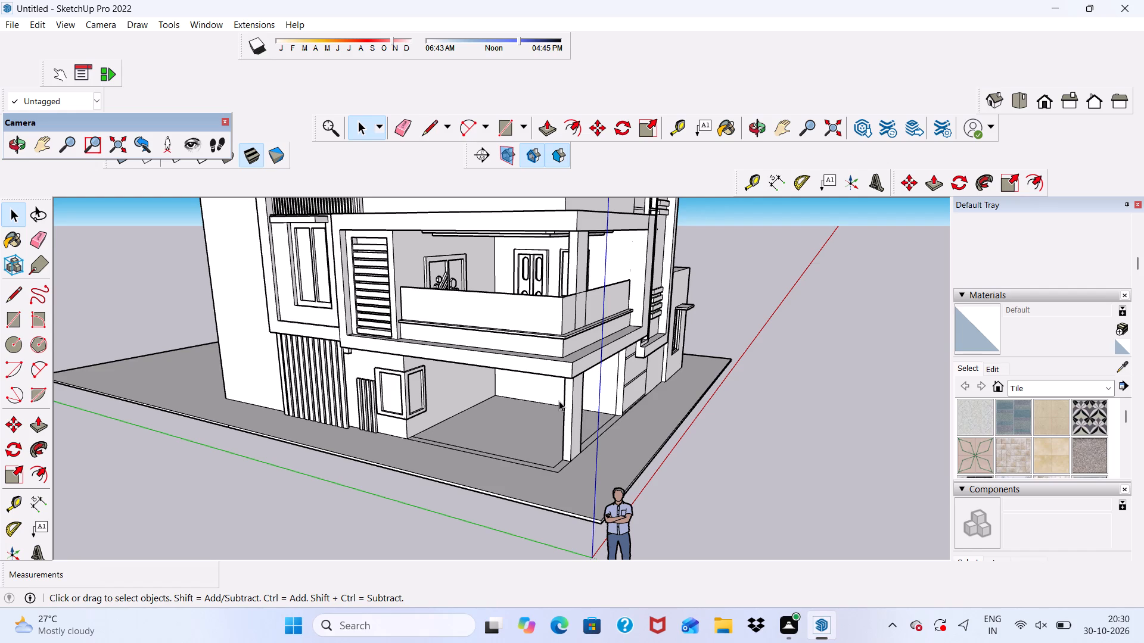
scroll(542, 410, "up", 7)
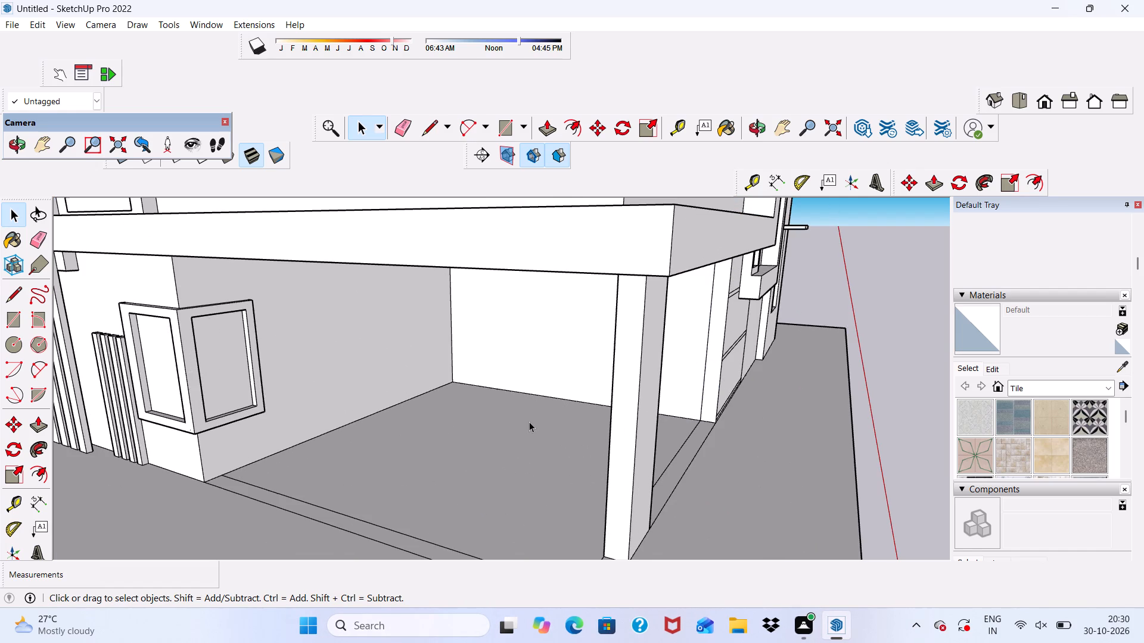
scroll(529, 422, "down", 5)
middle_click_drag(534, 439, 614, 433)
scroll(534, 439, "up", 1)
scroll(614, 433, "up", 1)
scroll(614, 433, "down", 3)
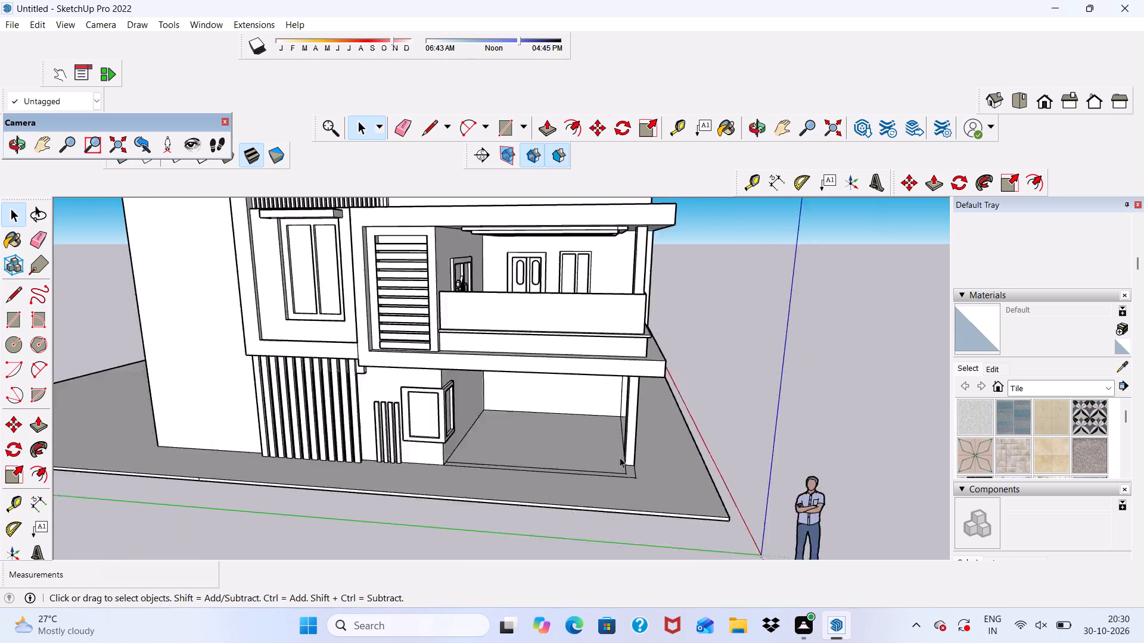
scroll(620, 457, "down", 9)
middle_click_drag(486, 444, 484, 418)
scroll(484, 418, "up", 5)
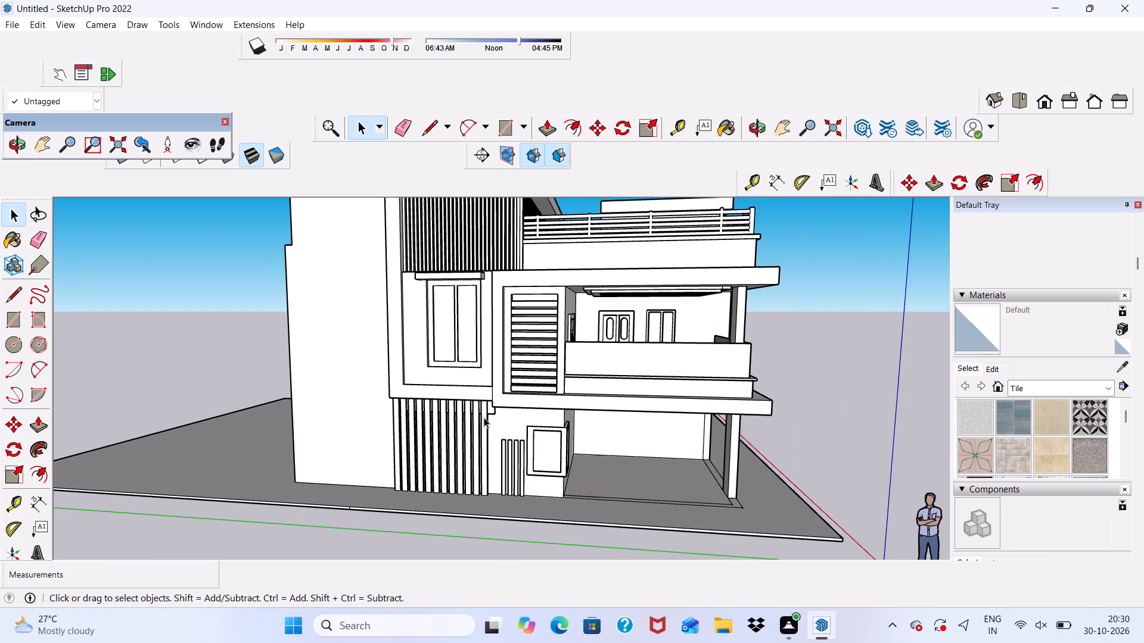
scroll(562, 482, "down", 7)
scroll(564, 491, "up", 1)
middle_click_drag(545, 496, 589, 495)
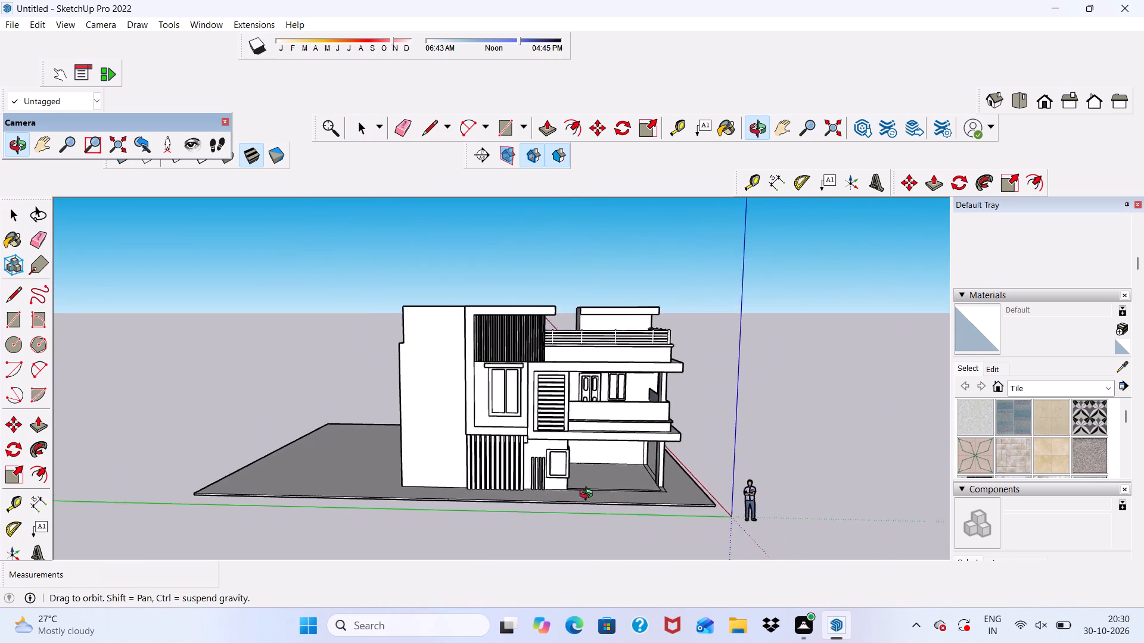
middle_click_drag(589, 495, 754, 507)
scroll(425, 531, "up", 5)
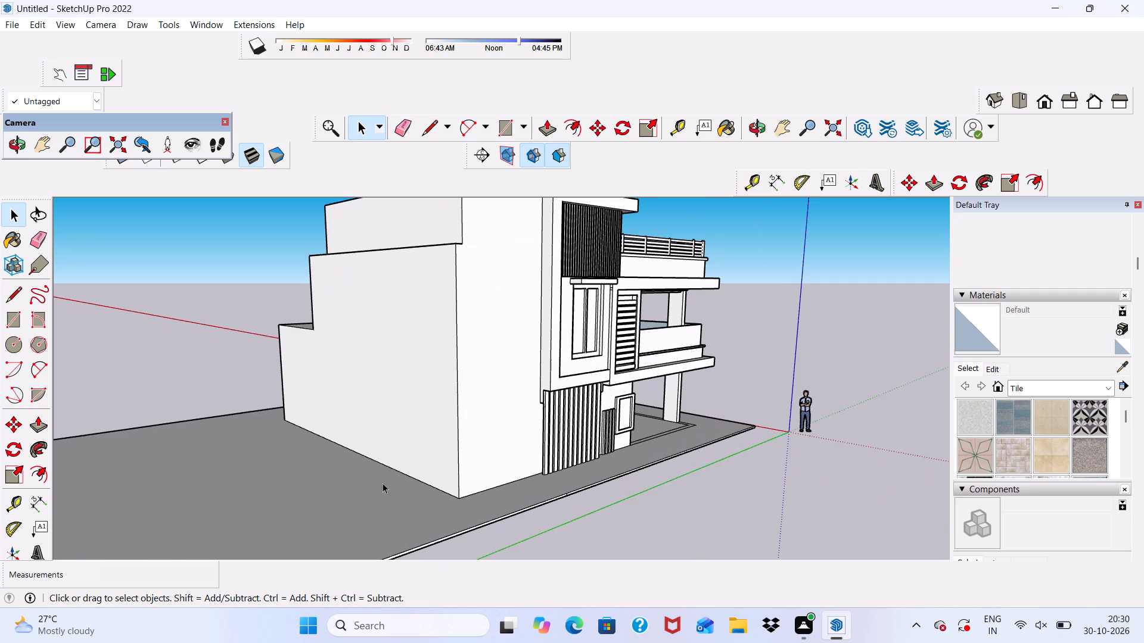
middle_click_drag(516, 404, 437, 454)
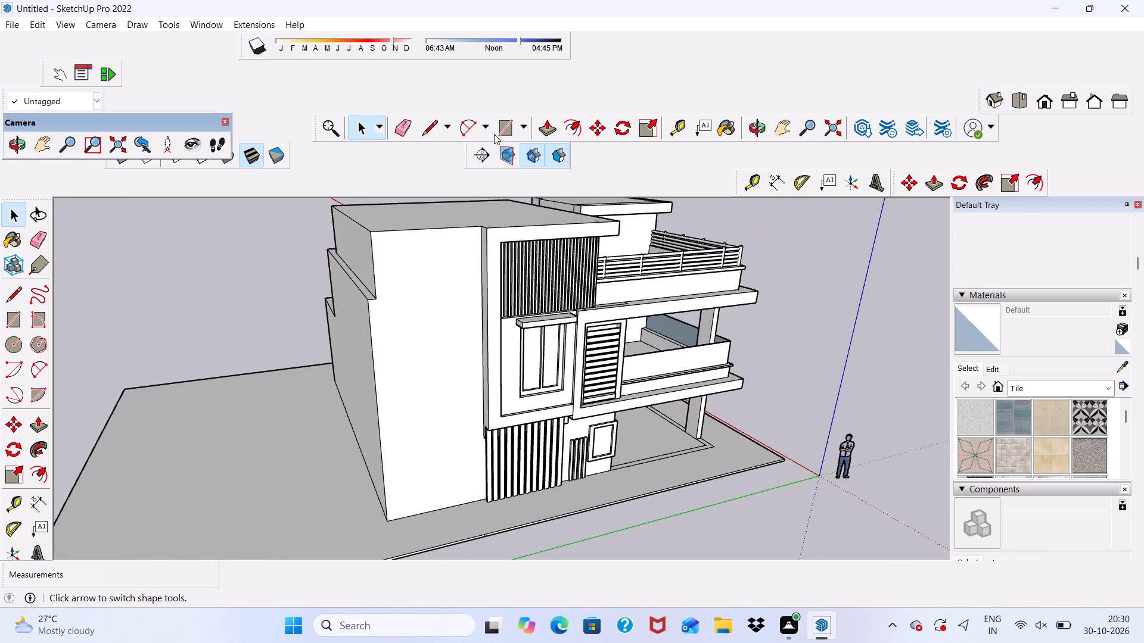
Draw a full-height rectangle, 30' by about 10' 3", over the blank wall beside the fins, from its upper corner to the opposite base corner.
left_click(500, 128)
scroll(480, 260, "up", 7)
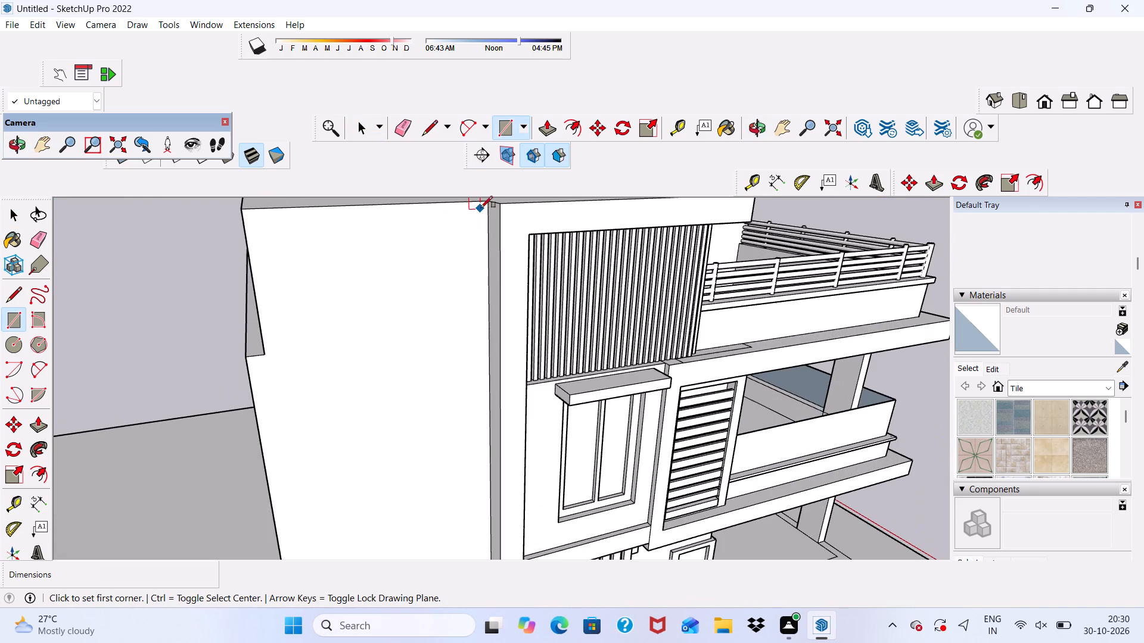
left_click(484, 207)
scroll(360, 265, "down", 9)
scroll(279, 393, "up", 5)
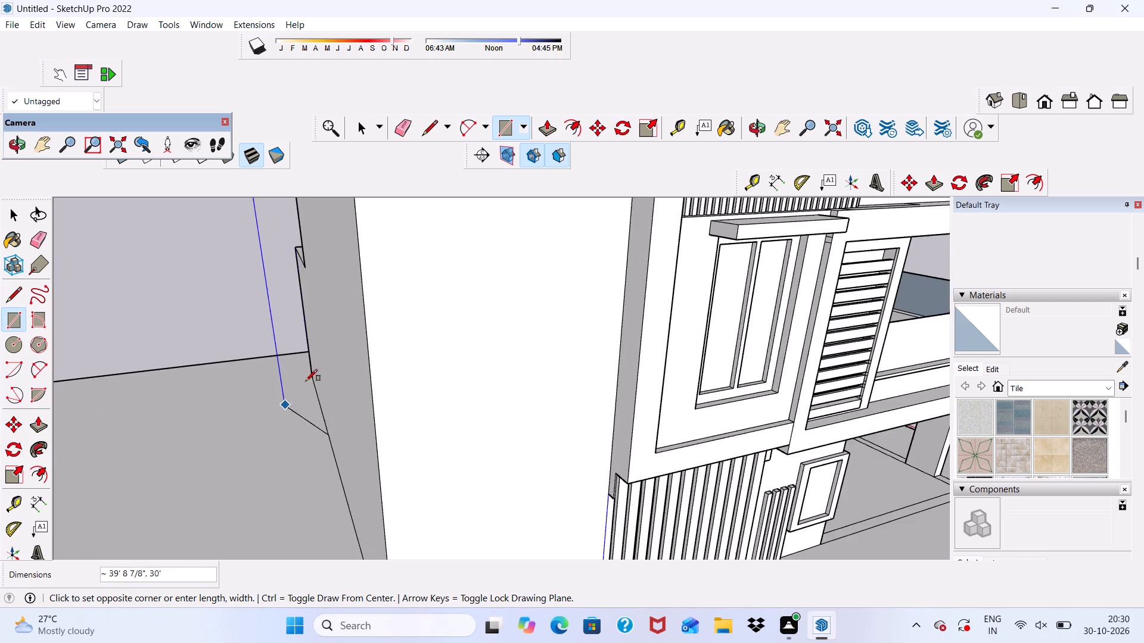
scroll(369, 312, "down", 9)
scroll(400, 369, "down", 2)
scroll(393, 437, "up", 4)
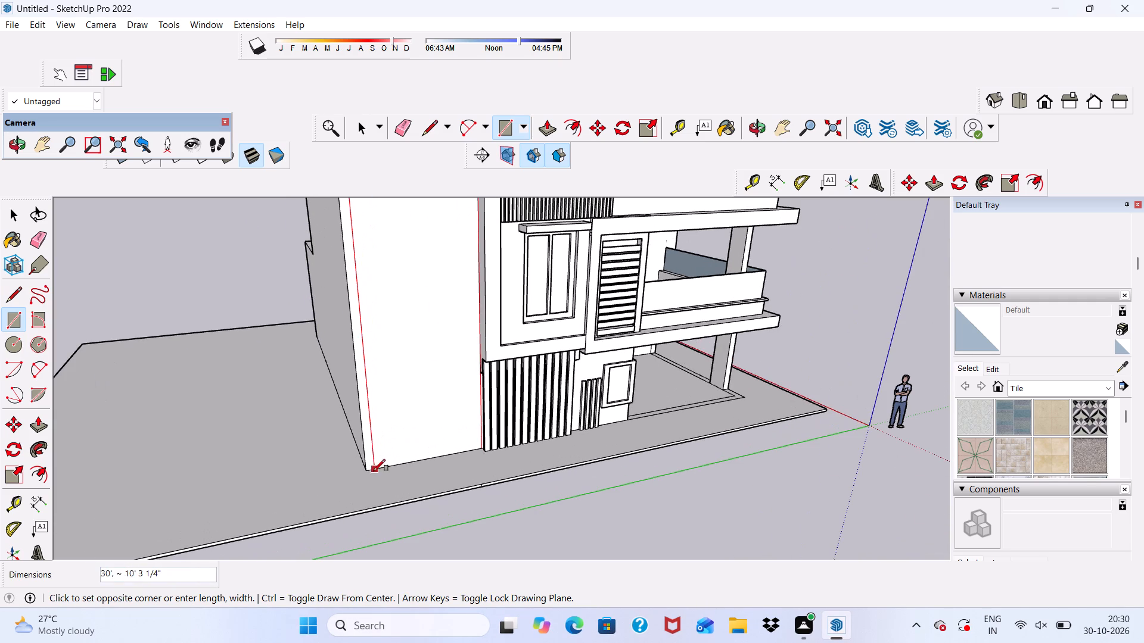
left_click(371, 471)
Push/Pull the recessed upper side wall outward 9", flush with the wall below it.
scroll(371, 458, "down", 5)
middle_click_drag(368, 457, 461, 442)
scroll(381, 285, "up", 6)
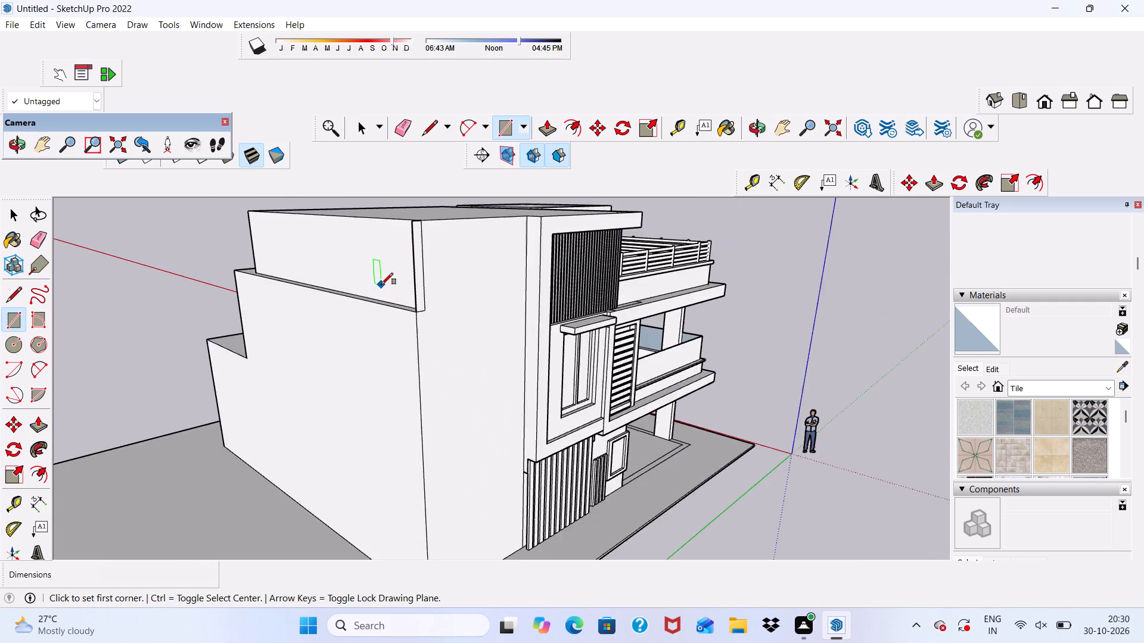
scroll(388, 283, "up", 4)
left_click(542, 120)
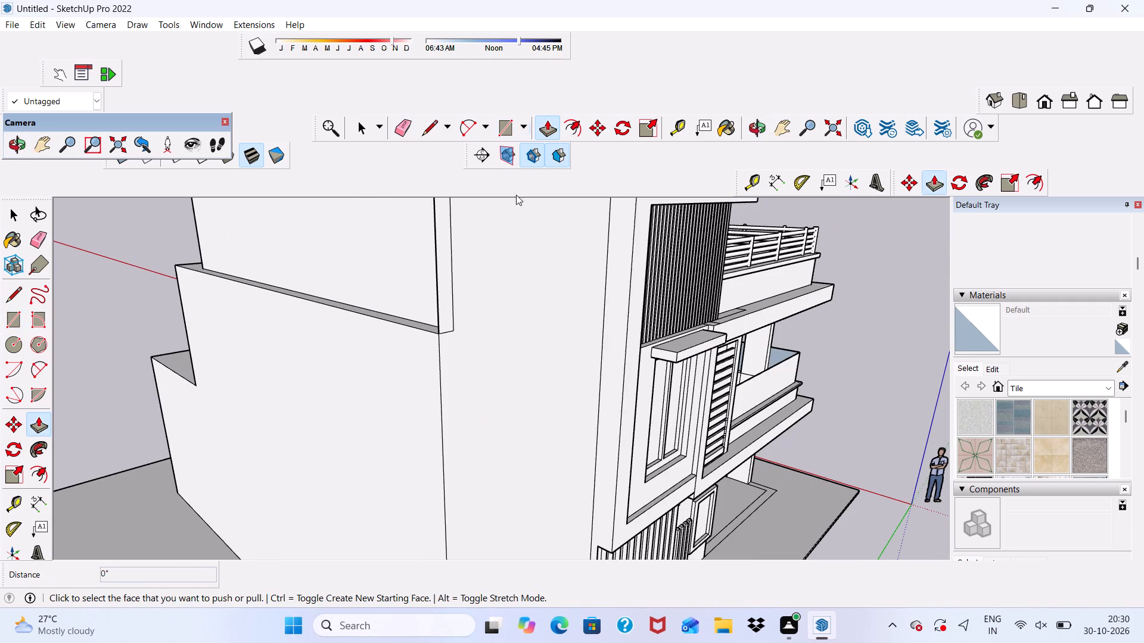
left_click(390, 254)
left_click(410, 336)
Review the extended wall and the blank full-height face beside the fins from several angles.
scroll(405, 344, "down", 6)
middle_click_drag(462, 415, 465, 415)
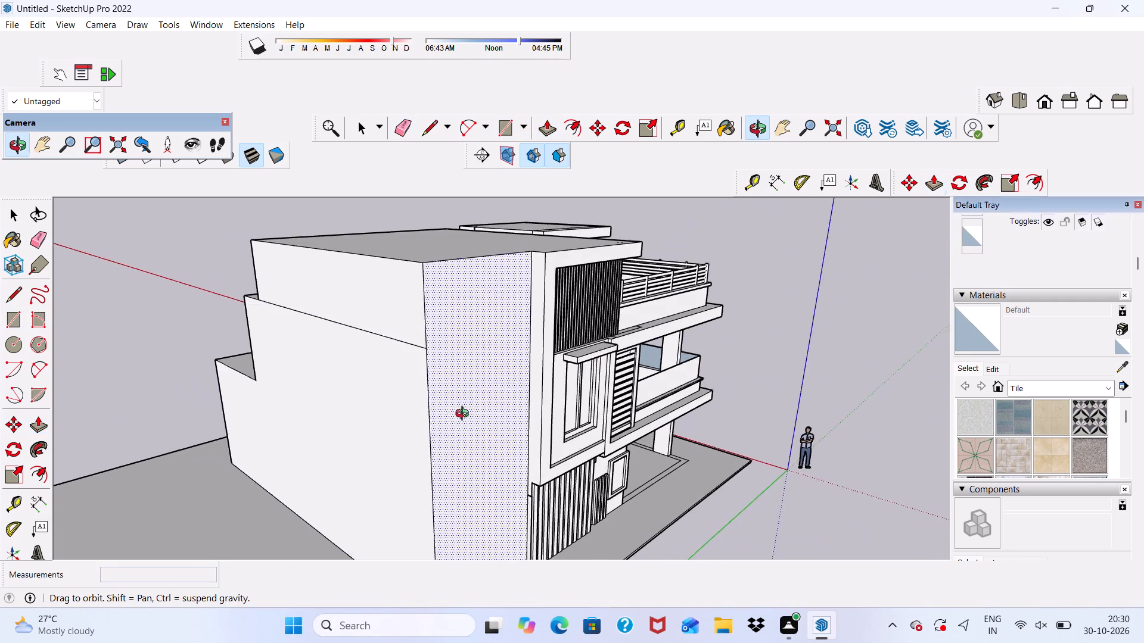
middle_click_drag(465, 415, 358, 391)
scroll(363, 371, "up", 1)
scroll(383, 348, "down", 3)
middle_click_drag(396, 357, 388, 344)
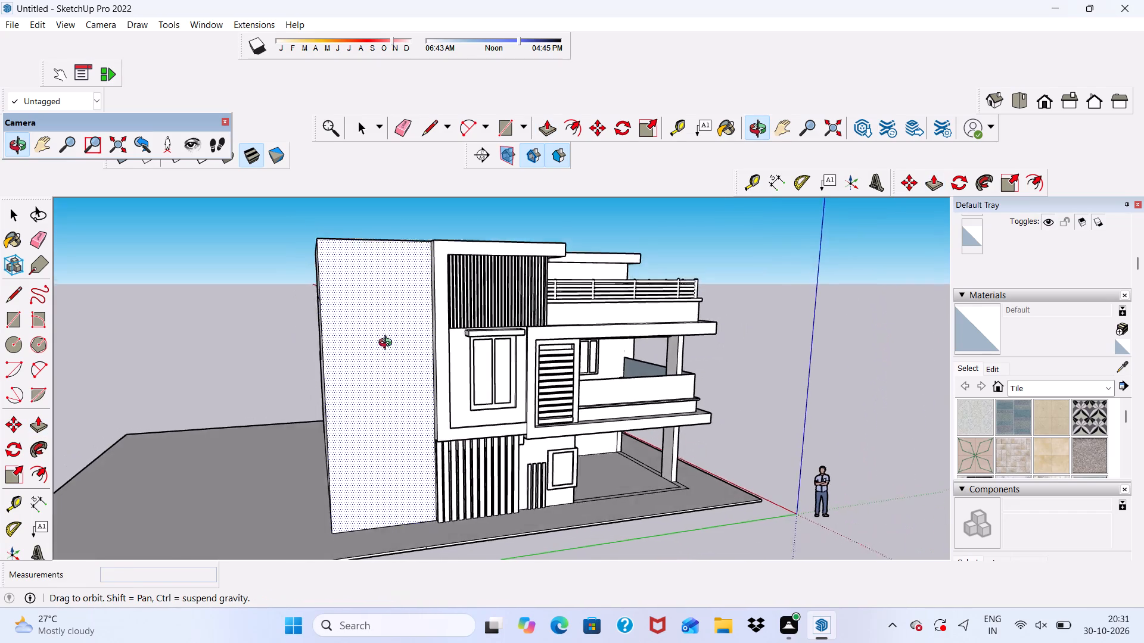
middle_click_drag(388, 344, 343, 348)
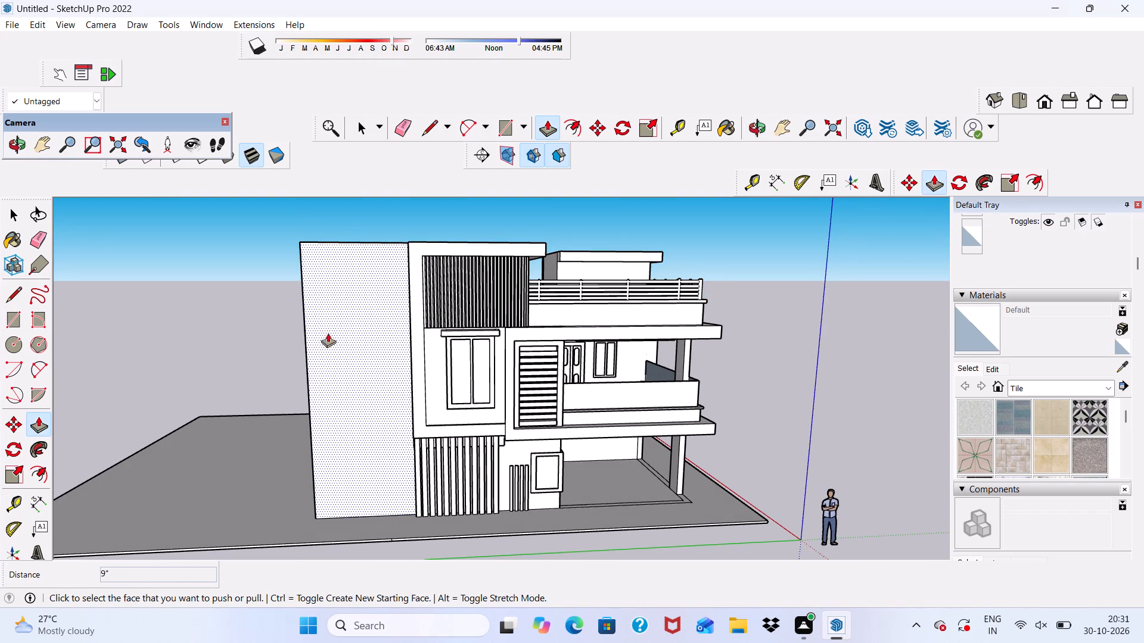
scroll(363, 246, "up", 5)
scroll(363, 251, "down", 4)
middle_click_drag(370, 310, 395, 297)
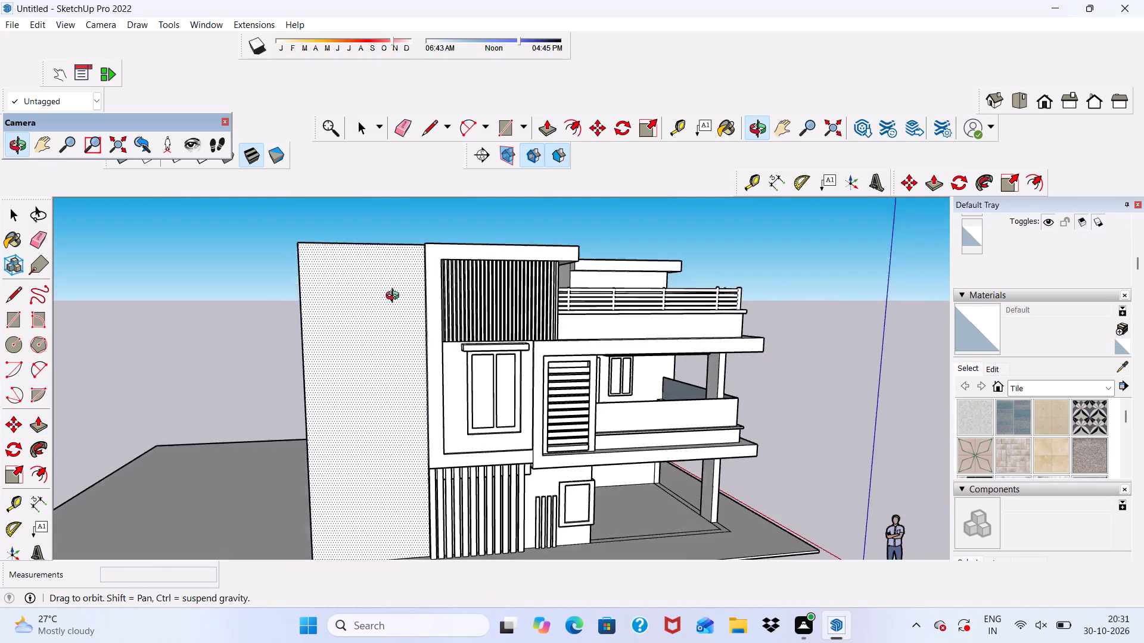
middle_click_drag(395, 297, 462, 304)
scroll(419, 311, "up", 5)
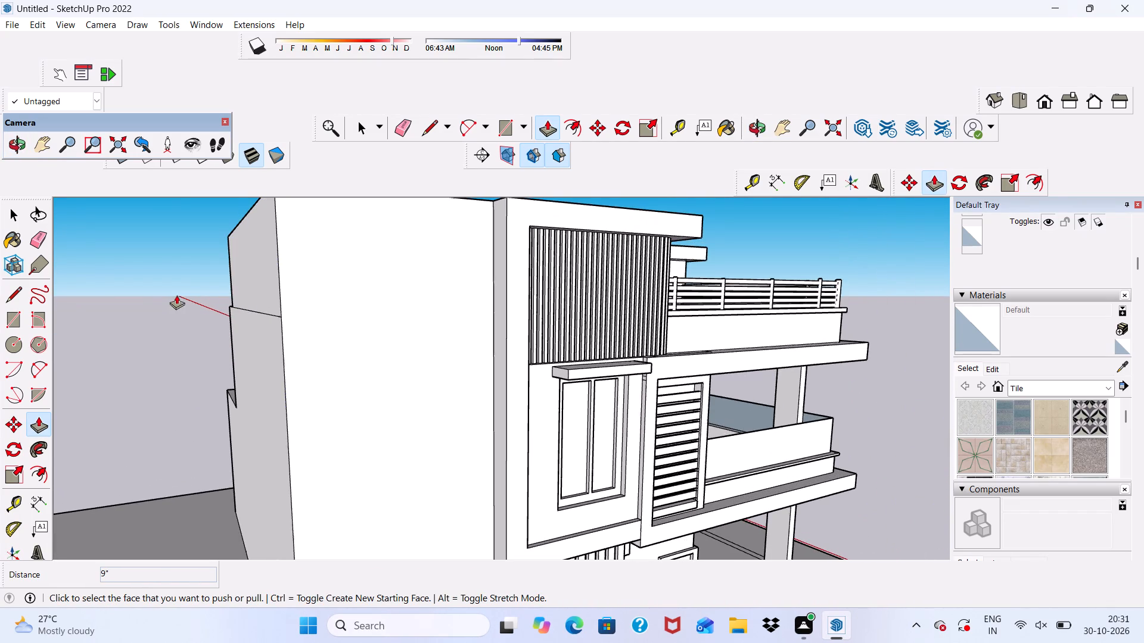
key("space")
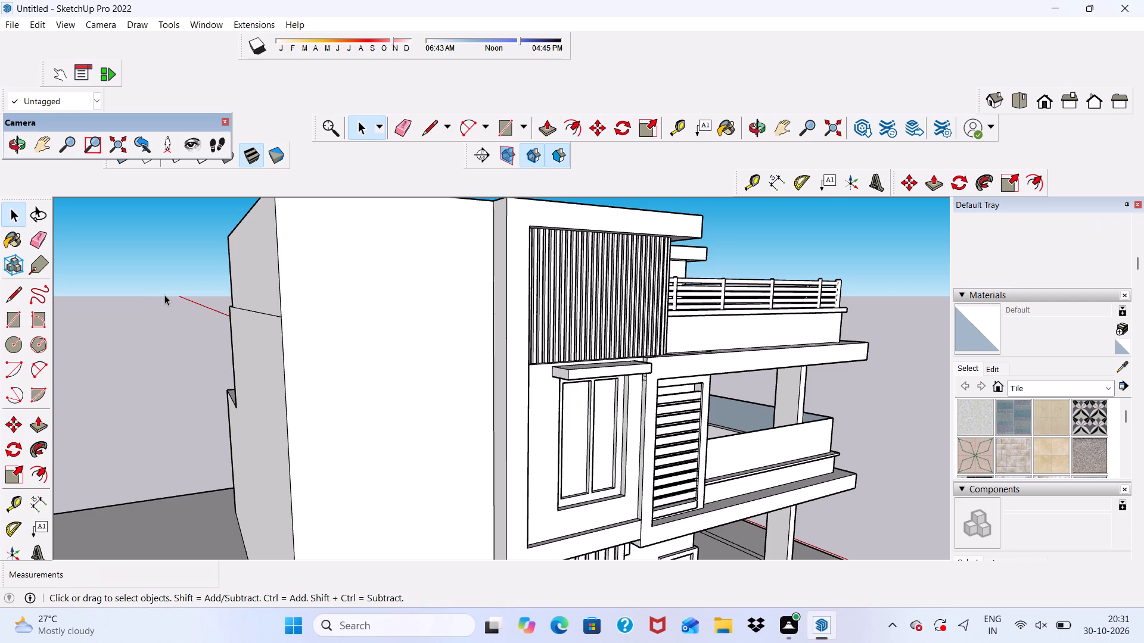
scroll(166, 295, "down", 6)
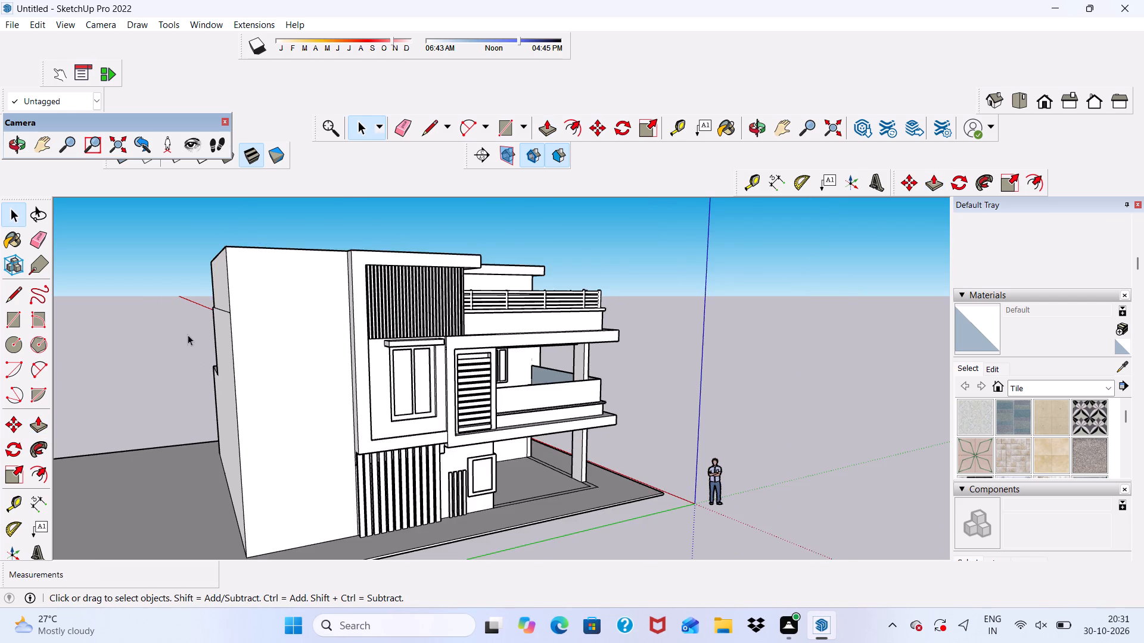
scroll(188, 332, "up", 6)
scroll(212, 235, "down", 4)
scroll(456, 185, "up", 1)
Draw a horizontal rectangle about 6' 1" by 3' 4" on the upper part of the blank wall beside the roof-level fins.
left_click(507, 114)
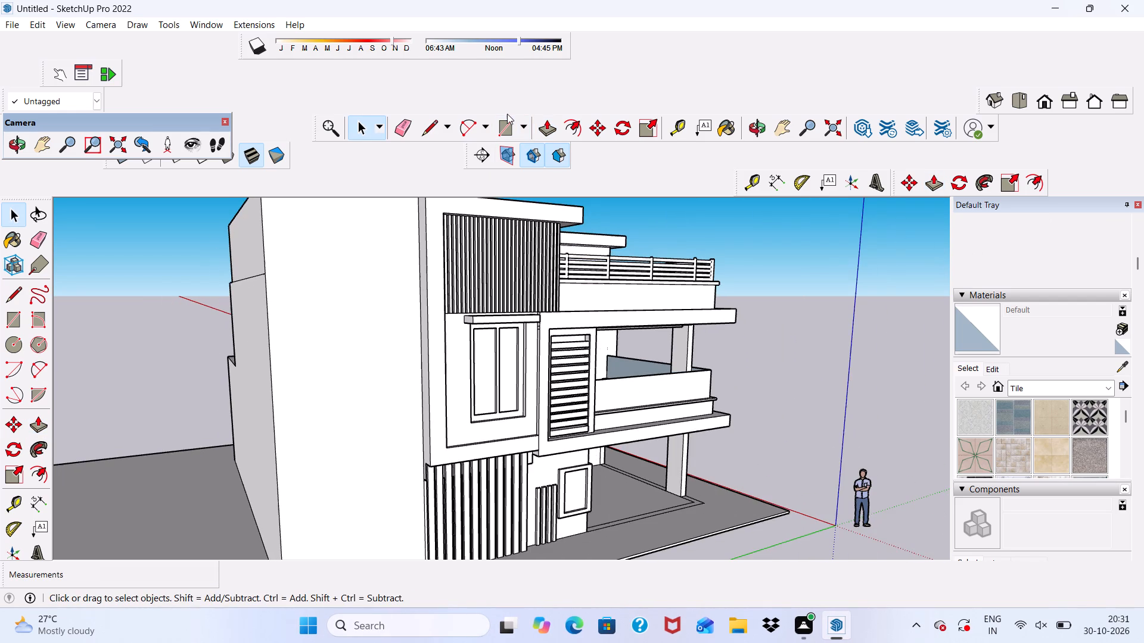
left_click(508, 123)
scroll(351, 324, "down", 3)
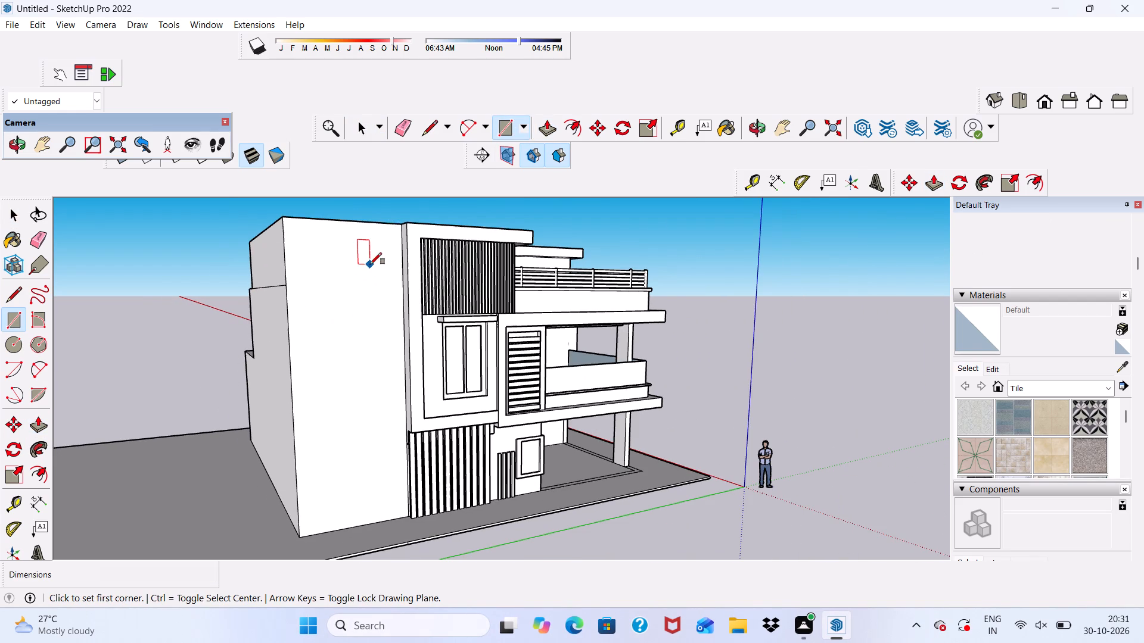
middle_click_drag(370, 264, 412, 278)
scroll(399, 253, "up", 6)
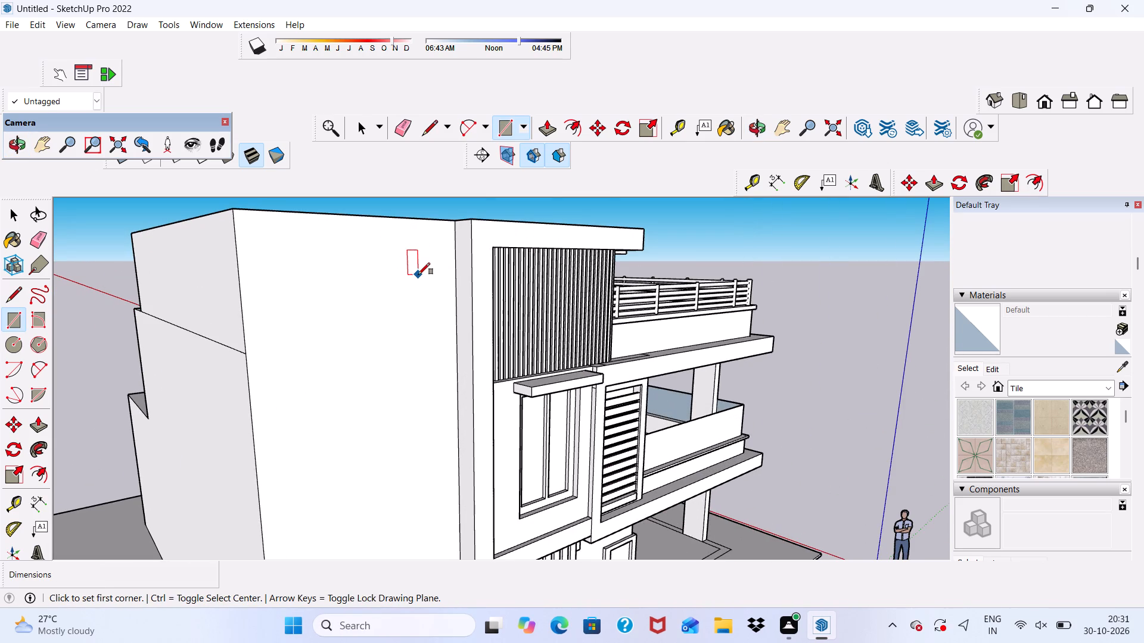
left_click(420, 255)
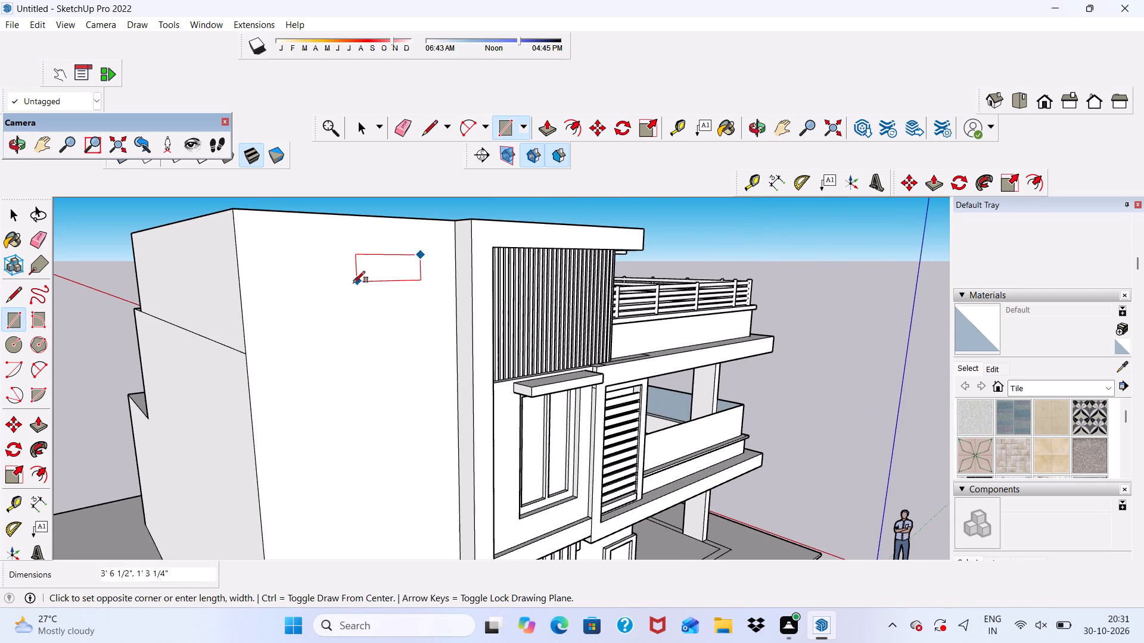
scroll(346, 288, "up", 4)
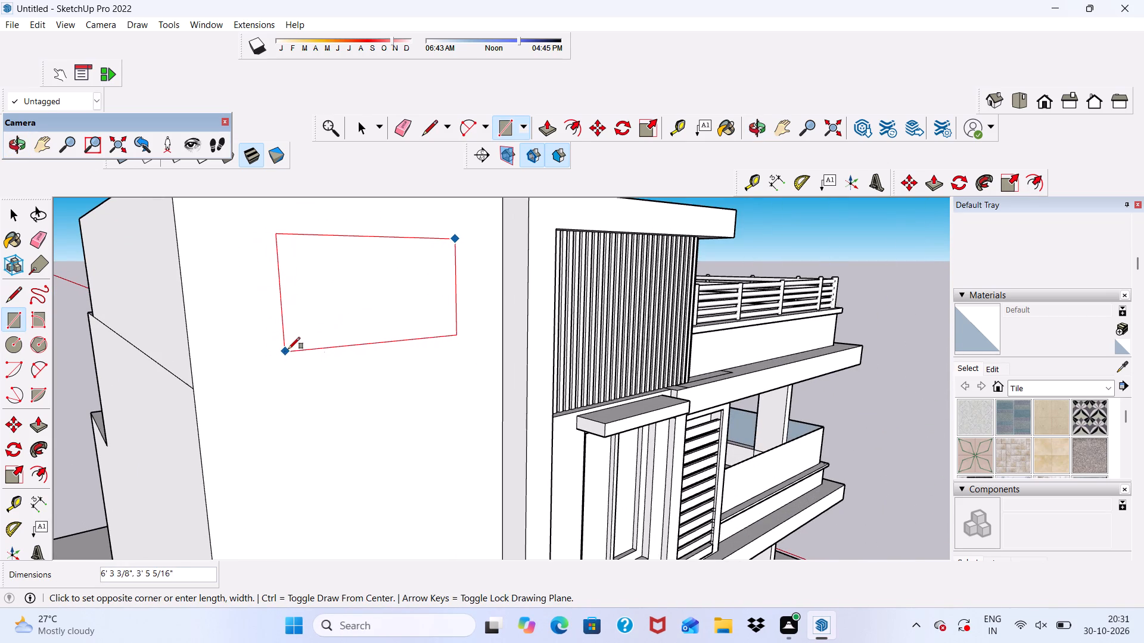
left_click(292, 348)
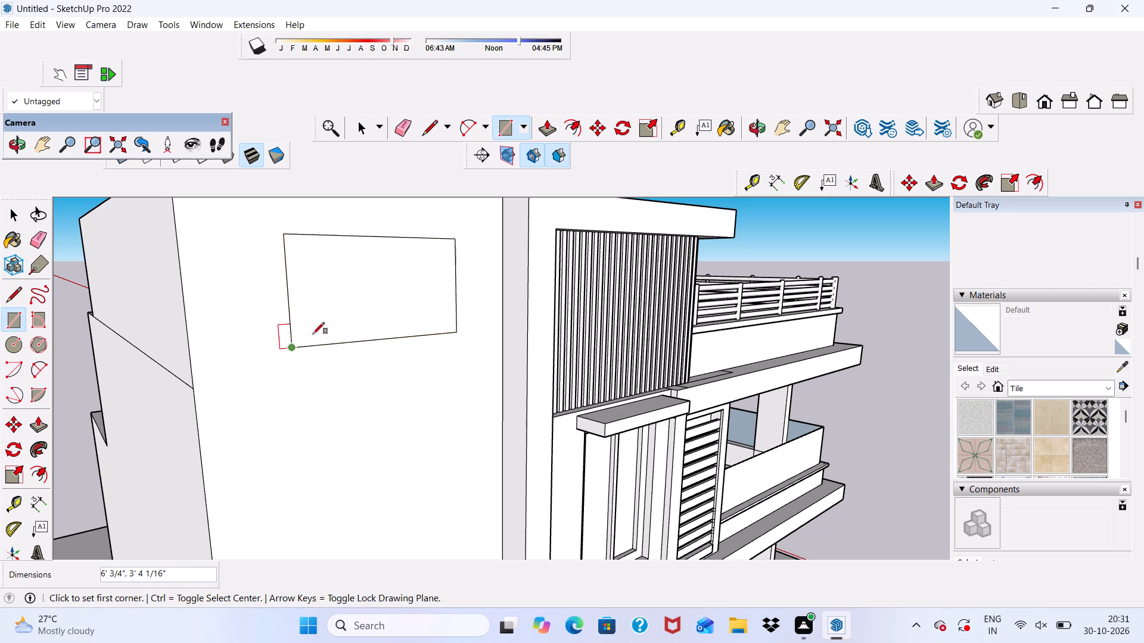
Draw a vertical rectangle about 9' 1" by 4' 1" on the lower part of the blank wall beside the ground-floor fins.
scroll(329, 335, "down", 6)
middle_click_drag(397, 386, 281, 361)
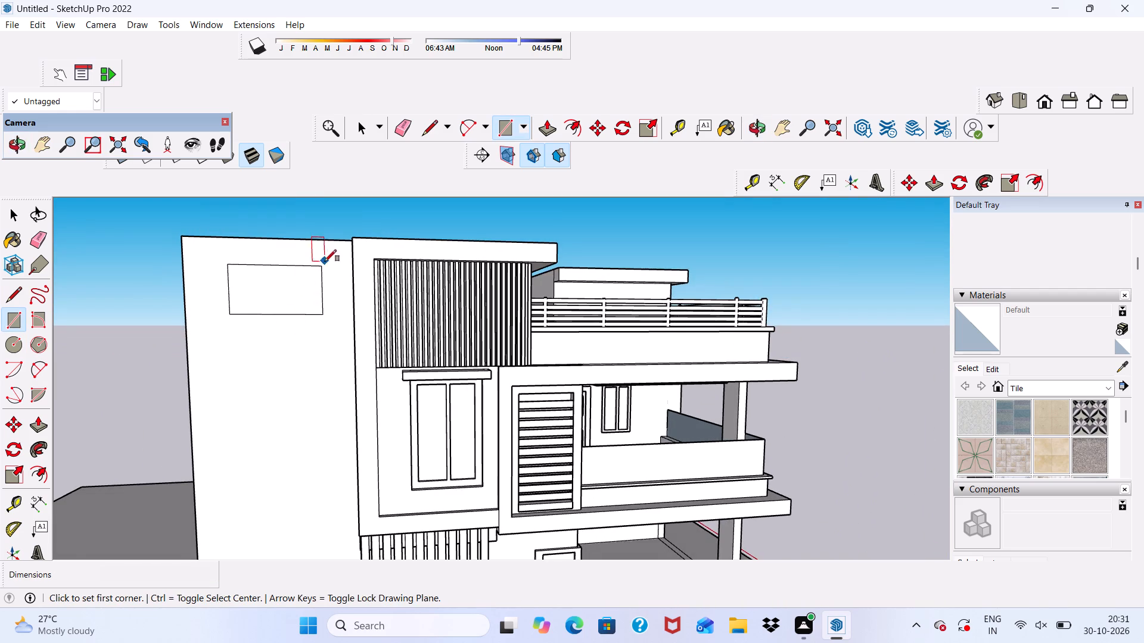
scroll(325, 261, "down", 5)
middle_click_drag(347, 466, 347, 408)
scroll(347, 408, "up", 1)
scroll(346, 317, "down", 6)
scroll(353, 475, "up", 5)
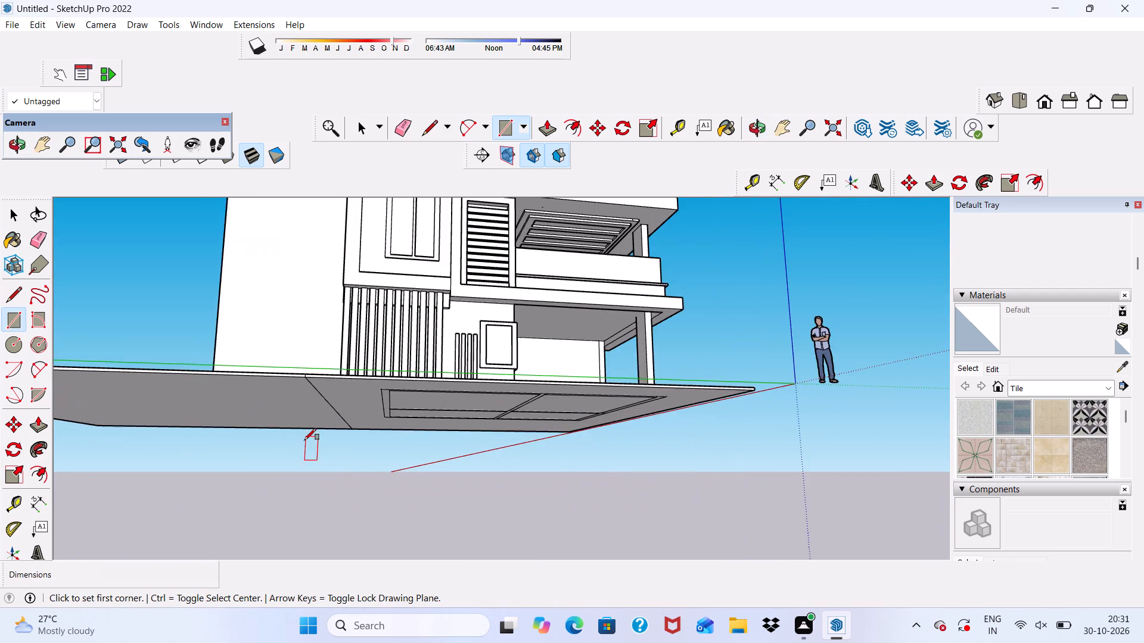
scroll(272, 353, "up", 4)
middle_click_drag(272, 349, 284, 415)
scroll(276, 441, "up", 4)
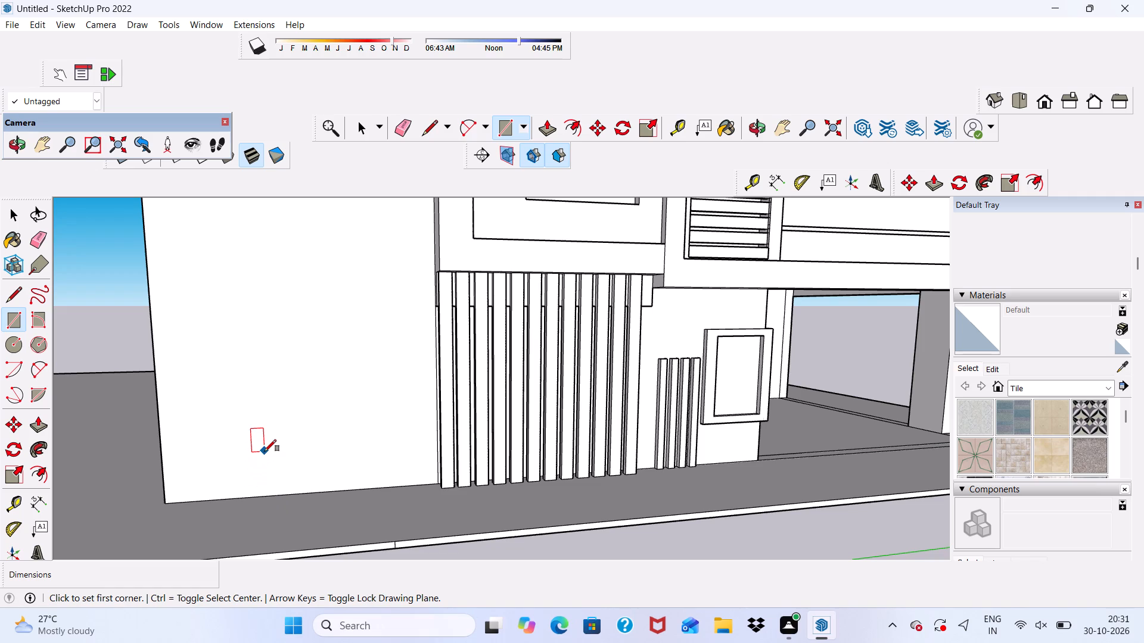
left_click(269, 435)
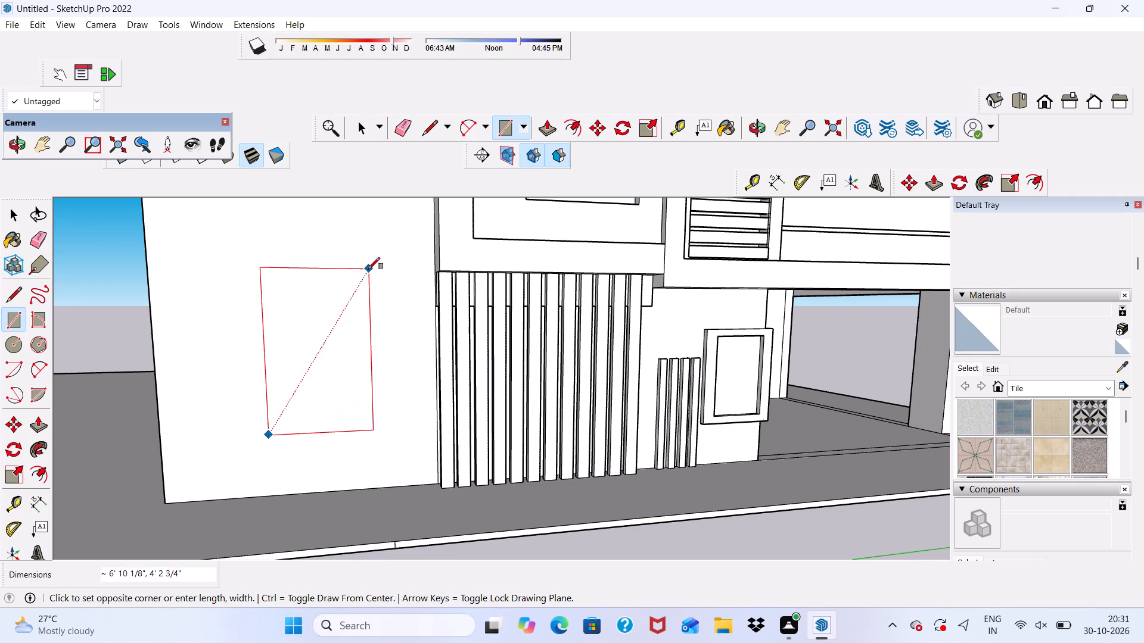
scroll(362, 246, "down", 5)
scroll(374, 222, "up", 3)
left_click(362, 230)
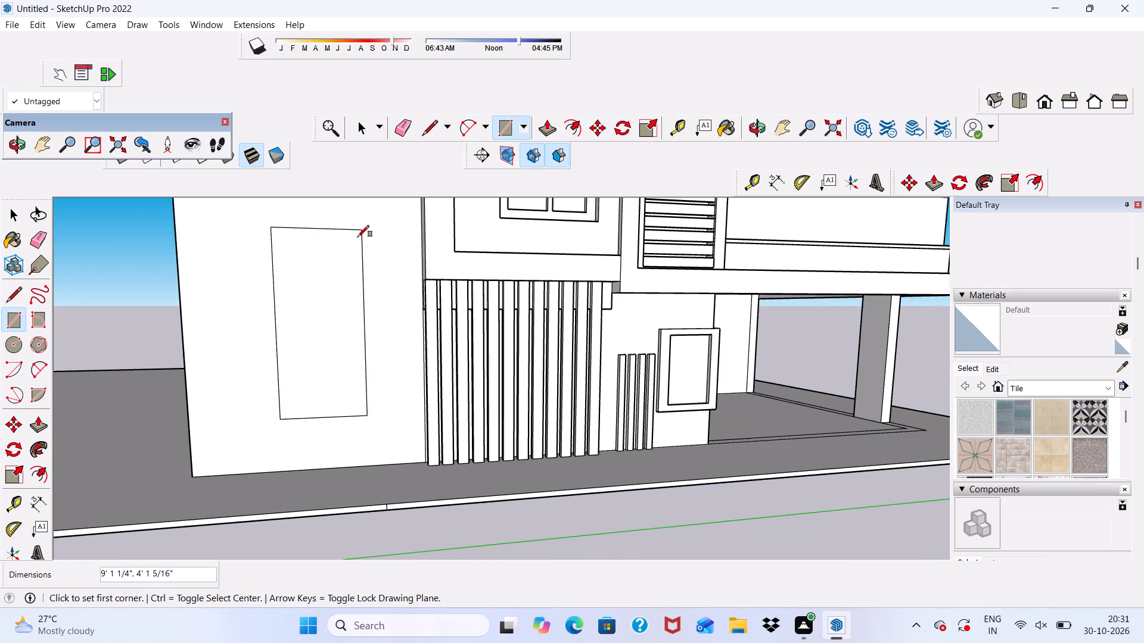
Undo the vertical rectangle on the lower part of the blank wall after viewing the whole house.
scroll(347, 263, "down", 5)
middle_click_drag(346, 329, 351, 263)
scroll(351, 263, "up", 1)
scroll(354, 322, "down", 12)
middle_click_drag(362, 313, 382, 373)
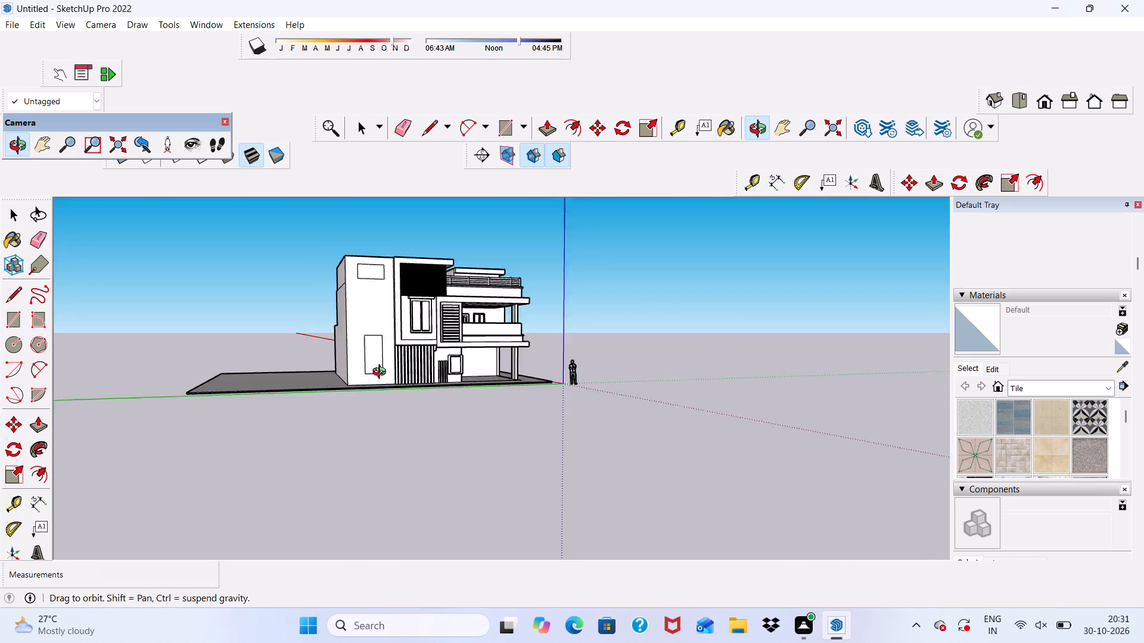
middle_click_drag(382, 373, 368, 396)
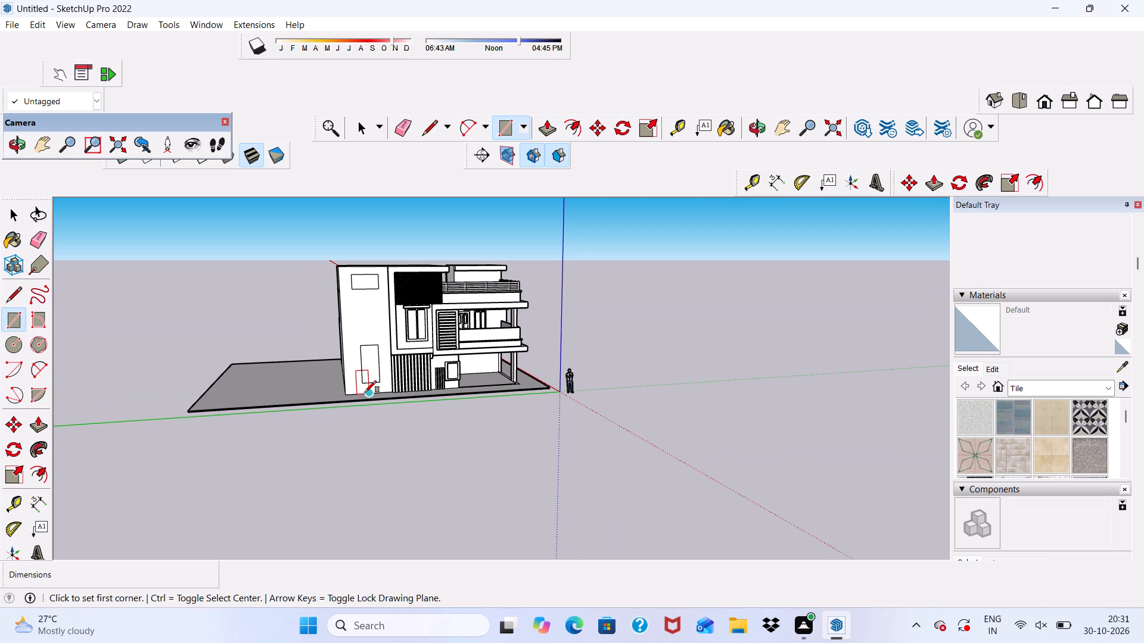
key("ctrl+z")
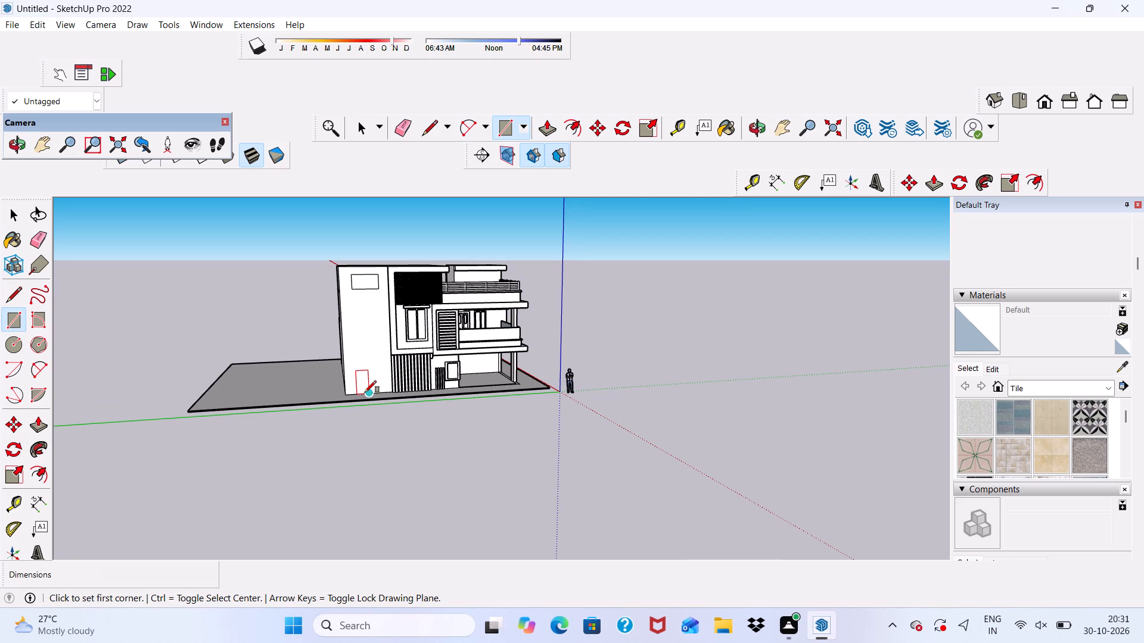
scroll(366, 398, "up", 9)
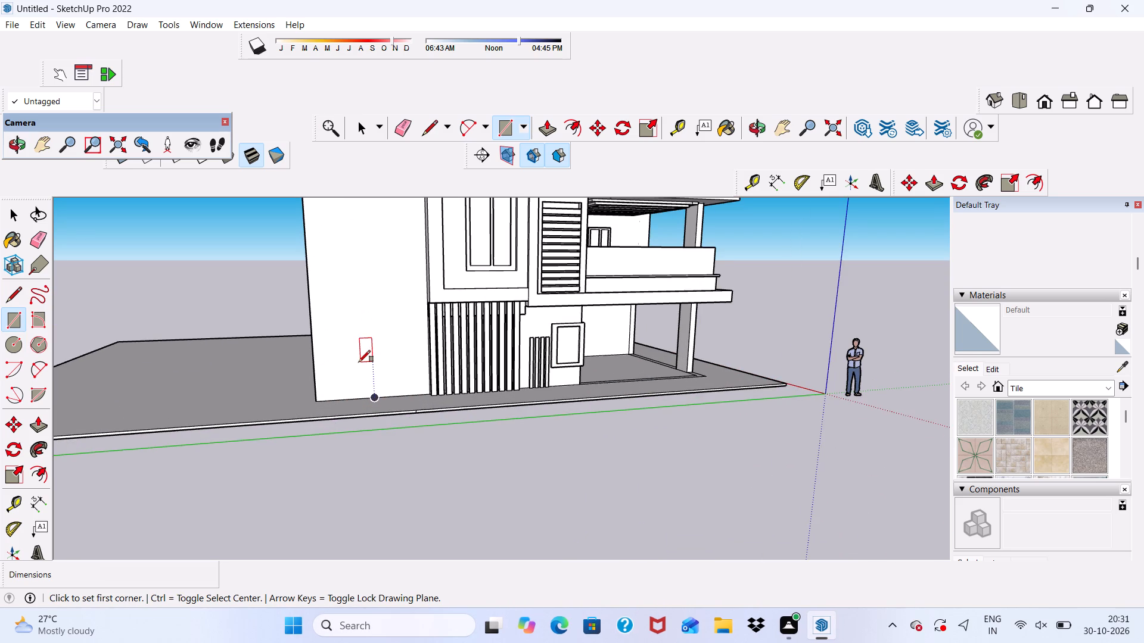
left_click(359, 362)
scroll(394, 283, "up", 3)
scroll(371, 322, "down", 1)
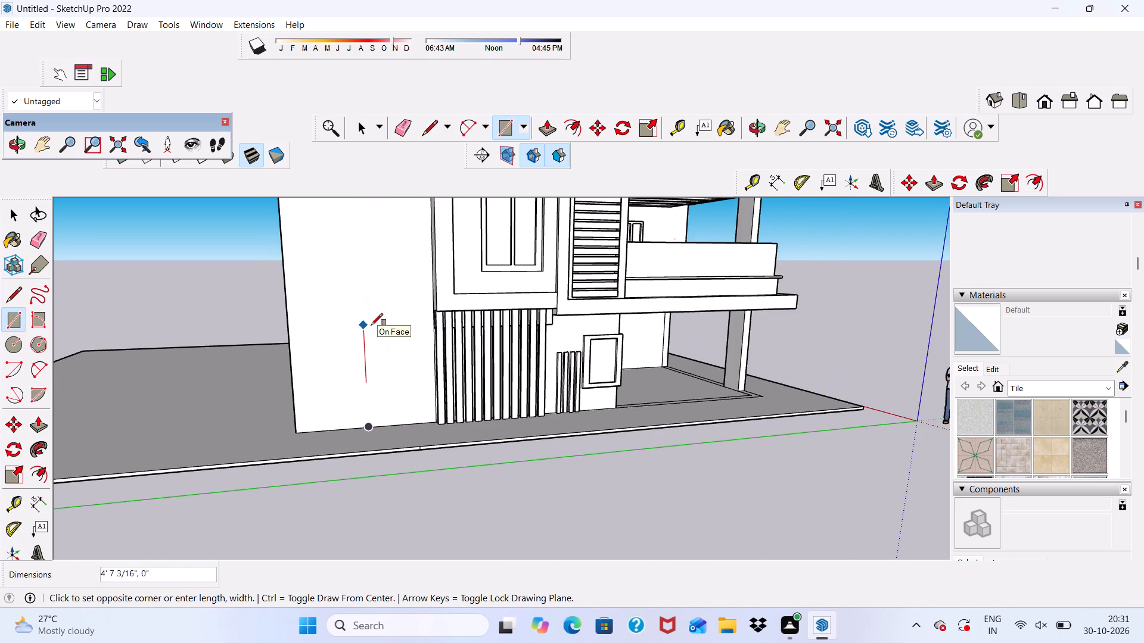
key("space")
Draw a vertical window rectangle about 7' 9" by 4' 7" on the lower part of the blank wall.
left_click(503, 123)
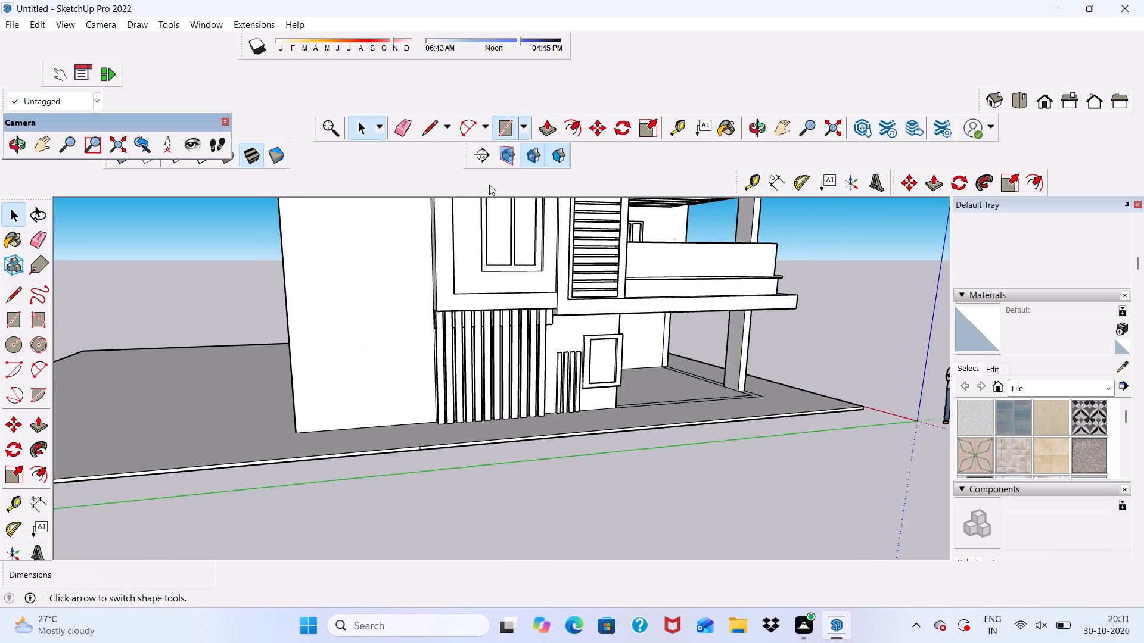
scroll(422, 299, "up", 4)
left_click(315, 400)
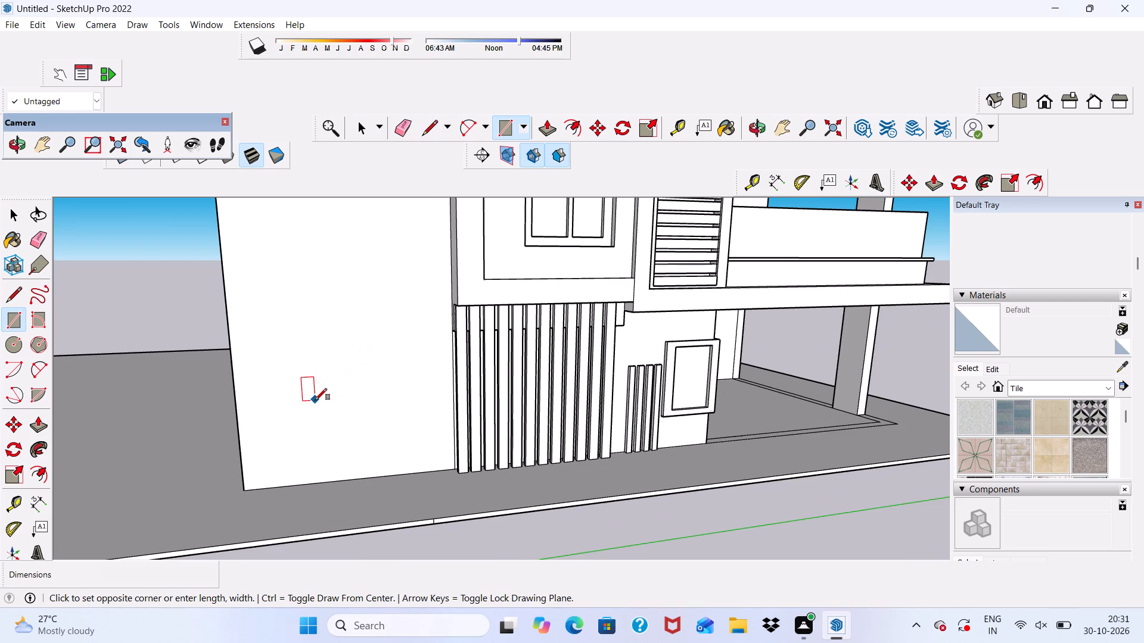
scroll(362, 402, "down", 3)
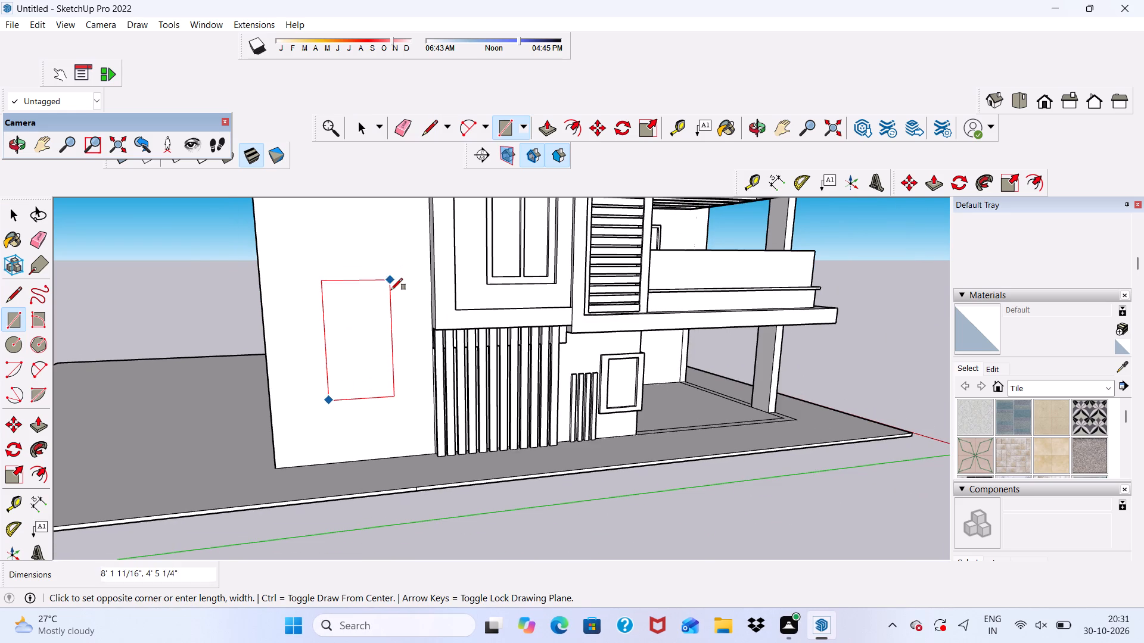
left_click(392, 286)
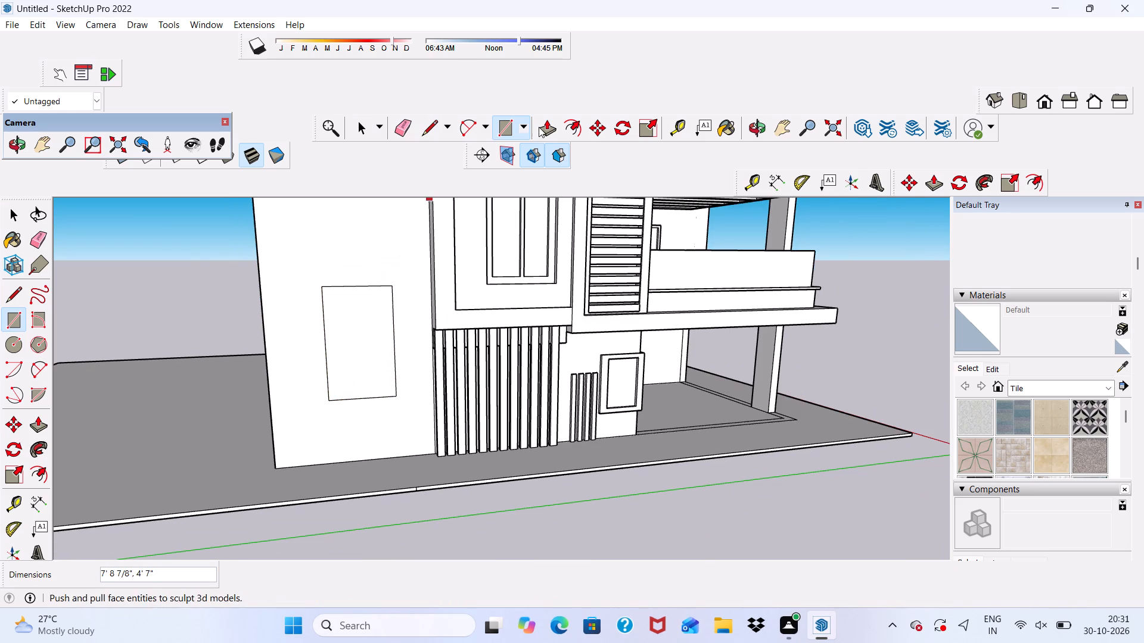
Offset the vertical window rectangle's outline inward by 3" to form a frame.
left_click(577, 123)
scroll(384, 281, "up", 4)
left_click(324, 329)
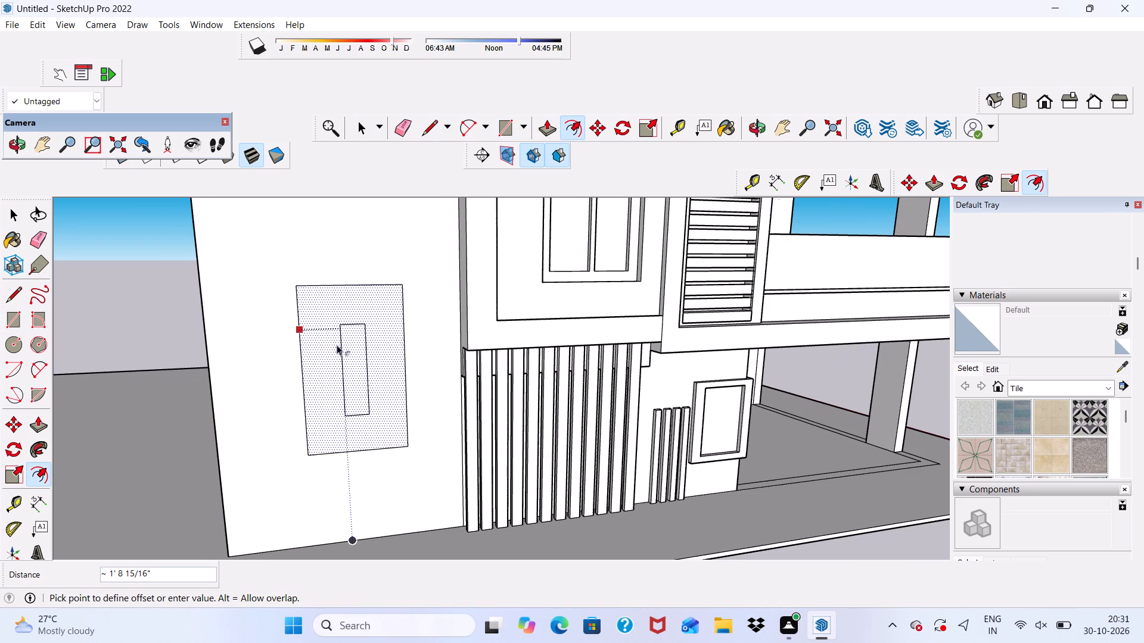
scroll(300, 314, "up", 7)
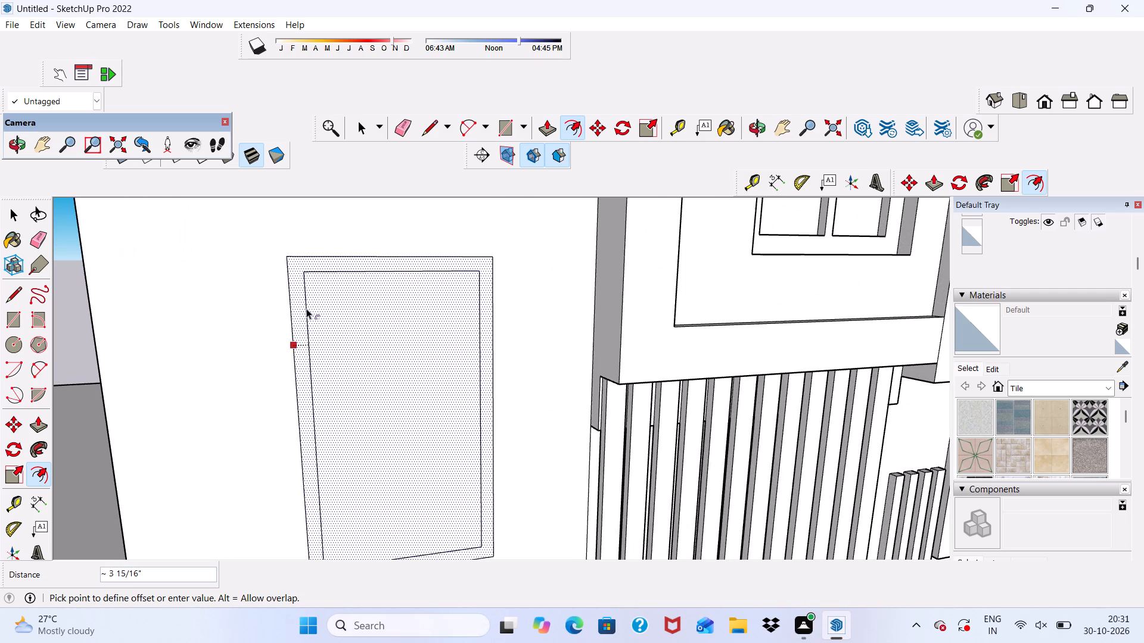
key("3")
key("shift+quotedbl")
key("Return")
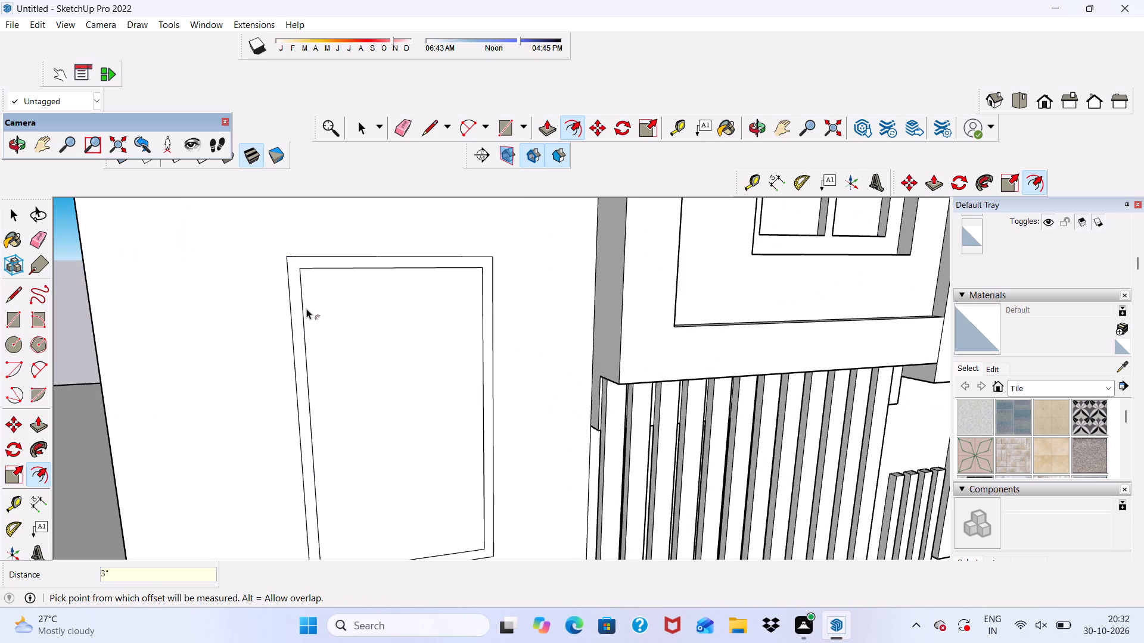
Place a vertical guide through the midpoint of the window's inner top edge and a second guide 3" from it.
left_click(679, 122)
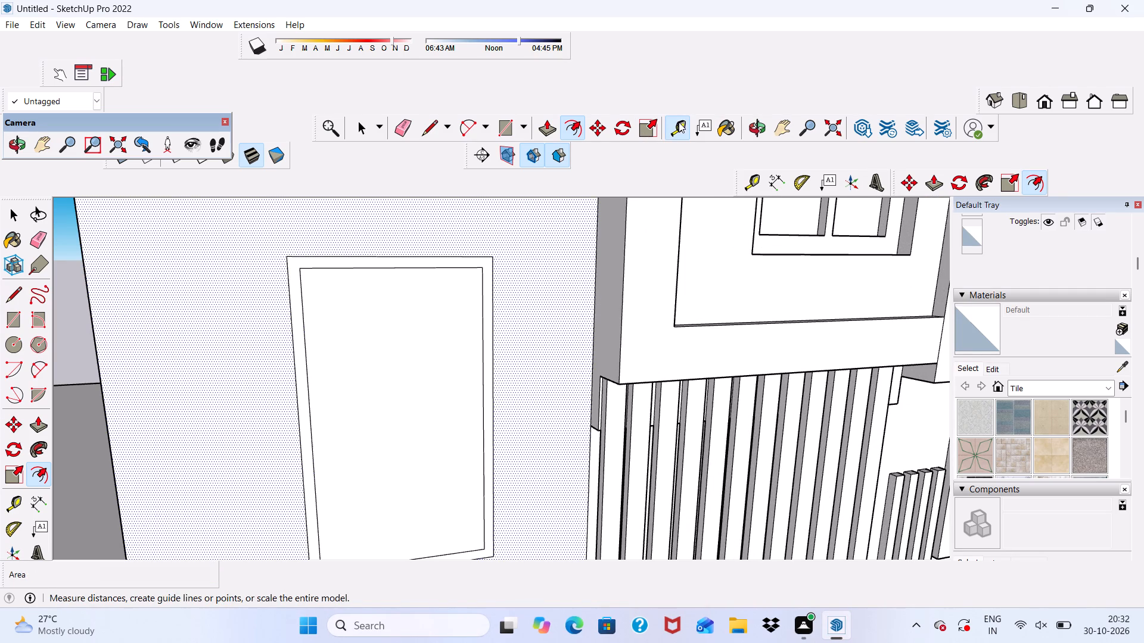
scroll(476, 345, "down", 4)
left_click(334, 362)
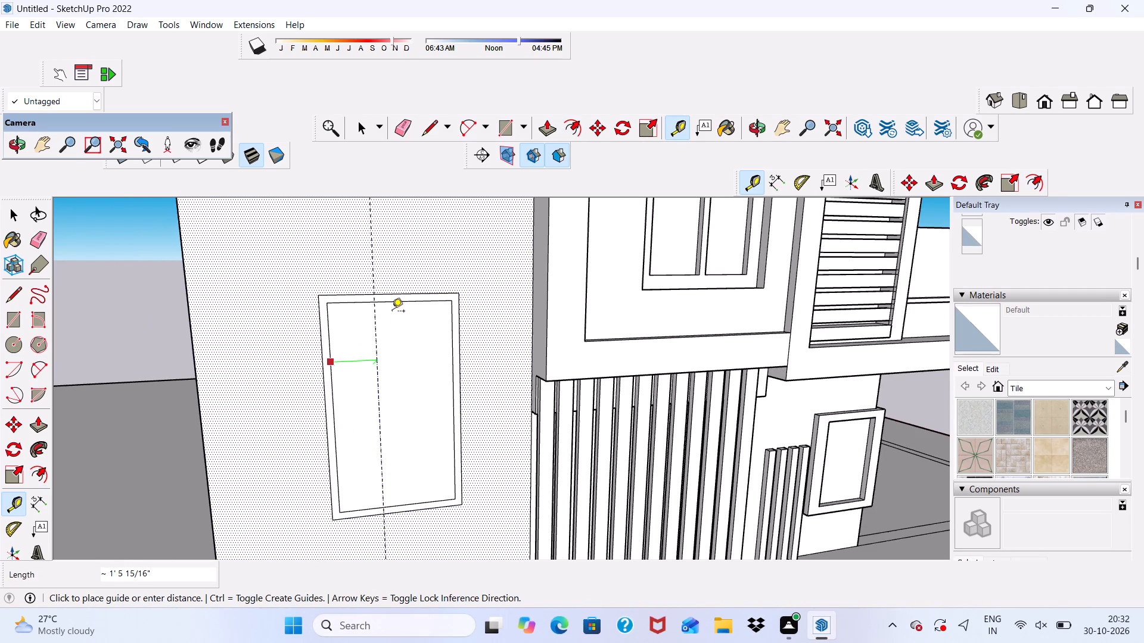
scroll(397, 301, "up", 3)
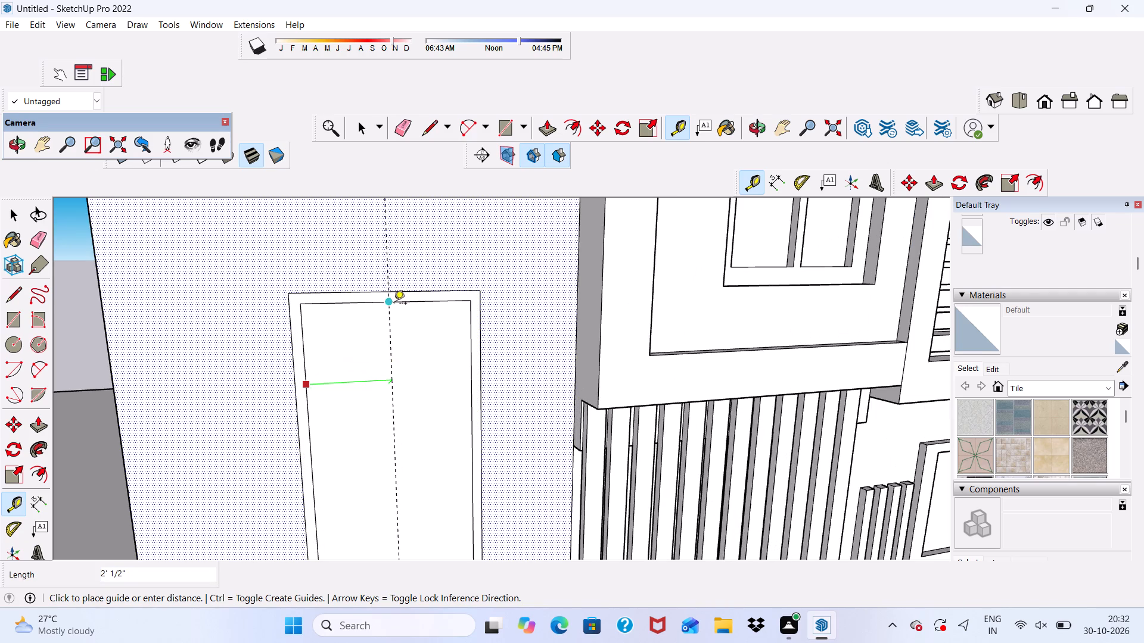
left_click(391, 304)
scroll(384, 326, "up", 2)
left_click(388, 324)
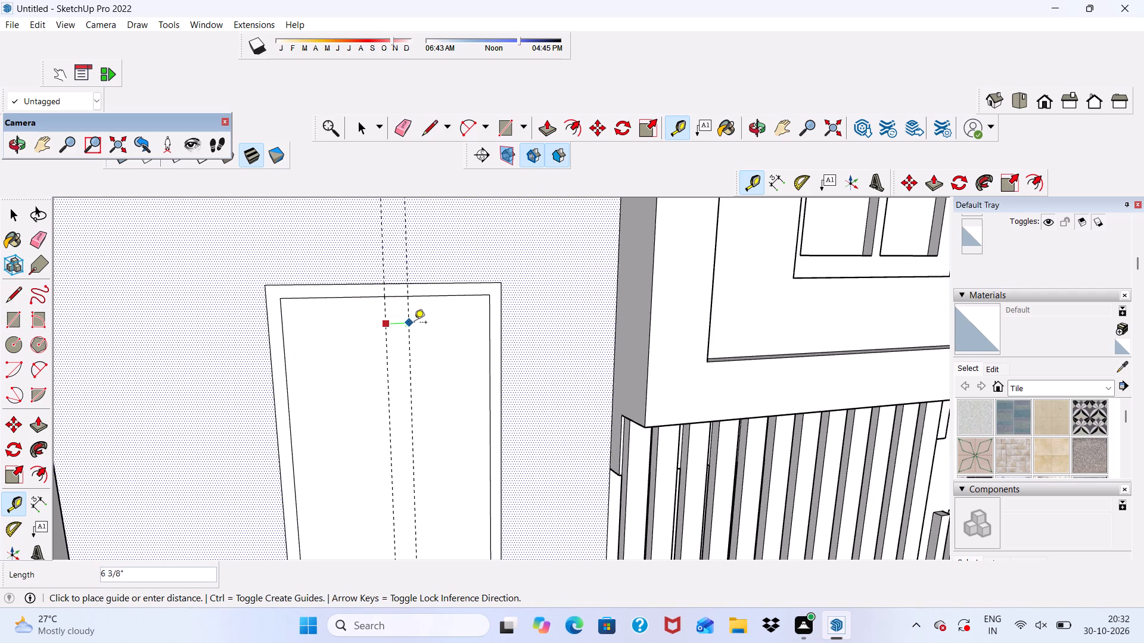
type("3\"")
key("Return")
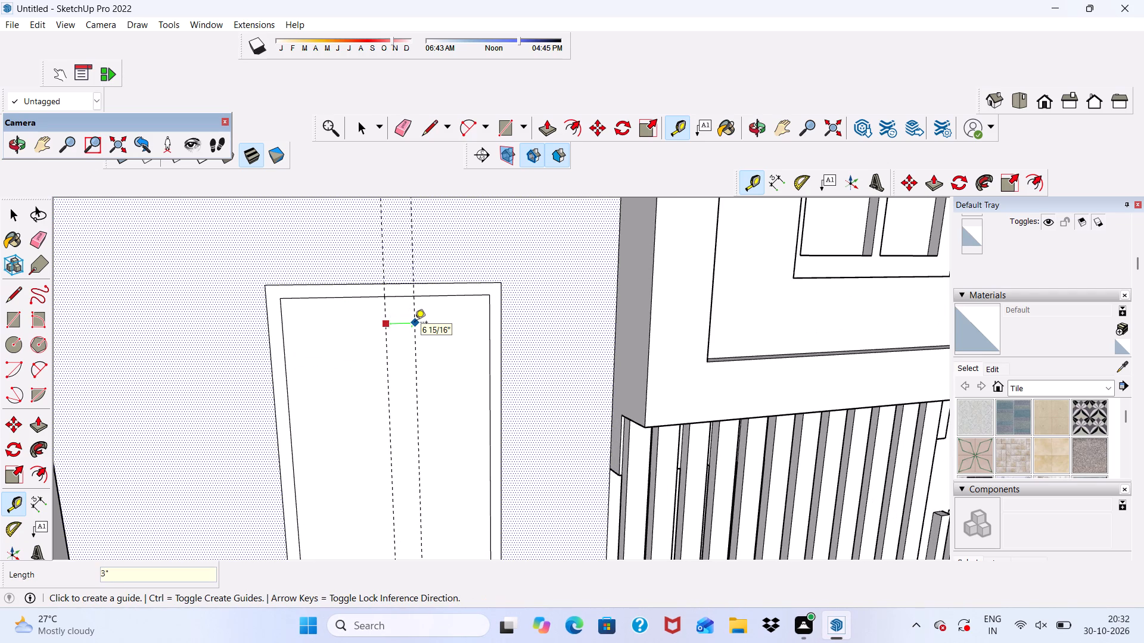
Draw a vertical line along the centre guide from the inner frame's top edge to its bottom edge.
left_click(425, 129)
scroll(425, 174, "down", 3)
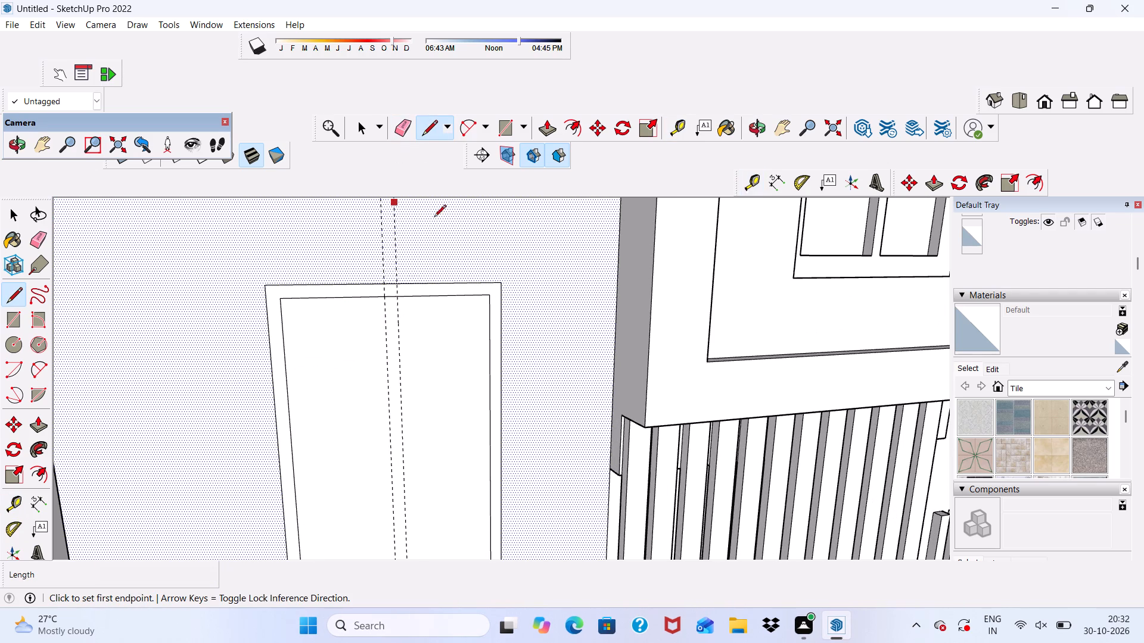
scroll(434, 218, "down", 4)
scroll(411, 280, "up", 8)
left_click(409, 272)
scroll(408, 271, "down", 7)
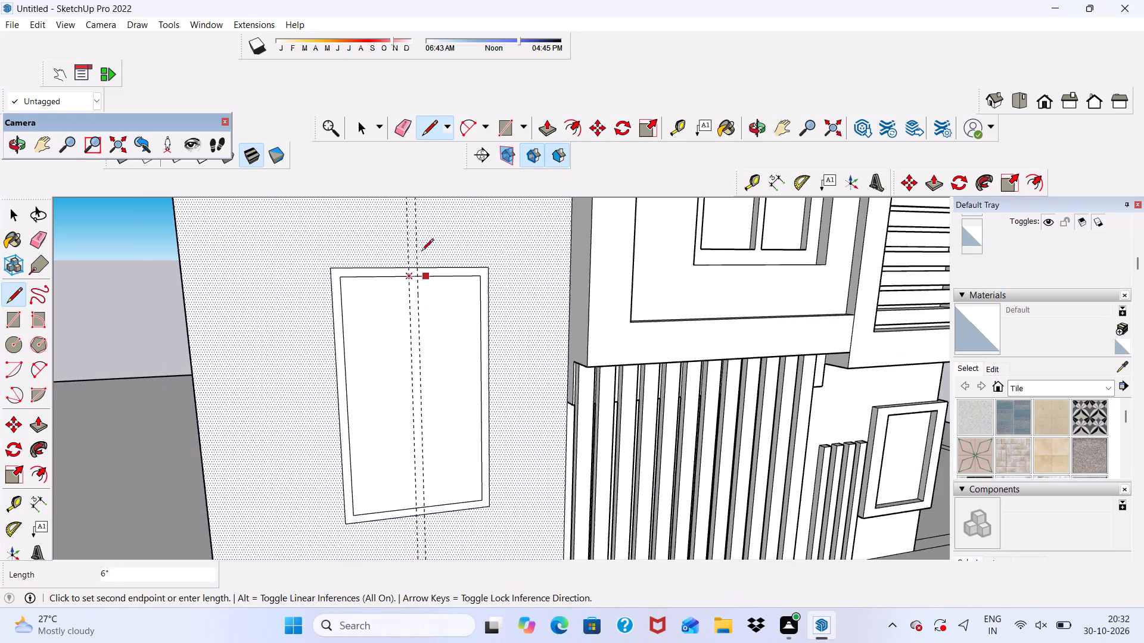
scroll(421, 252, "down", 6)
scroll(440, 441, "up", 15)
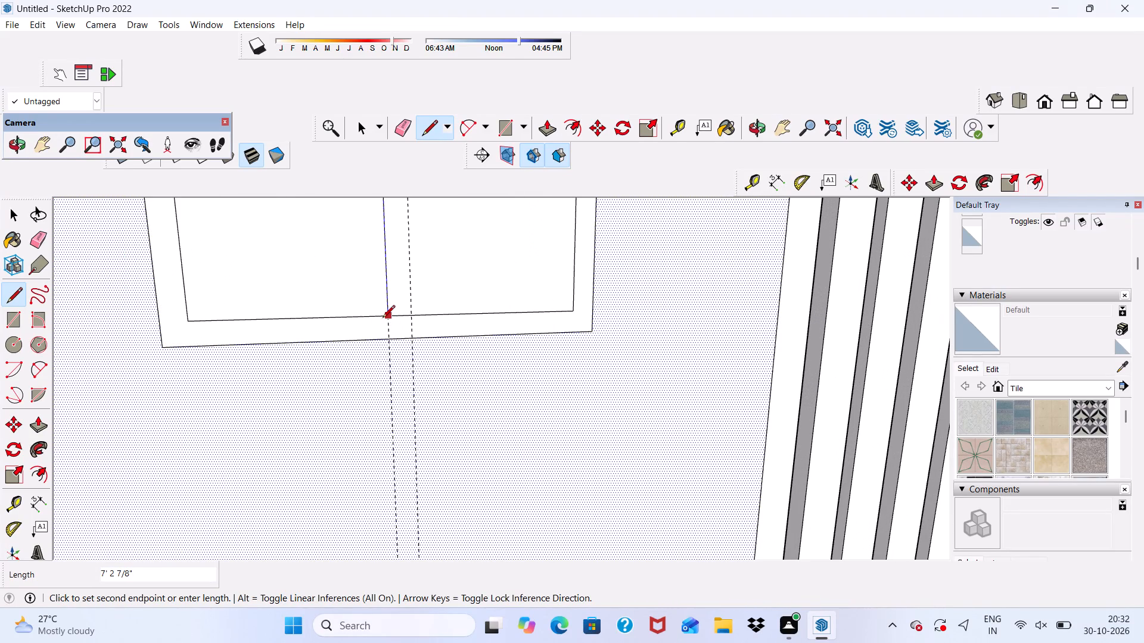
left_click(383, 319)
Draw a second vertical line along the other guide between the inner frame's bottom and top edges.
left_click(412, 318)
scroll(422, 394, "down", 5)
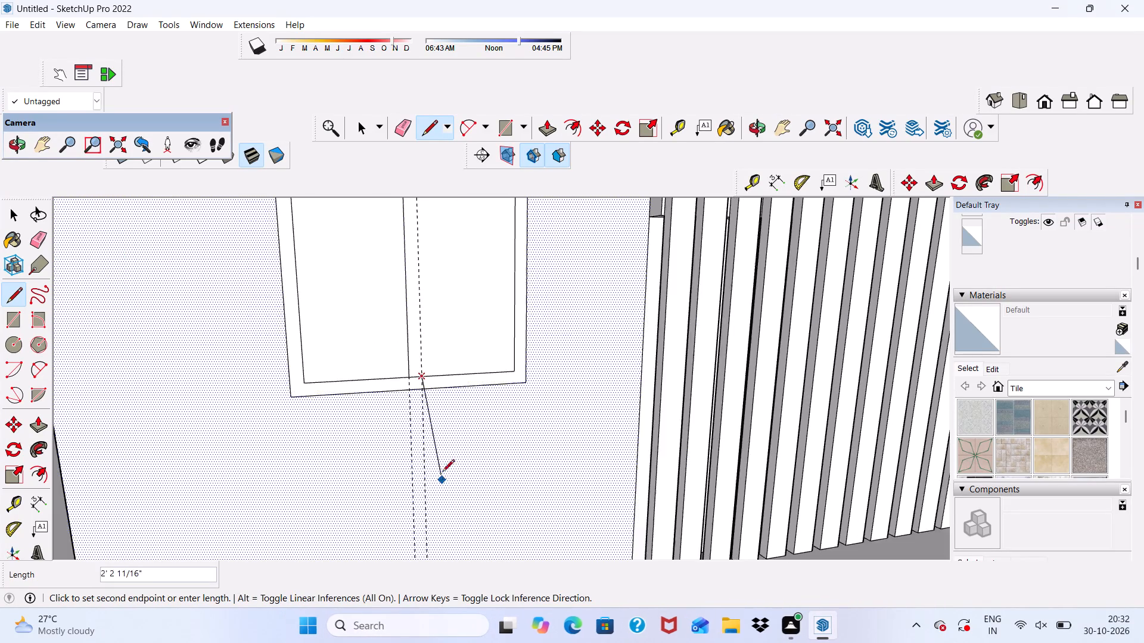
scroll(442, 473, "down", 8)
scroll(404, 288, "up", 5)
scroll(412, 289, "down", 6)
scroll(453, 216, "up", 5)
scroll(442, 258, "down", 5)
scroll(456, 422, "down", 5)
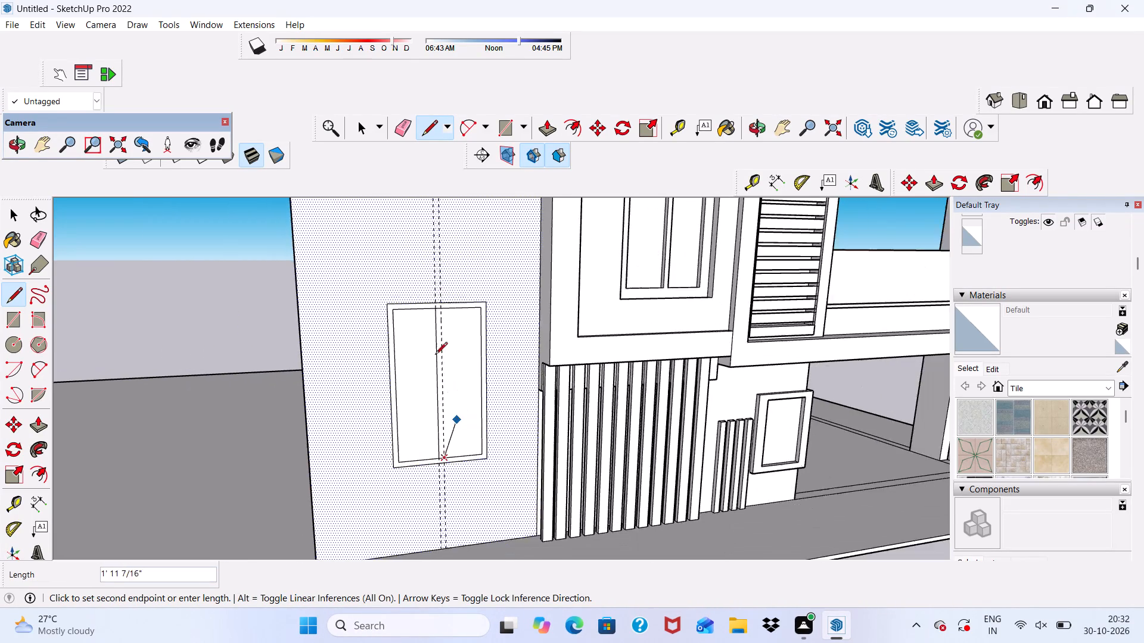
scroll(424, 310, "up", 13)
left_click(453, 311)
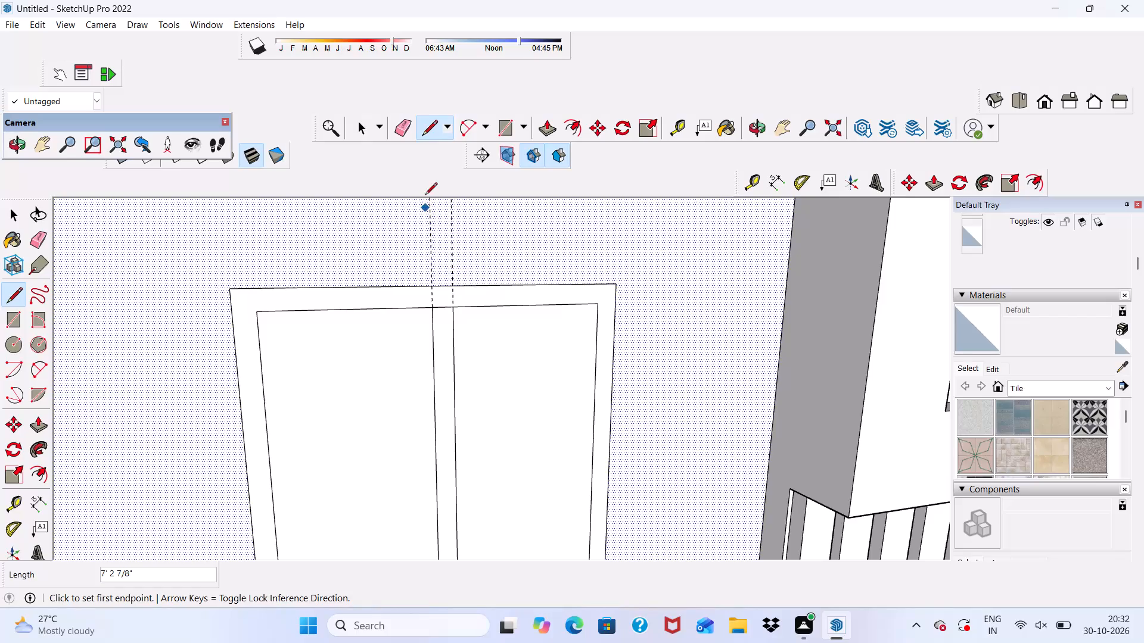
Erase the two vertical guides running through the window.
left_click(405, 121)
left_click_drag(456, 220, 413, 238)
scroll(438, 270, "up", 3)
left_click_drag(424, 249, 414, 253)
scroll(440, 305, "up", 3)
left_click_drag(418, 244, 440, 259)
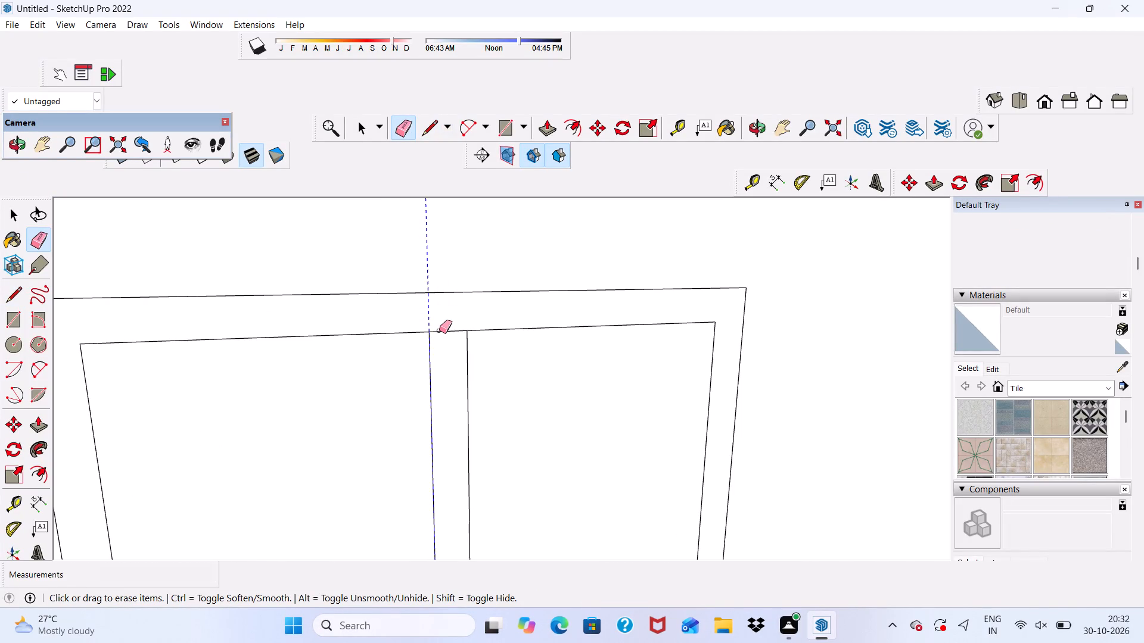
Erase the short edges between the two mullion lines at the inner frame's top and bottom, merging mullion and frame.
left_click_drag(439, 329, 449, 342)
scroll(429, 299, "down", 19)
scroll(505, 408, "up", 7)
scroll(500, 410, "down", 5)
scroll(486, 474, "up", 2)
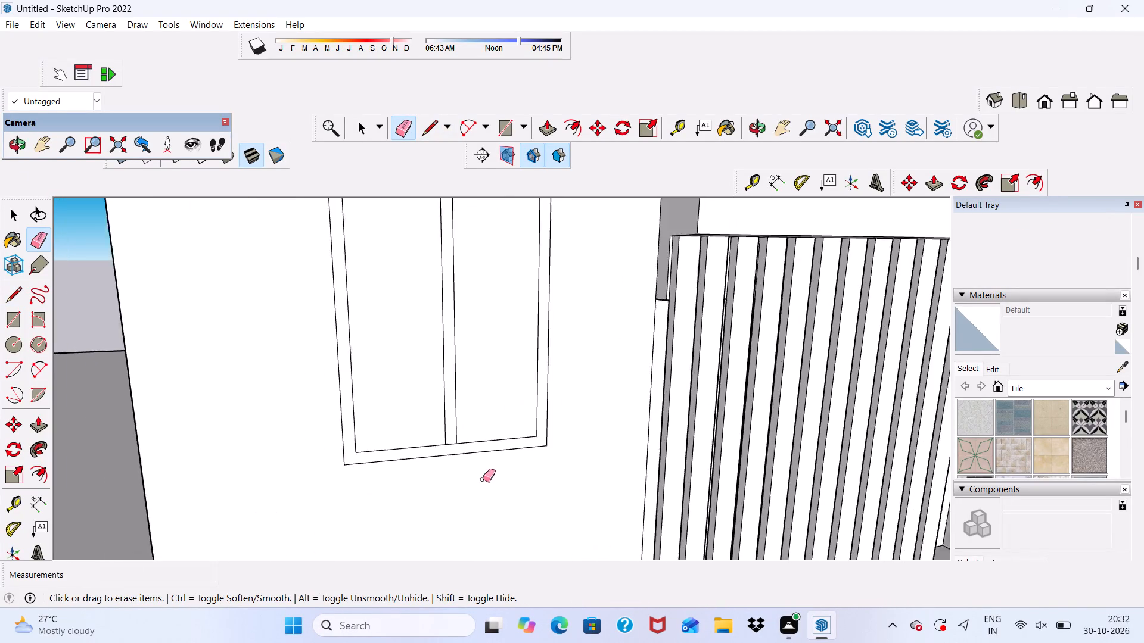
scroll(483, 479, "up", 7)
left_click_drag(442, 420, 442, 427)
scroll(442, 427, "down", 7)
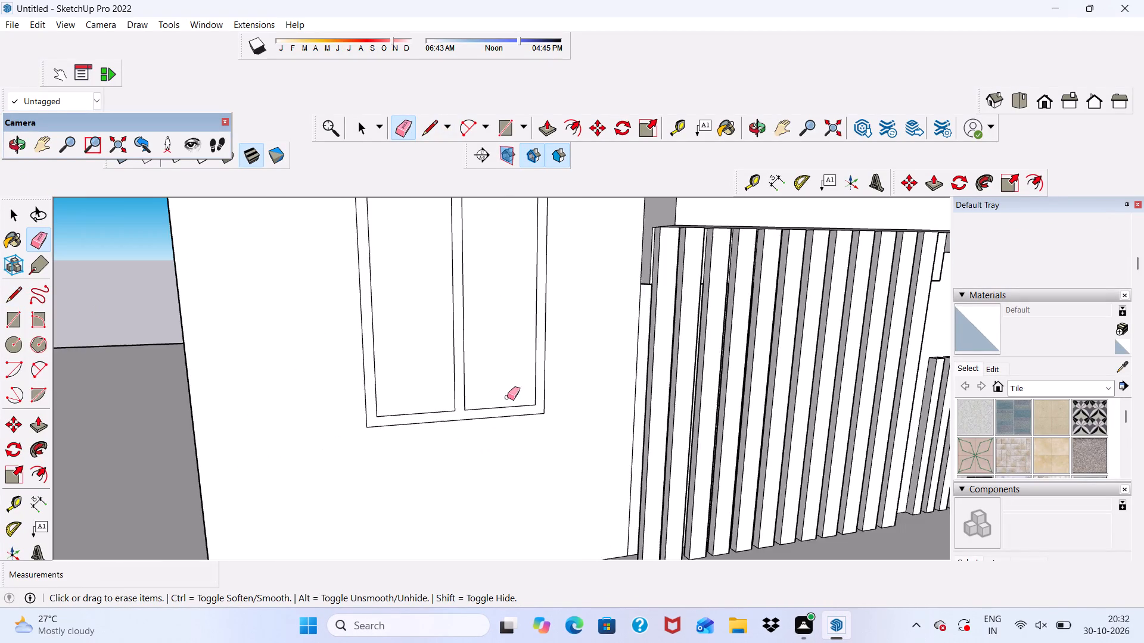
scroll(507, 397, "down", 8)
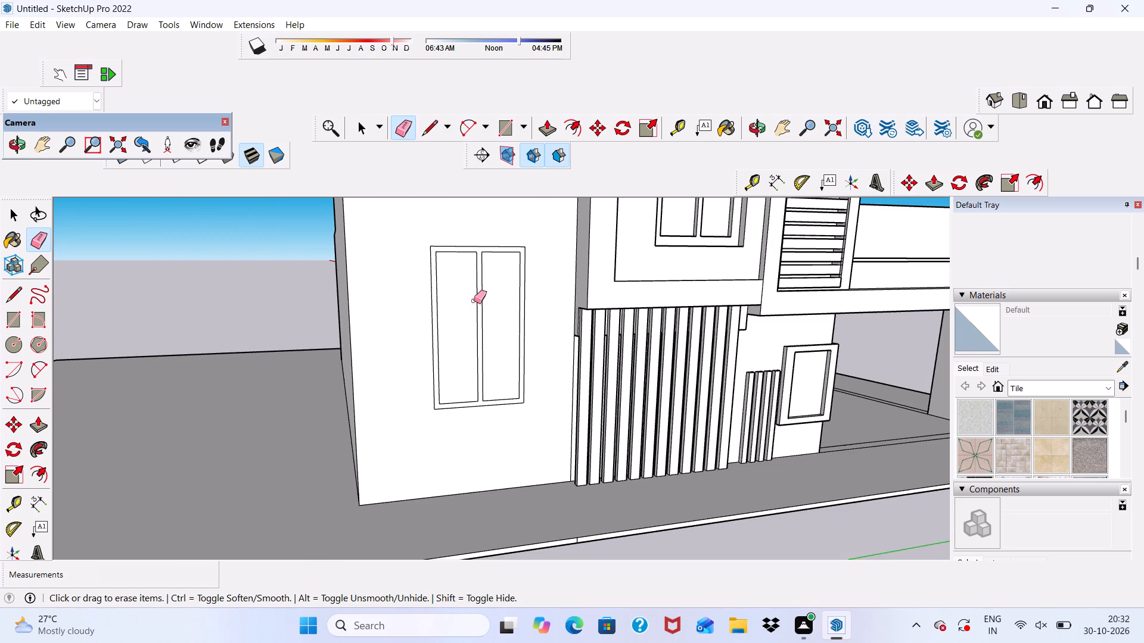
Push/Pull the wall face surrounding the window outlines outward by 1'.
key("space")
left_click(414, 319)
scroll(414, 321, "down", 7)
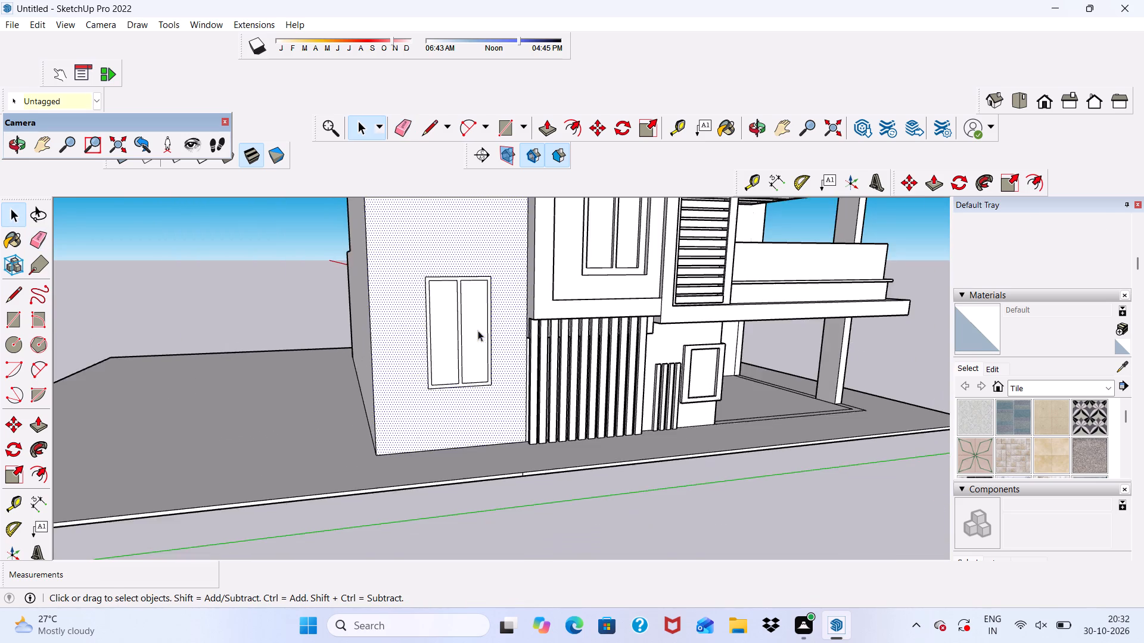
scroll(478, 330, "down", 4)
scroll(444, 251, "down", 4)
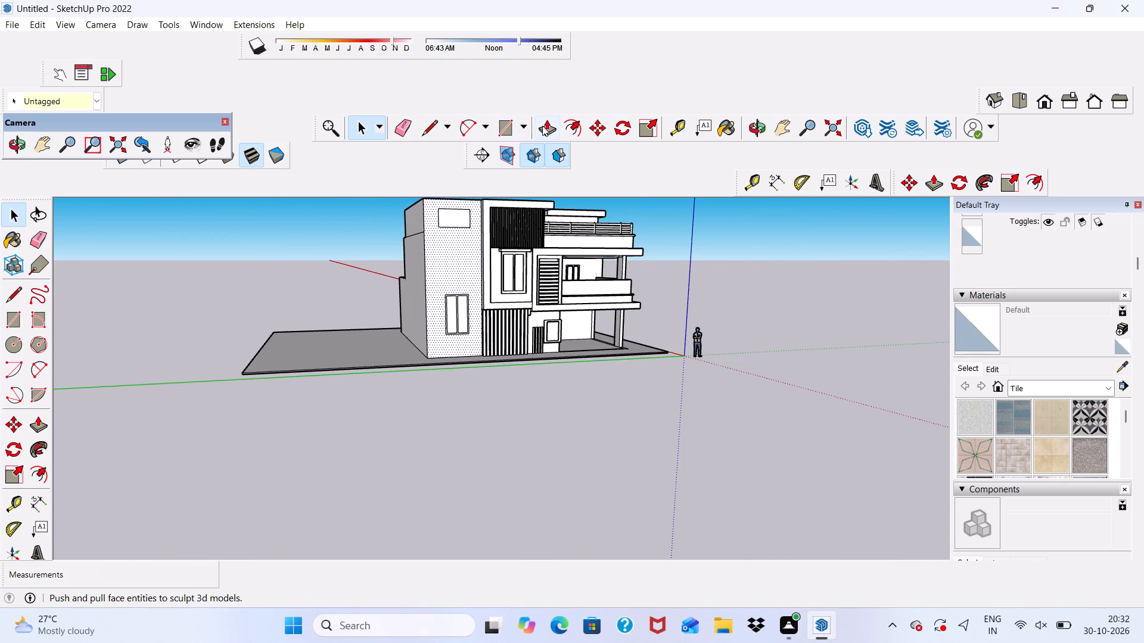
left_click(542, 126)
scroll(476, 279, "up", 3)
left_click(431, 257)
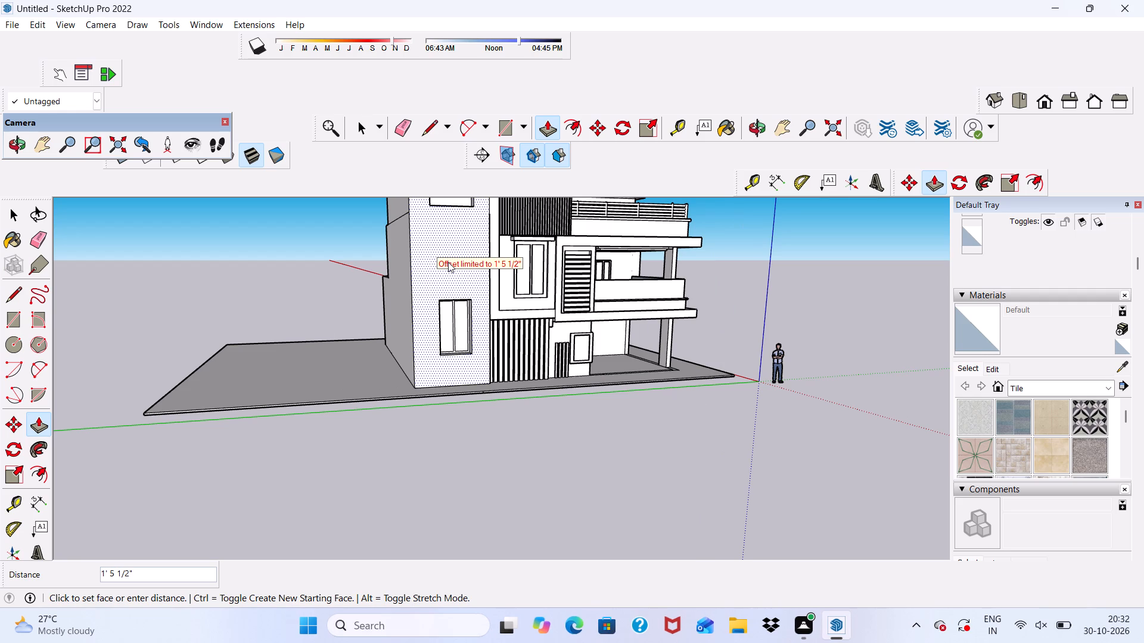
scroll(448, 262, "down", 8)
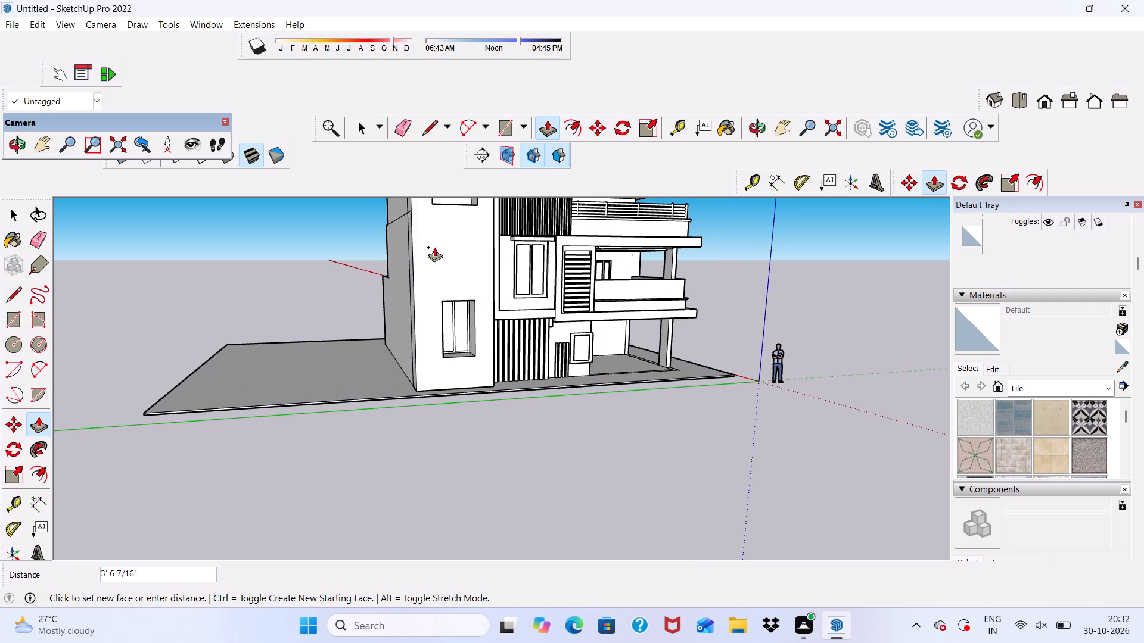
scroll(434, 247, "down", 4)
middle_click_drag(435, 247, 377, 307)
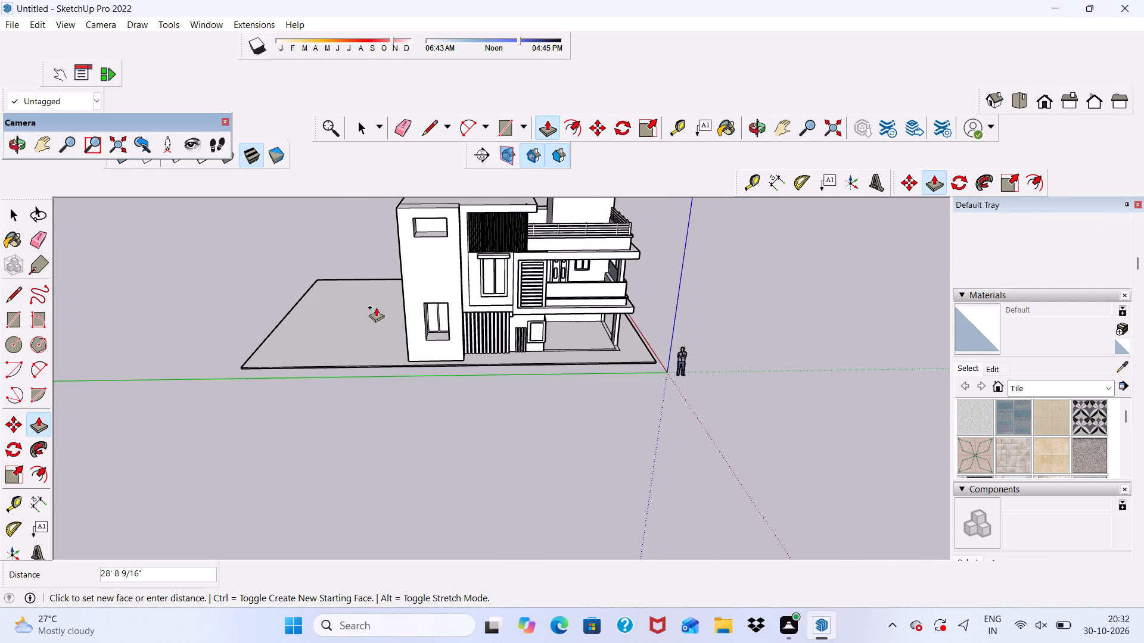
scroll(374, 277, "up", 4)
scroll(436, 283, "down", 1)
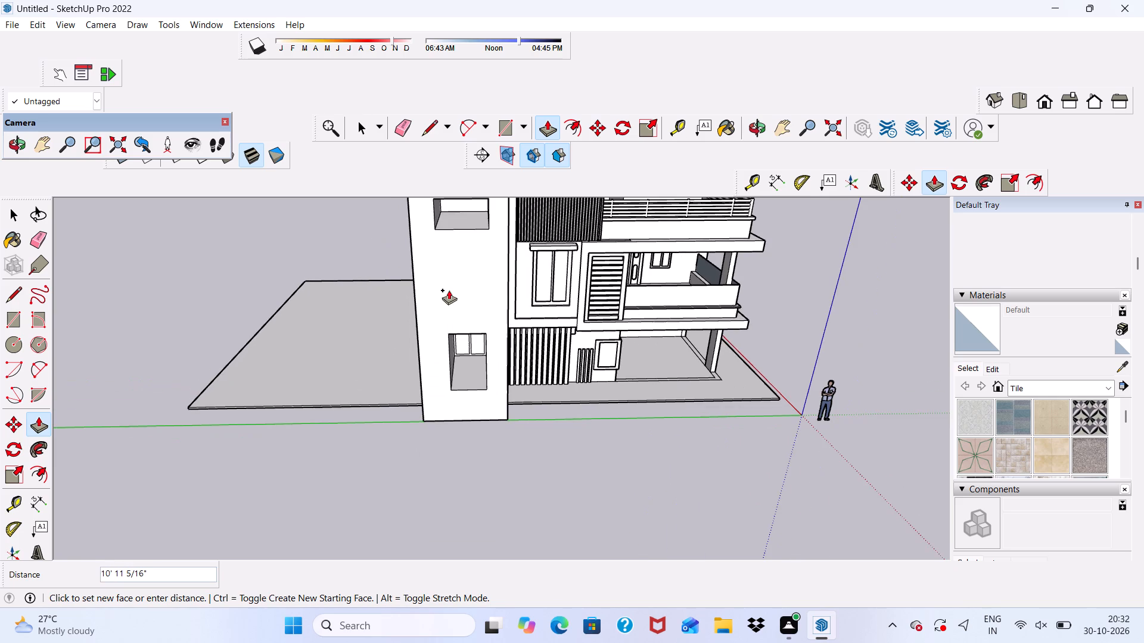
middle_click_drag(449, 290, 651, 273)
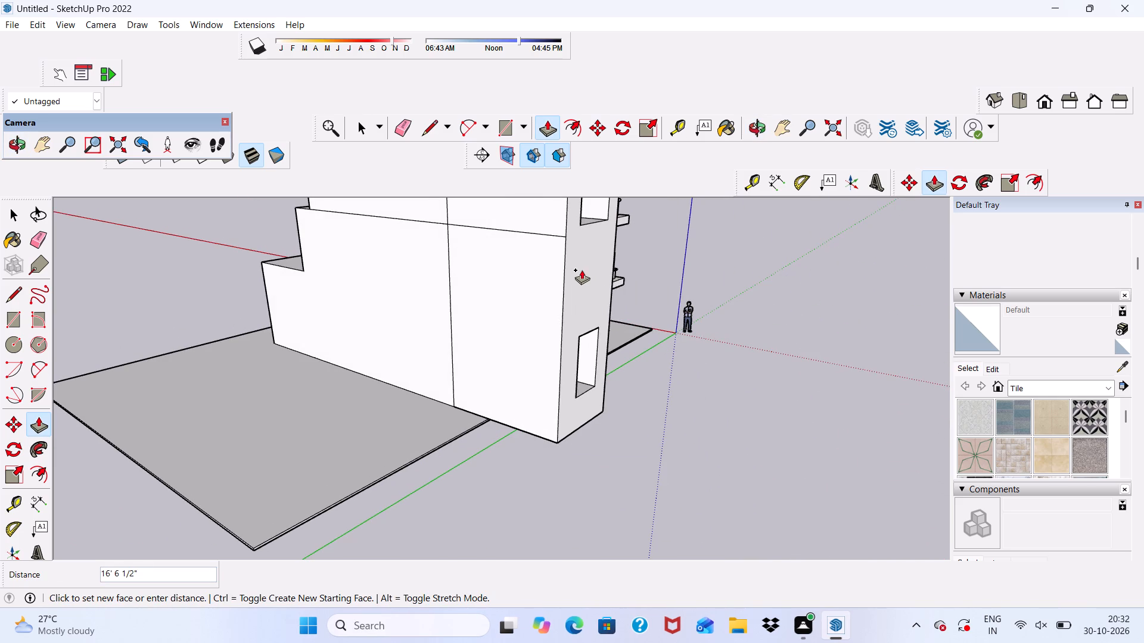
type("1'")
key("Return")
Examine the thickened wall and its window recesses from several angles.
scroll(571, 269, "down", 1)
middle_click_drag(449, 406, 449, 408)
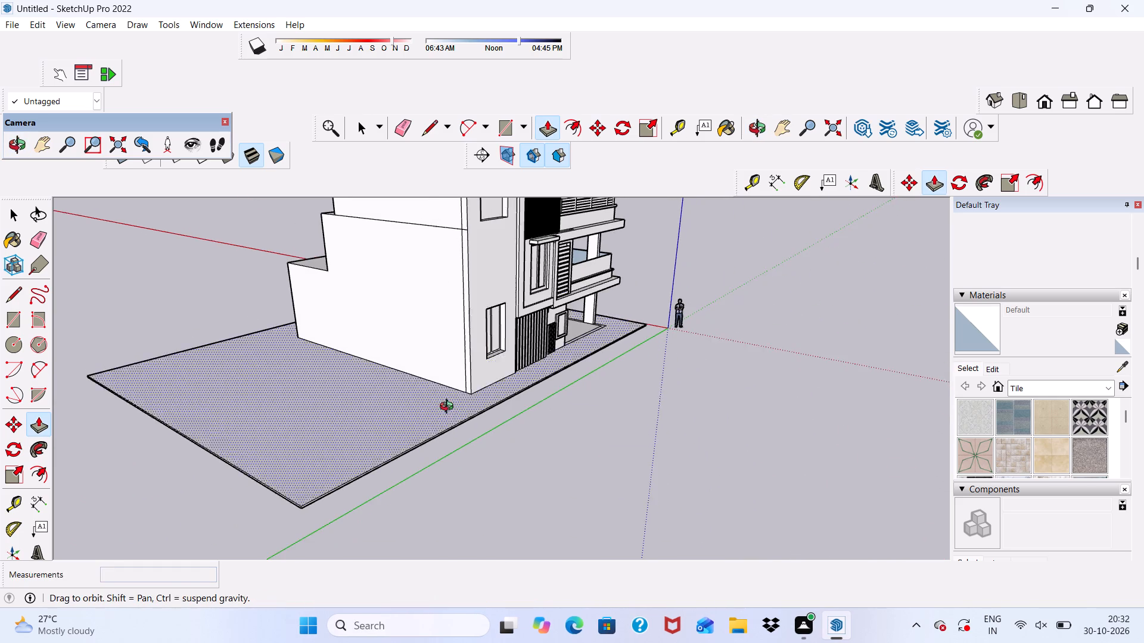
middle_click_drag(449, 408, 315, 448)
scroll(364, 375, "down", 4)
middle_click_drag(459, 413, 460, 261)
scroll(460, 261, "up", 5)
key("space")
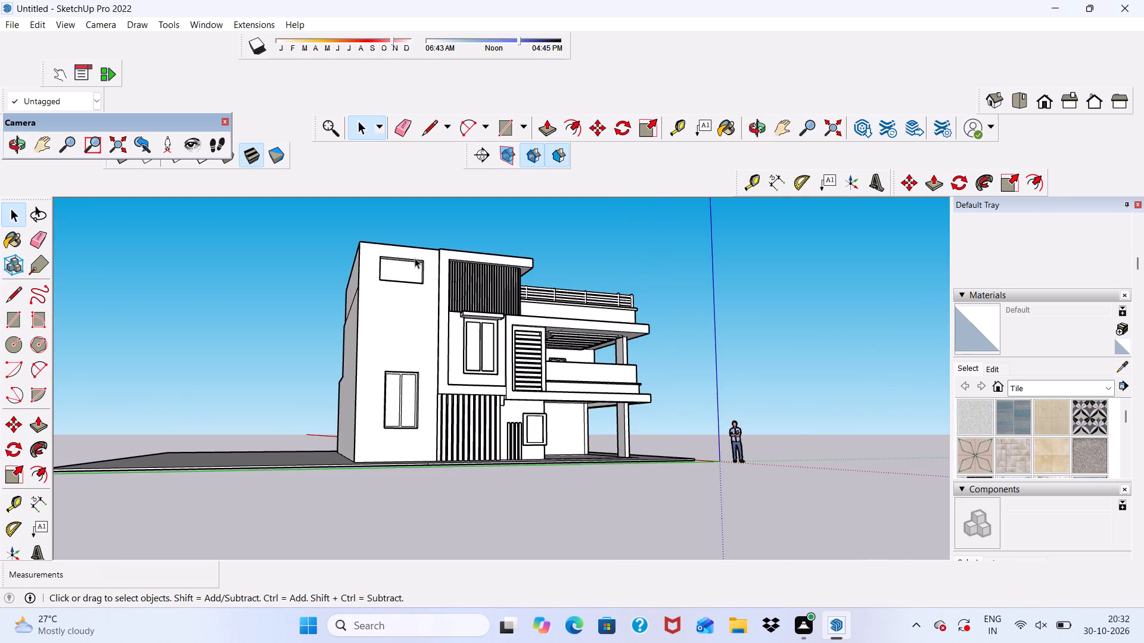
scroll(414, 258, "up", 5)
scroll(414, 269, "down", 2)
scroll(427, 312, "up", 1)
middle_click_drag(427, 312, 397, 347)
scroll(366, 321, "up", 5)
scroll(370, 281, "down", 1)
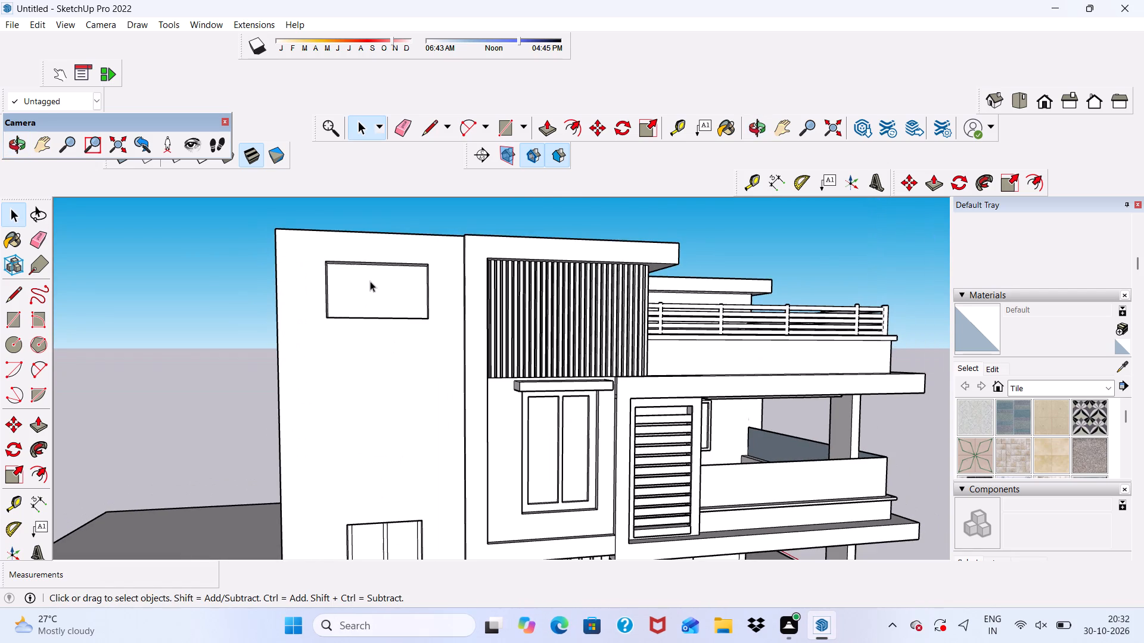
middle_click_drag(370, 281, 375, 296)
scroll(375, 296, "down", 4)
middle_click_drag(370, 323, 381, 302)
middle_click_drag(372, 352, 507, 356)
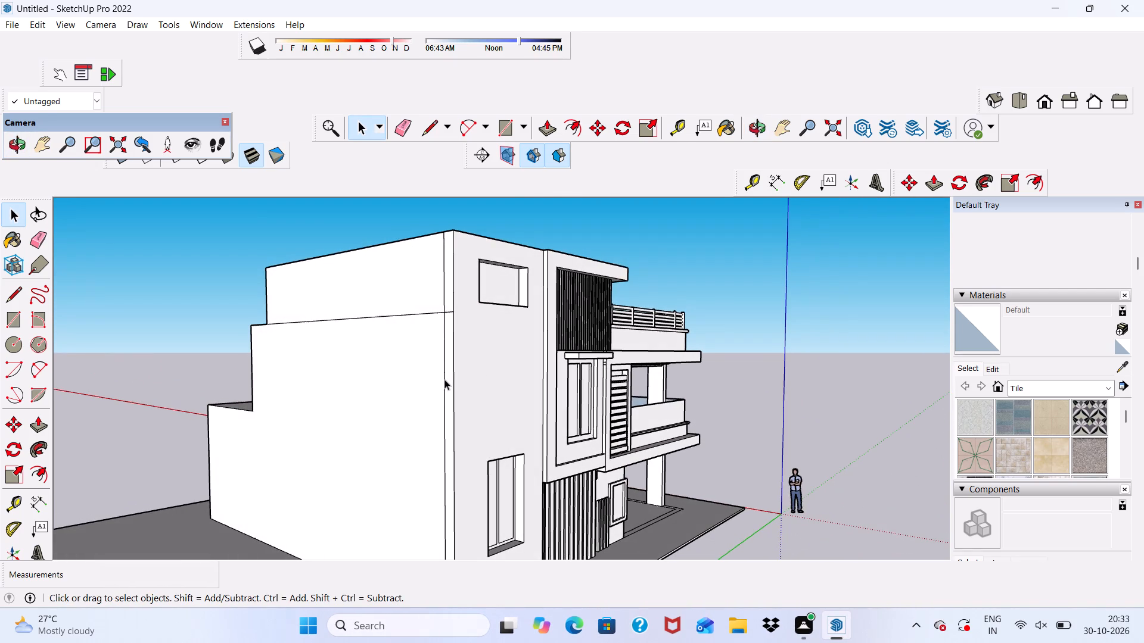
middle_click_drag(530, 369, 458, 372)
left_click(508, 129)
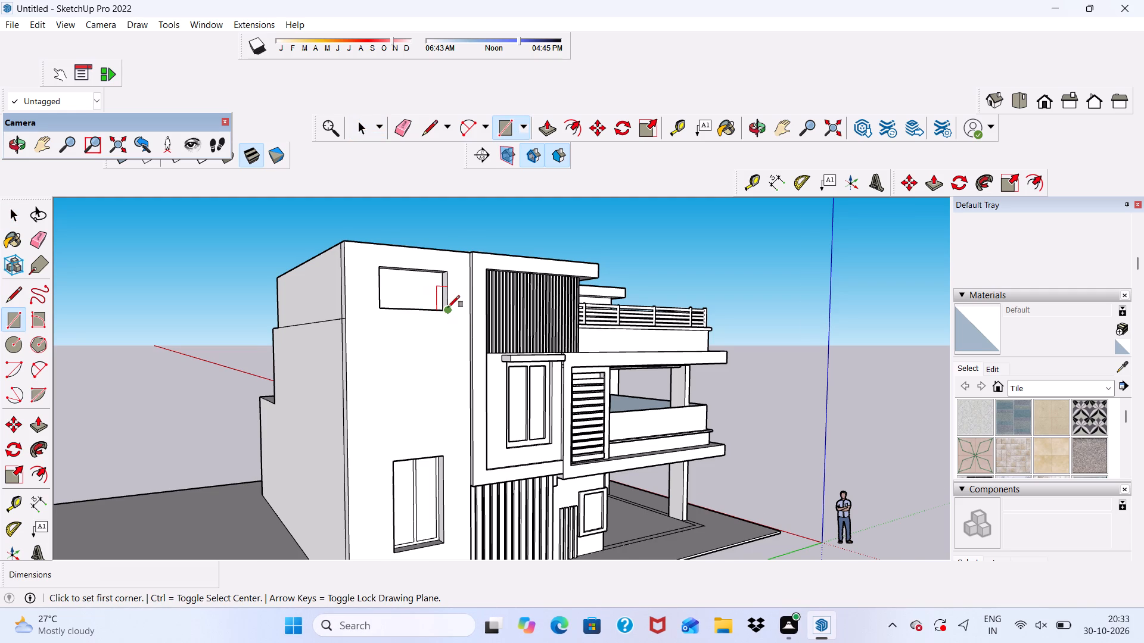
scroll(448, 307, "down", 1)
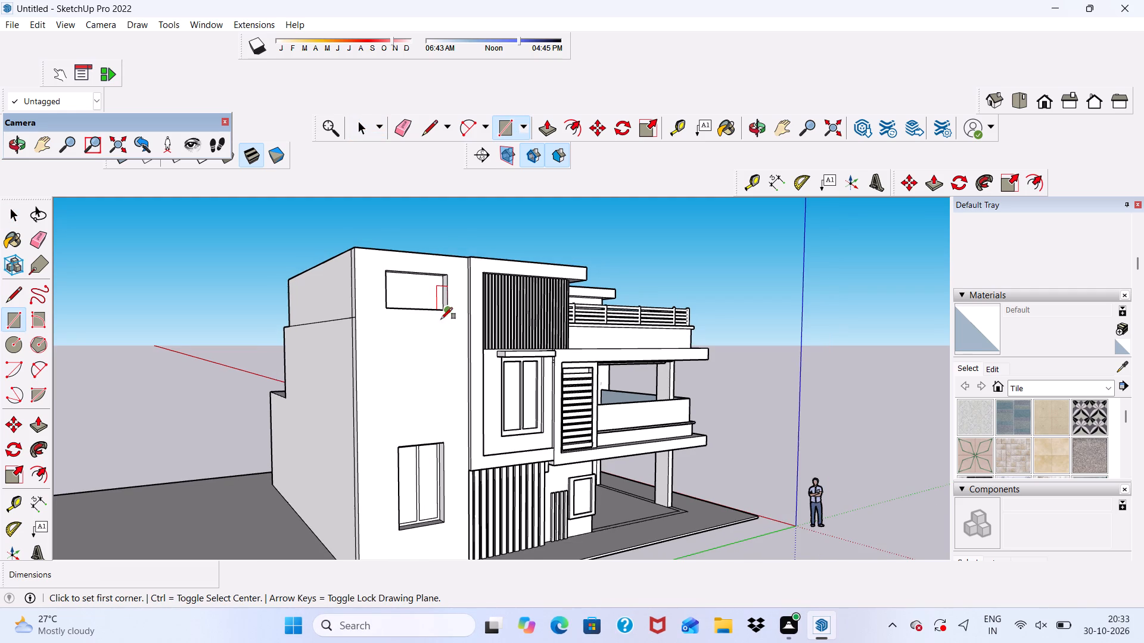
middle_click_drag(435, 329, 468, 324)
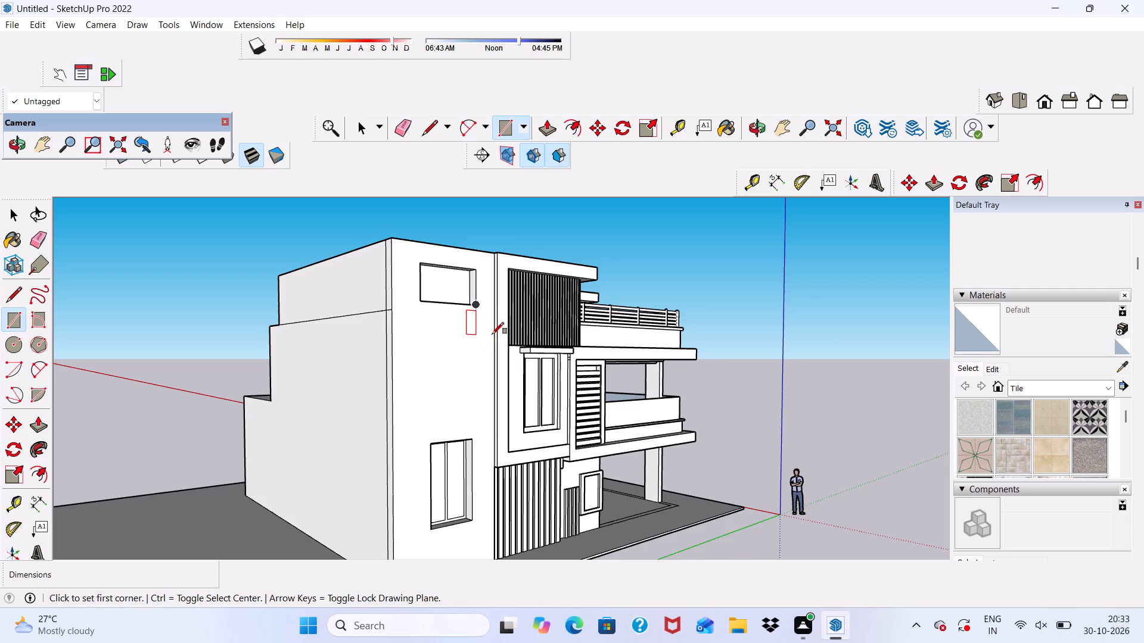
scroll(492, 334, "up", 1)
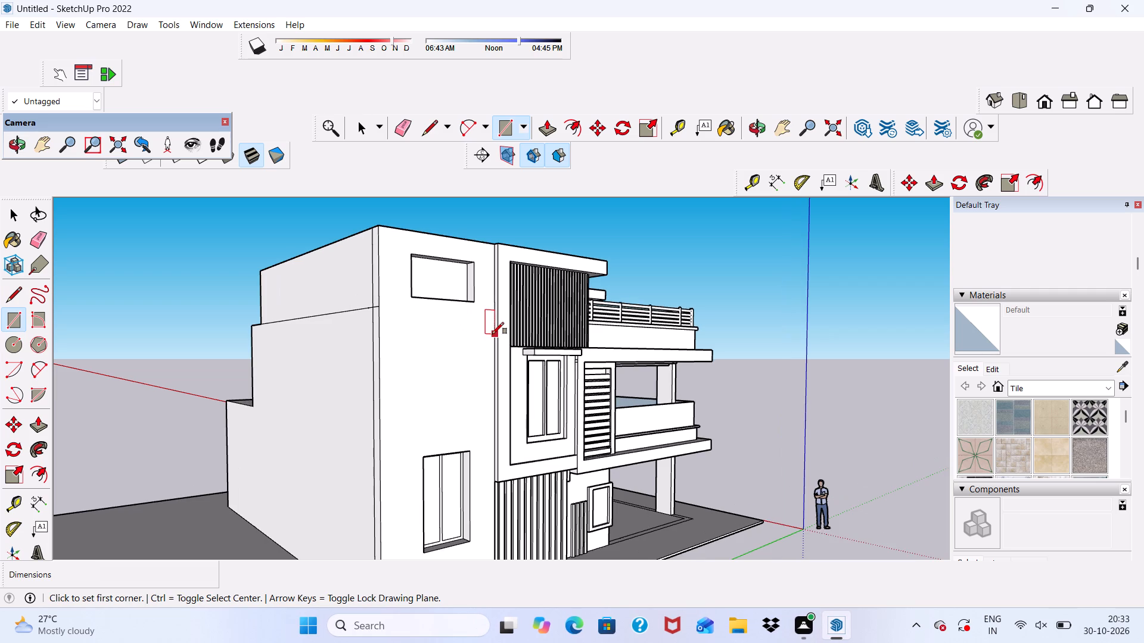
middle_click_drag(492, 334, 533, 327)
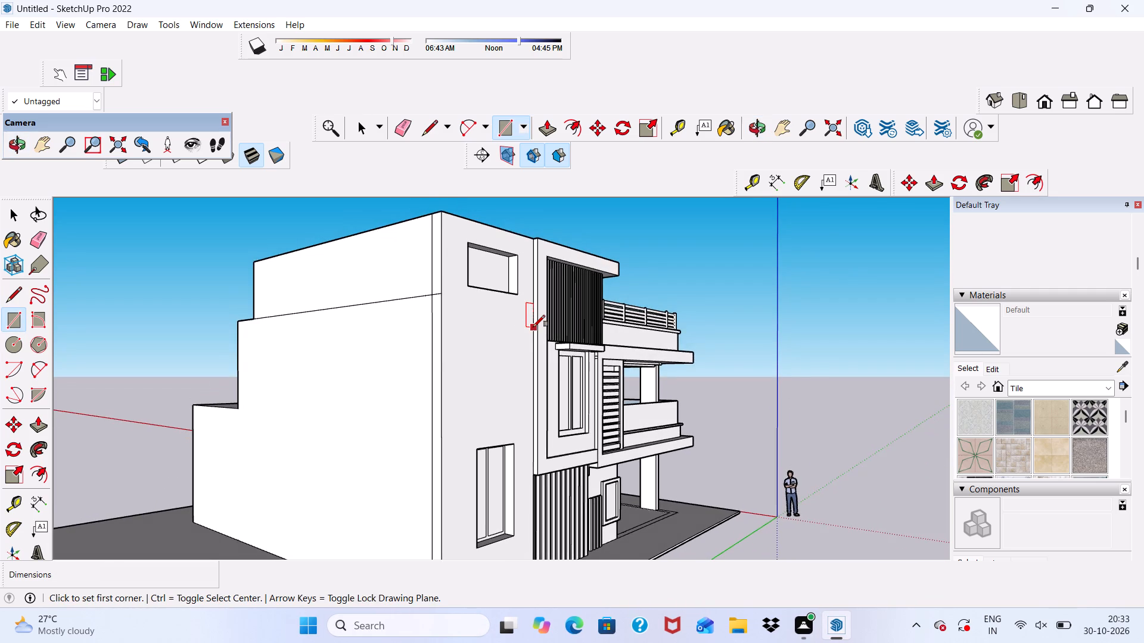
scroll(533, 327, "up", 4)
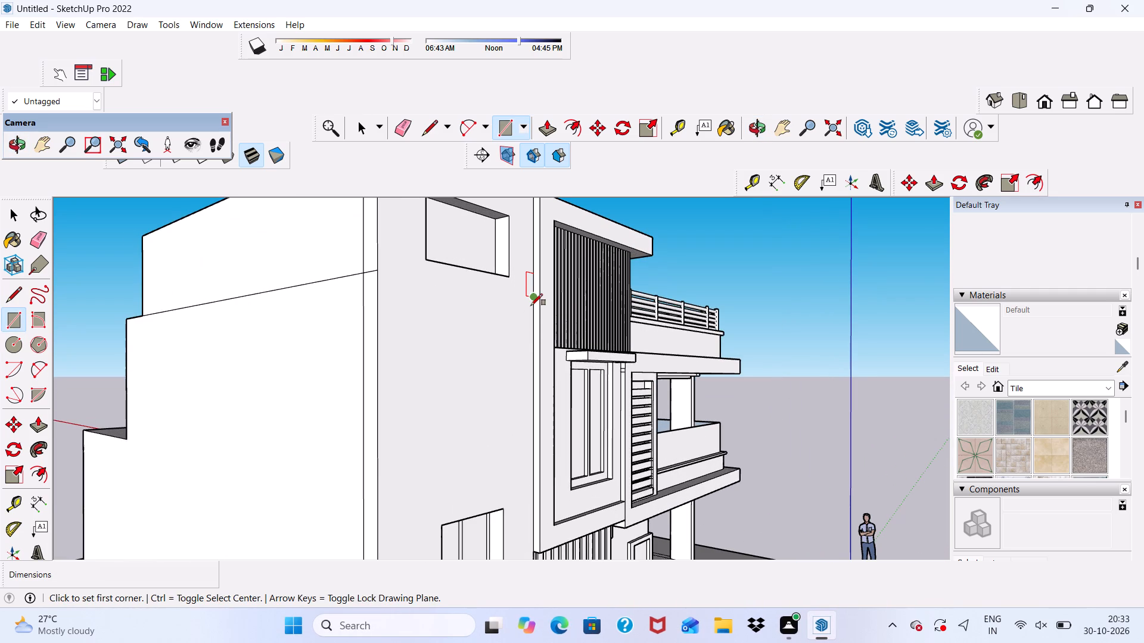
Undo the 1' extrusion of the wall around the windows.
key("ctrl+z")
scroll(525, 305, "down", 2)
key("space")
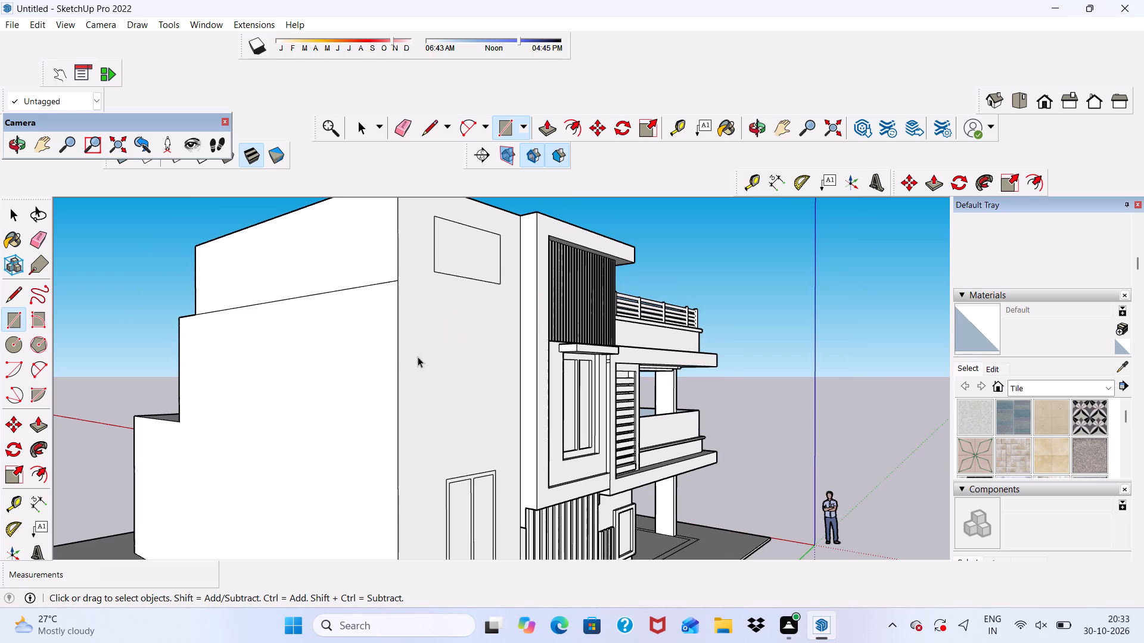
Draw a vertical rectangle about 9' 6" tall on the wall between the upper opening and the lower framed window.
scroll(456, 316, "down", 4)
middle_click_drag(459, 316, 415, 336)
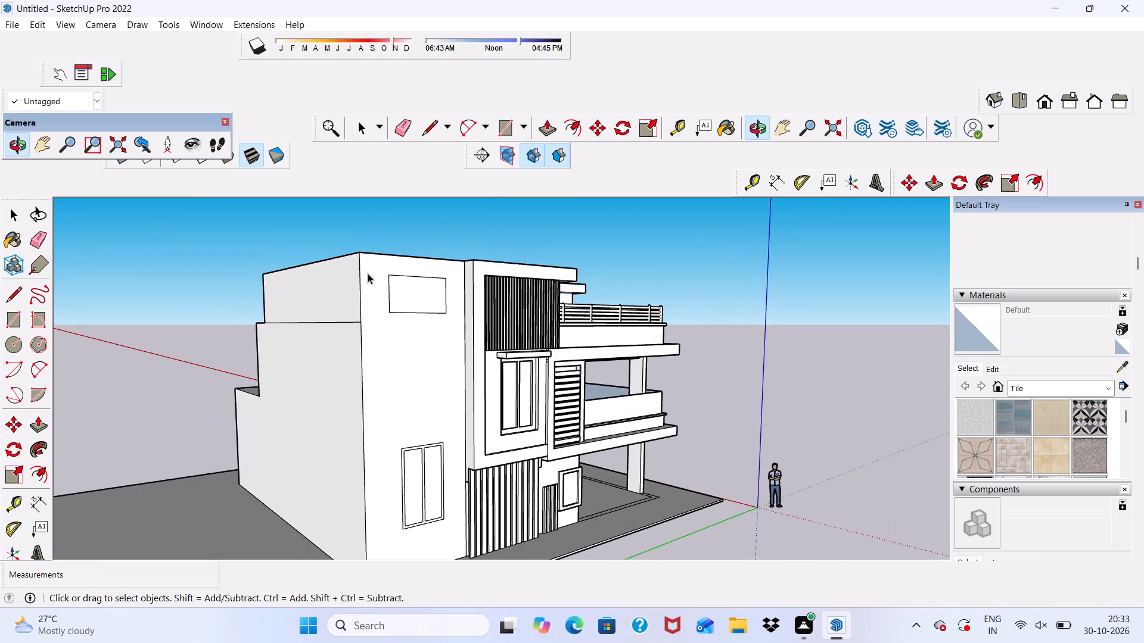
left_click(509, 127)
scroll(459, 318, "up", 3)
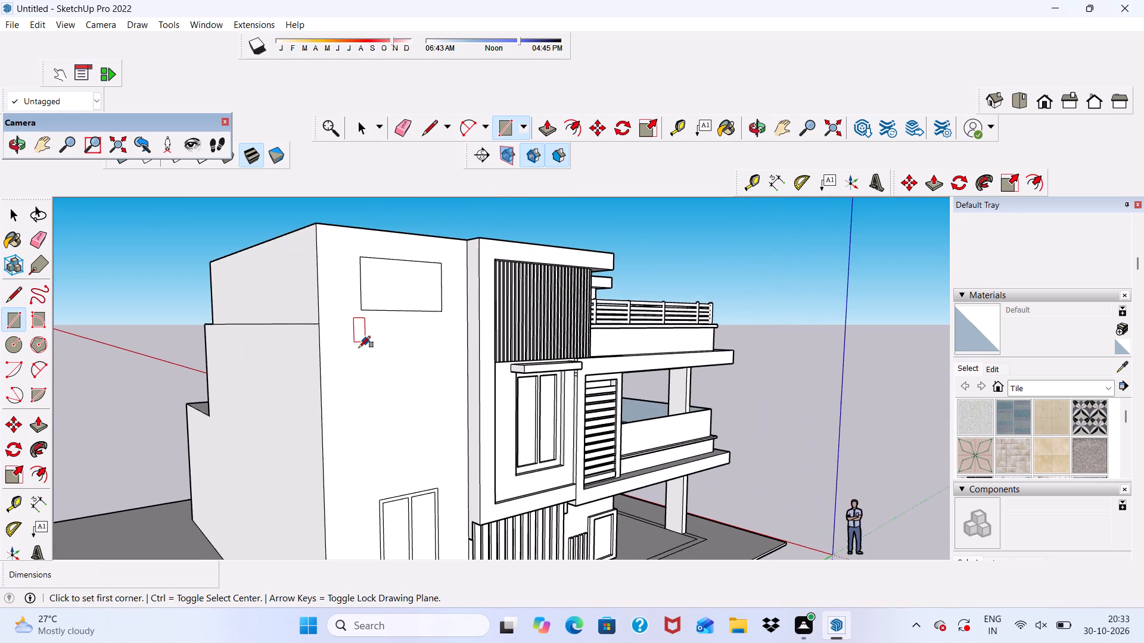
scroll(359, 348, "down", 1)
middle_click_drag(358, 347, 325, 323)
scroll(349, 327, "up", 5)
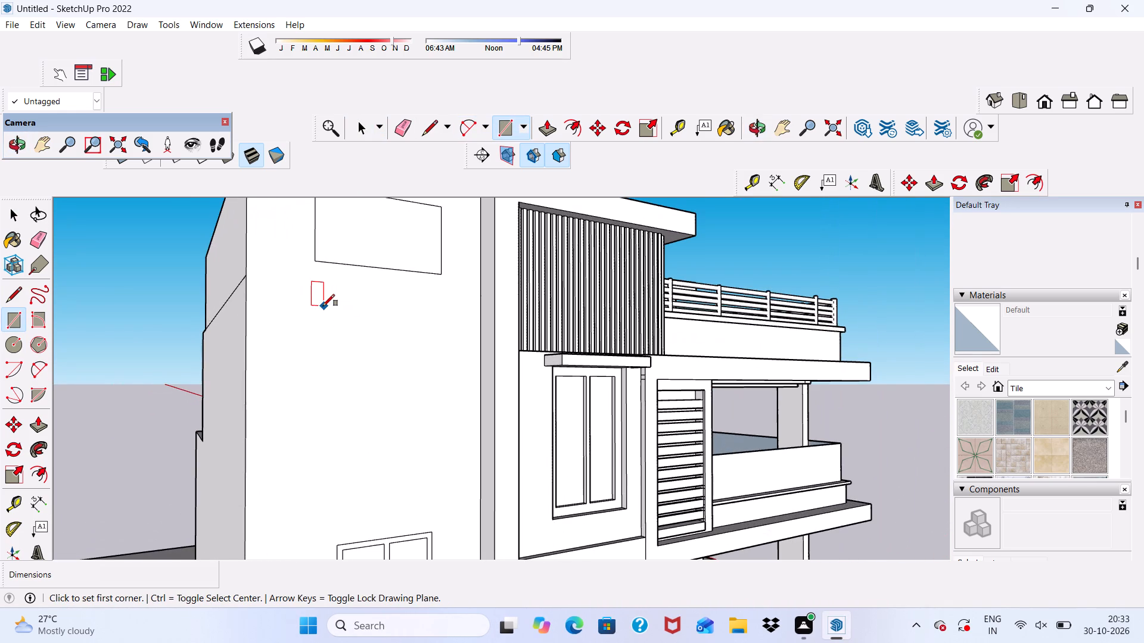
left_click(324, 302)
scroll(344, 329, "down", 3)
scroll(392, 362, "down", 2)
scroll(361, 301, "down", 5)
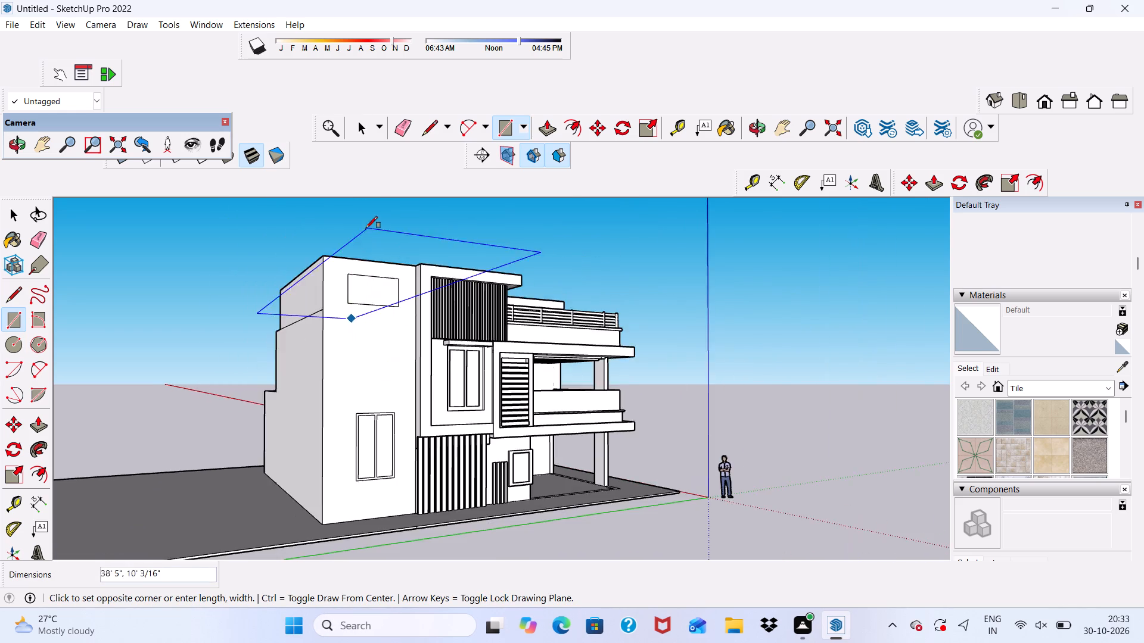
scroll(366, 228, "down", 4)
scroll(399, 405, "up", 11)
scroll(352, 325, "up", 5)
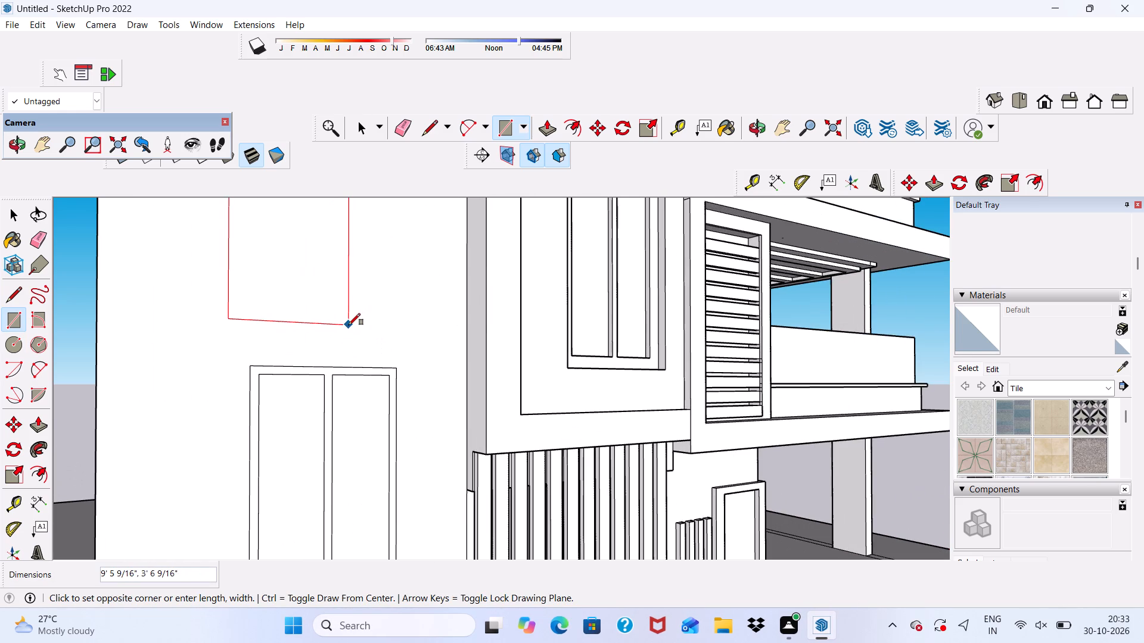
left_click(356, 327)
Draw a small rectangle about 1' 1" wide and 1' 9" tall inside the tall panel, hanging from its top edge.
scroll(355, 327, "down", 14)
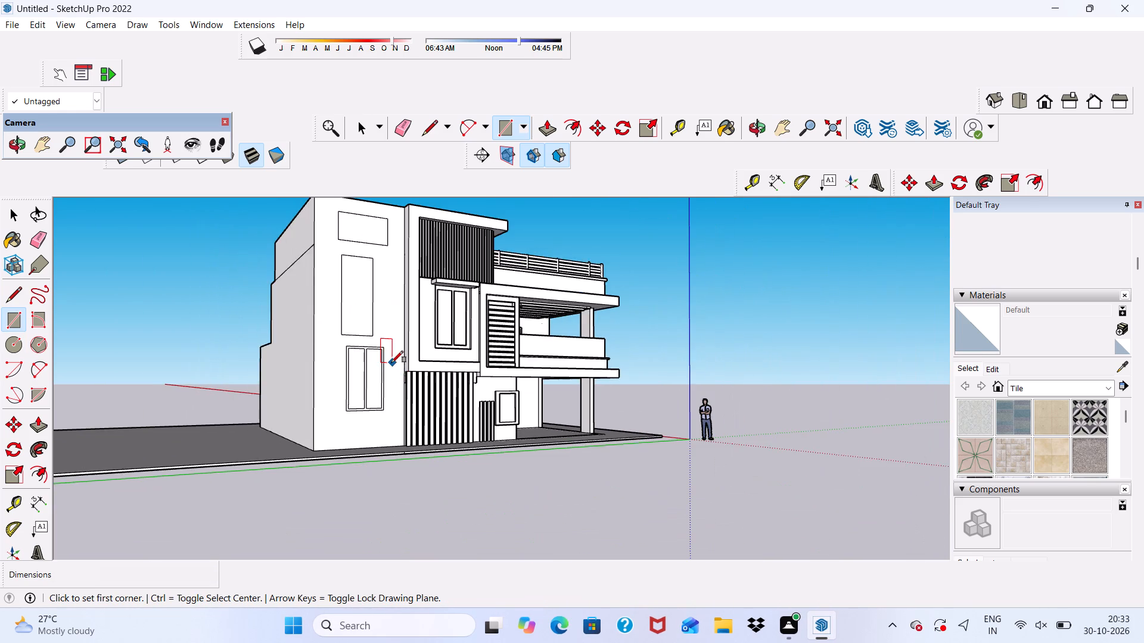
middle_click_drag(391, 363, 375, 372)
scroll(337, 268, "up", 5)
scroll(337, 268, "down", 1)
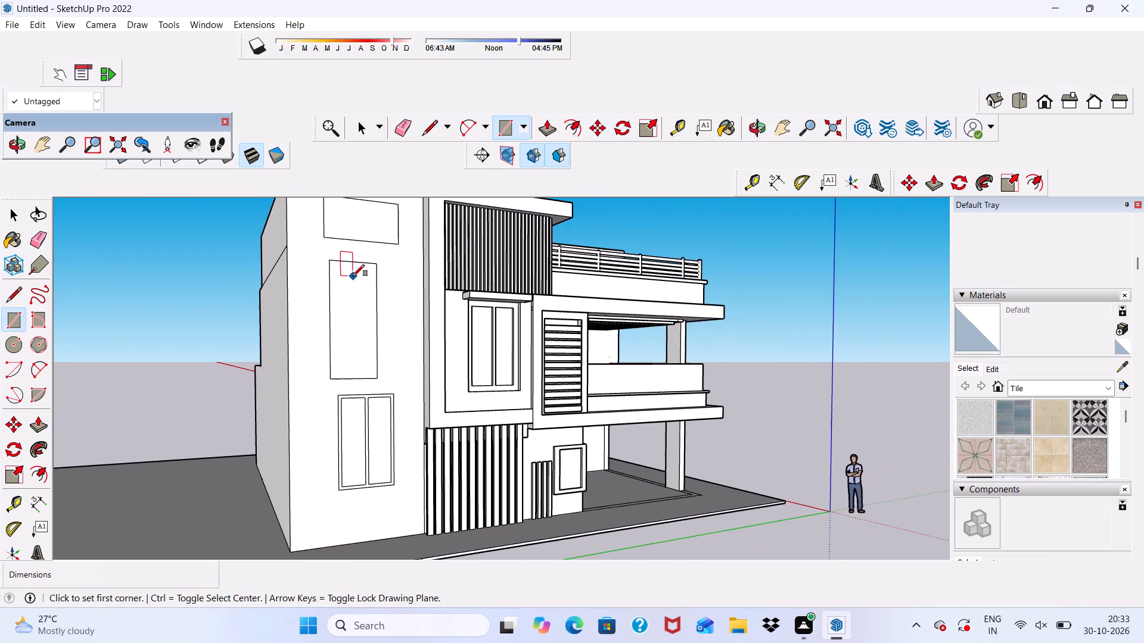
scroll(361, 283, "up", 9)
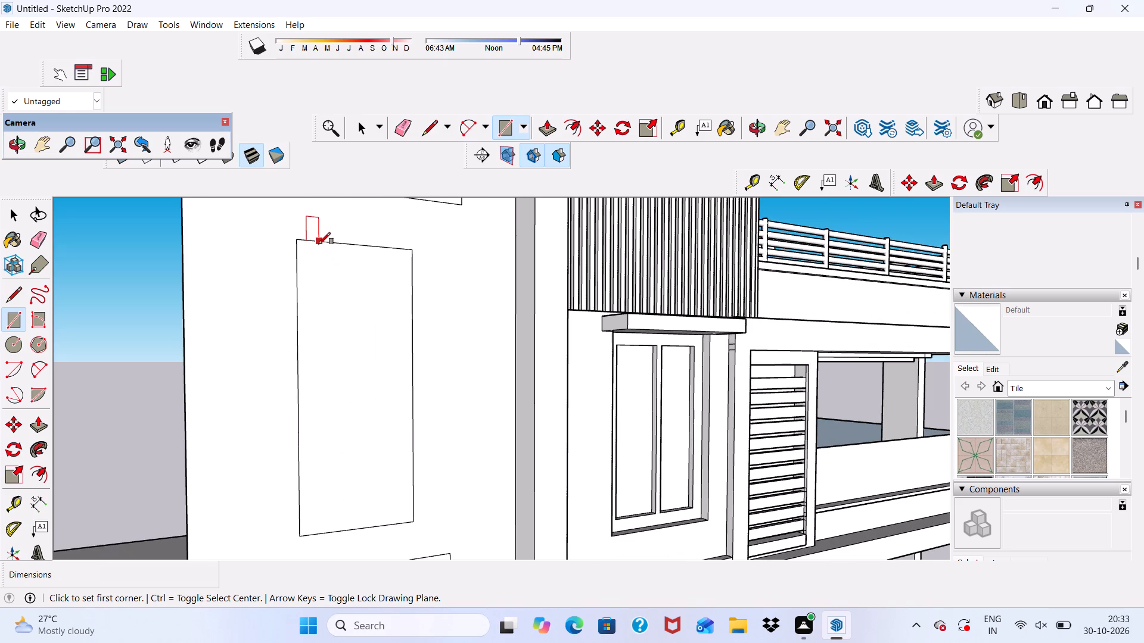
left_click(319, 244)
scroll(346, 301, "up", 7)
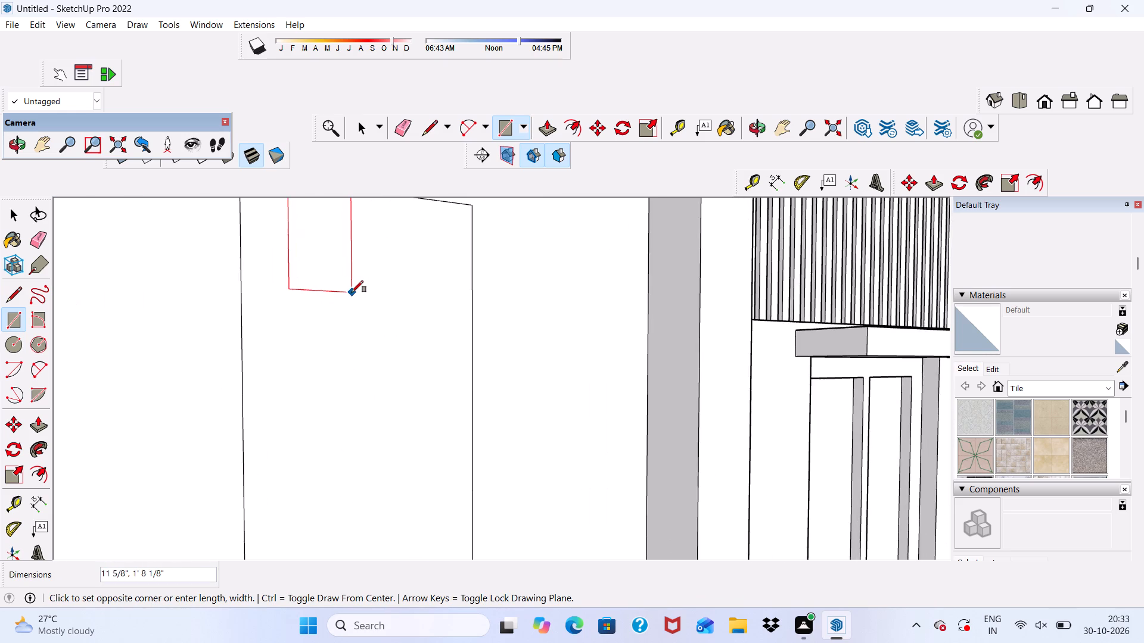
scroll(352, 292, "down", 4)
left_click(356, 293)
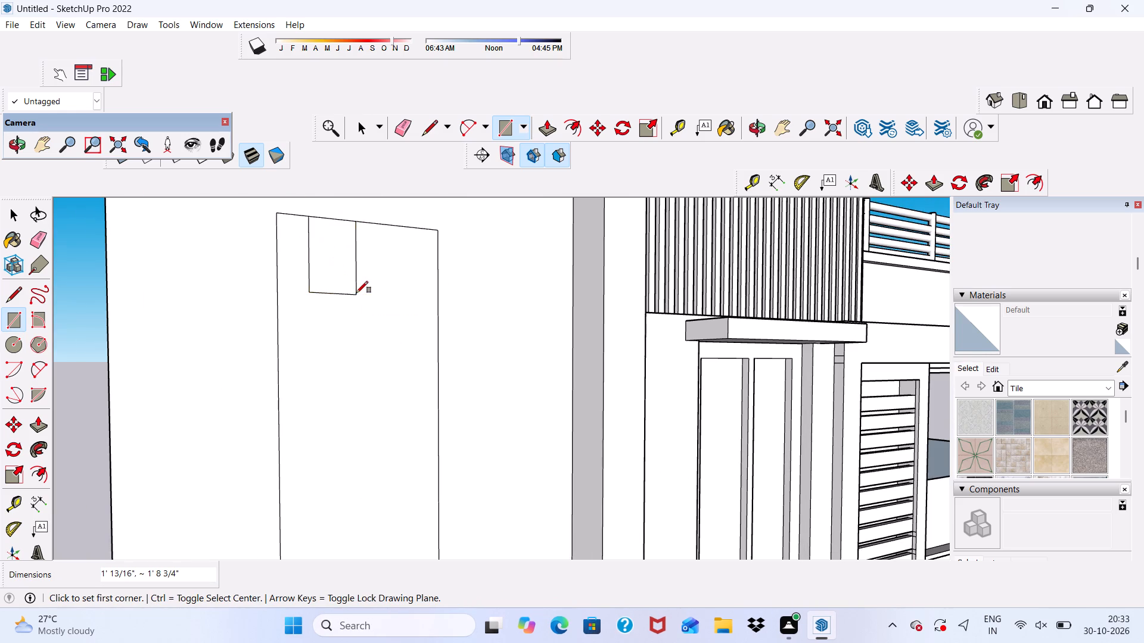
Draw a thin horizontal strip across the tall panel from edge to edge, just below the small rectangle.
scroll(357, 298, "down", 5)
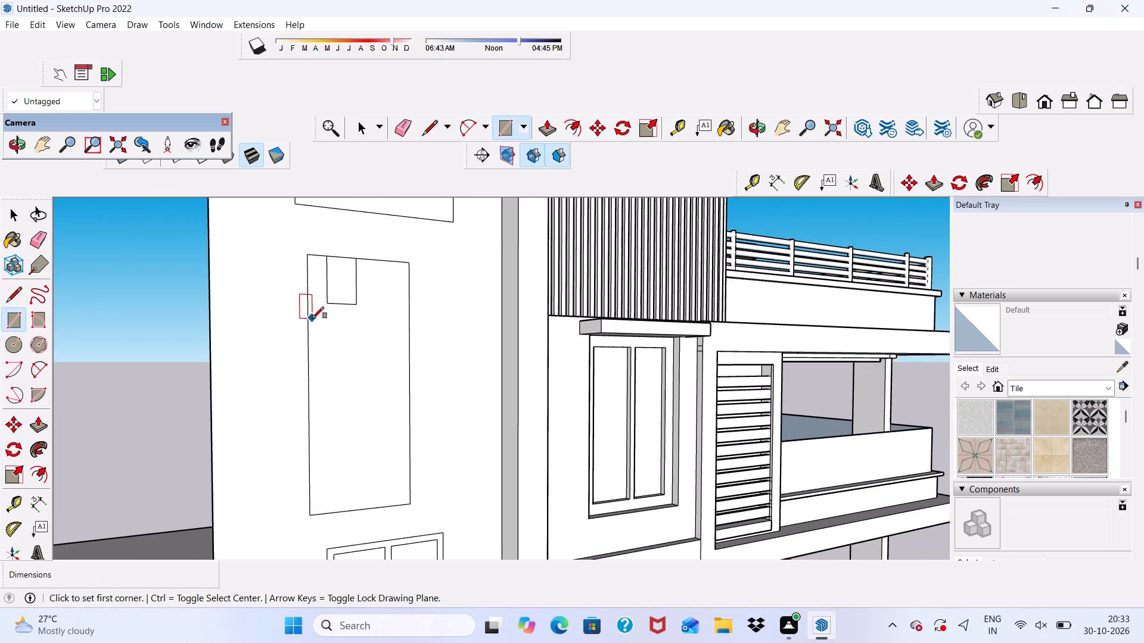
left_click(312, 319)
scroll(387, 321, "up", 9)
scroll(443, 297, "up", 4)
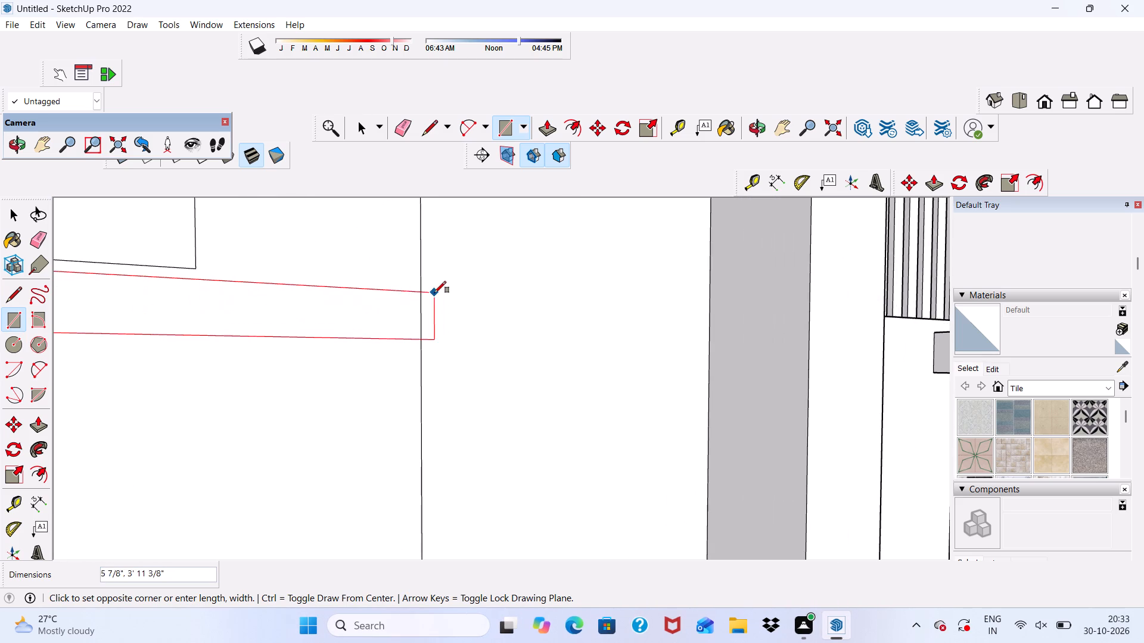
scroll(424, 295, "up", 1)
left_click(422, 305)
scroll(422, 305, "down", 10)
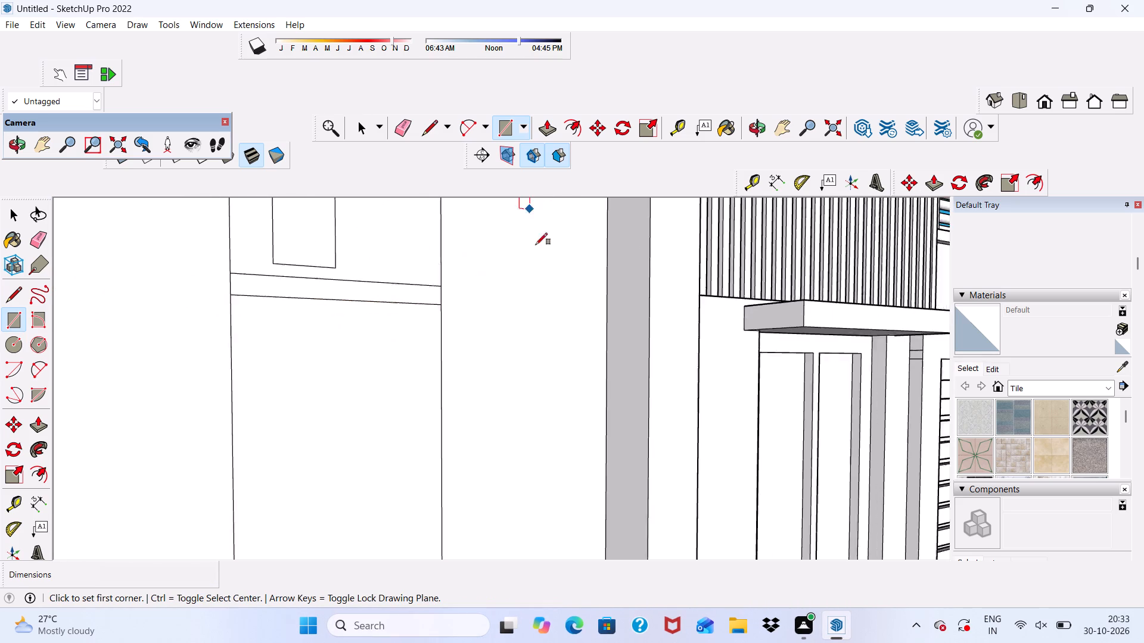
Copy the horizontal strip, face and edges, straight down by about 6 13/16" within the tall panel.
scroll(536, 245, "down", 2)
middle_click_drag(532, 331, 453, 339)
key("space")
scroll(346, 312, "up", 5)
left_click(333, 281)
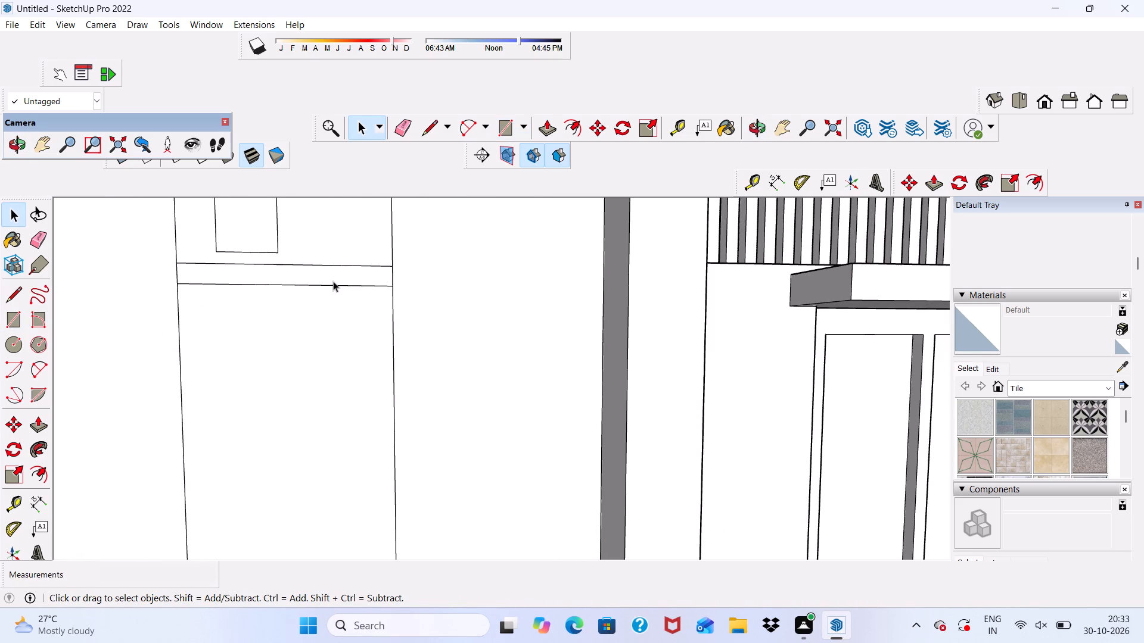
left_click(333, 281)
left_click(592, 125)
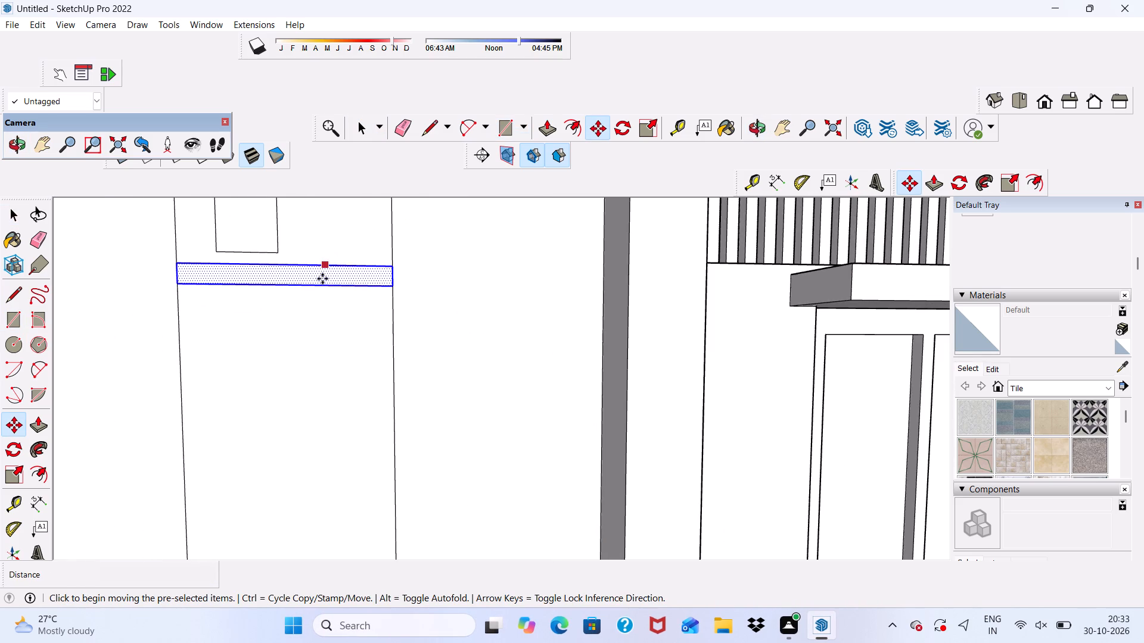
left_click(309, 277)
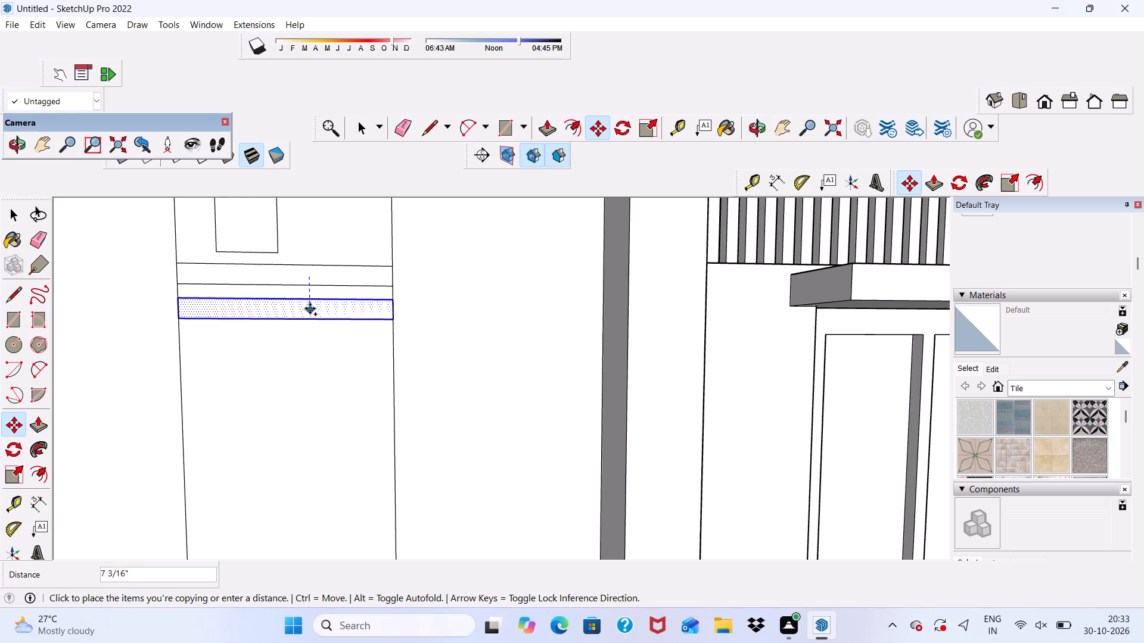
left_click(310, 308)
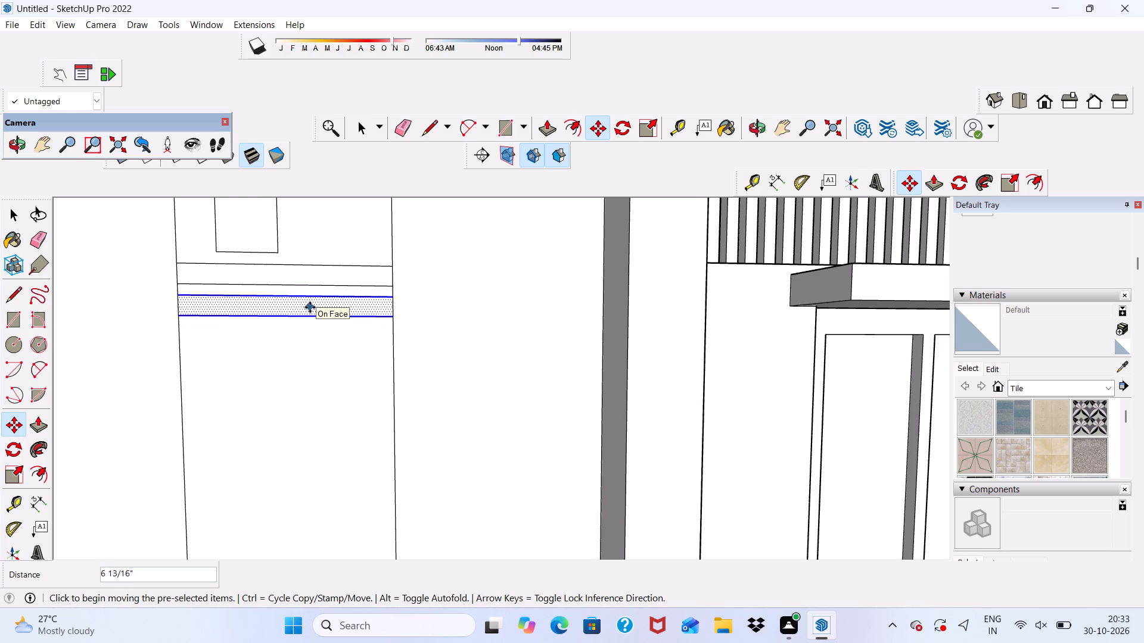
Repeat the strip copy 15 times at the same spacing down the tall panel.
key("shift+asterisk")
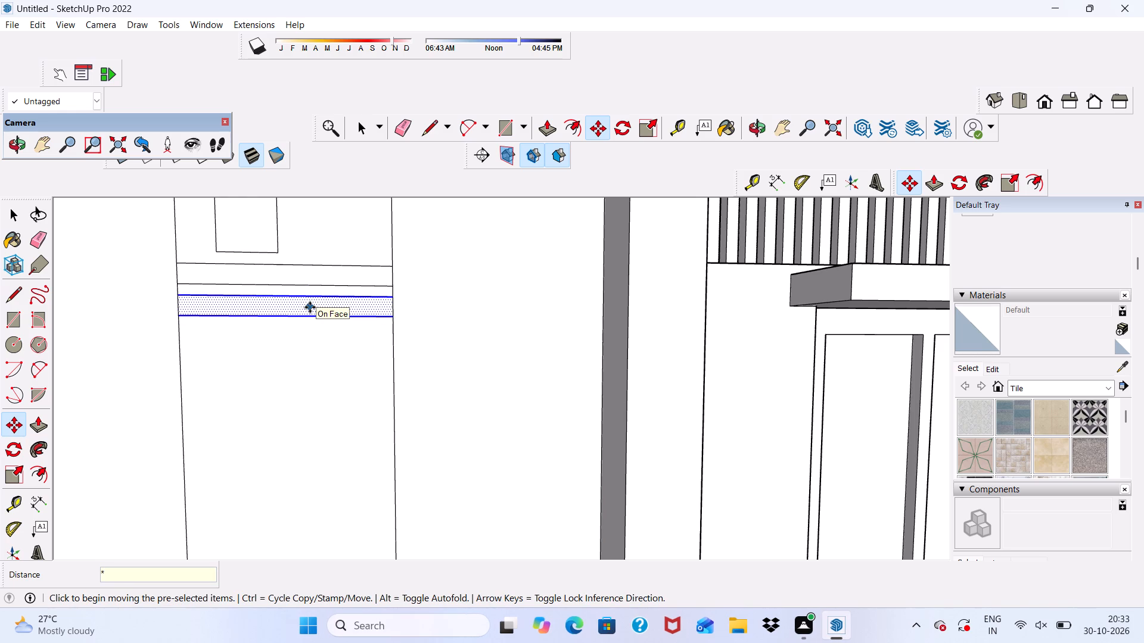
type("15")
key("Return")
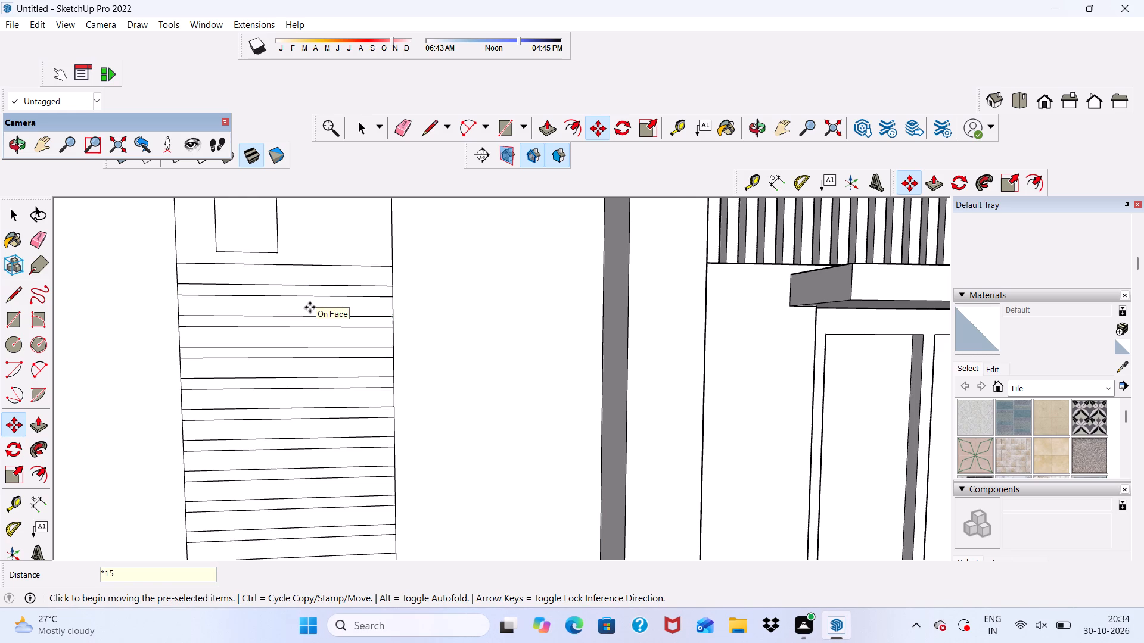
Erase all edges of the two surplus strips between the tall panel's bottom edge and the lower framed window.
scroll(342, 280, "down", 13)
scroll(376, 410, "up", 7)
middle_click_drag(243, 467, 273, 412)
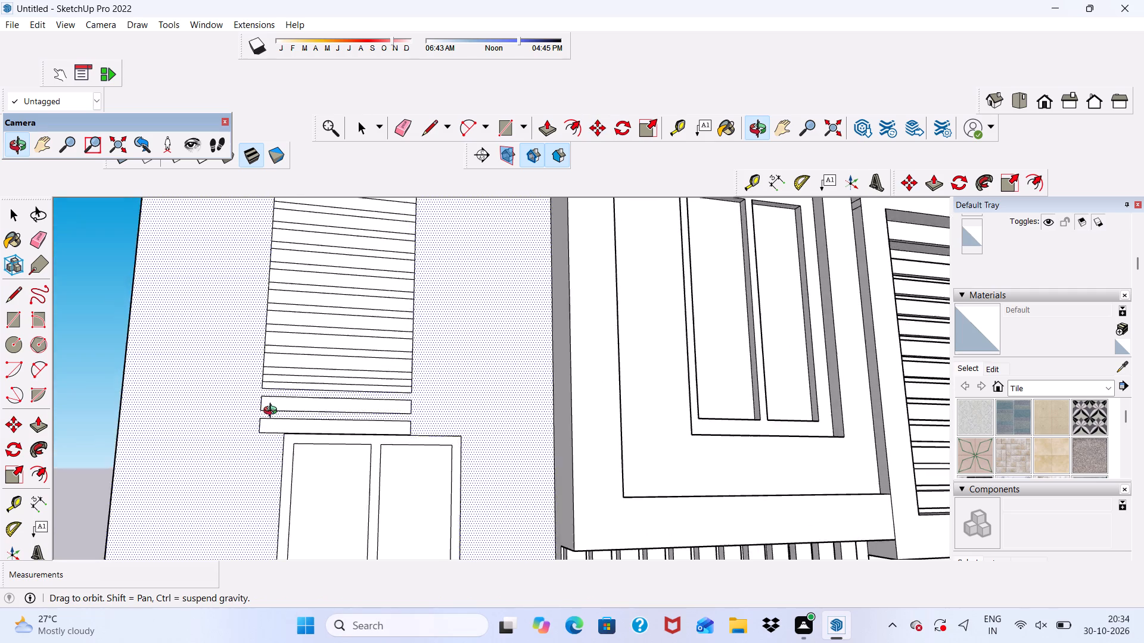
middle_click_drag(273, 412, 276, 413)
scroll(276, 413, "up", 5)
left_click(399, 125)
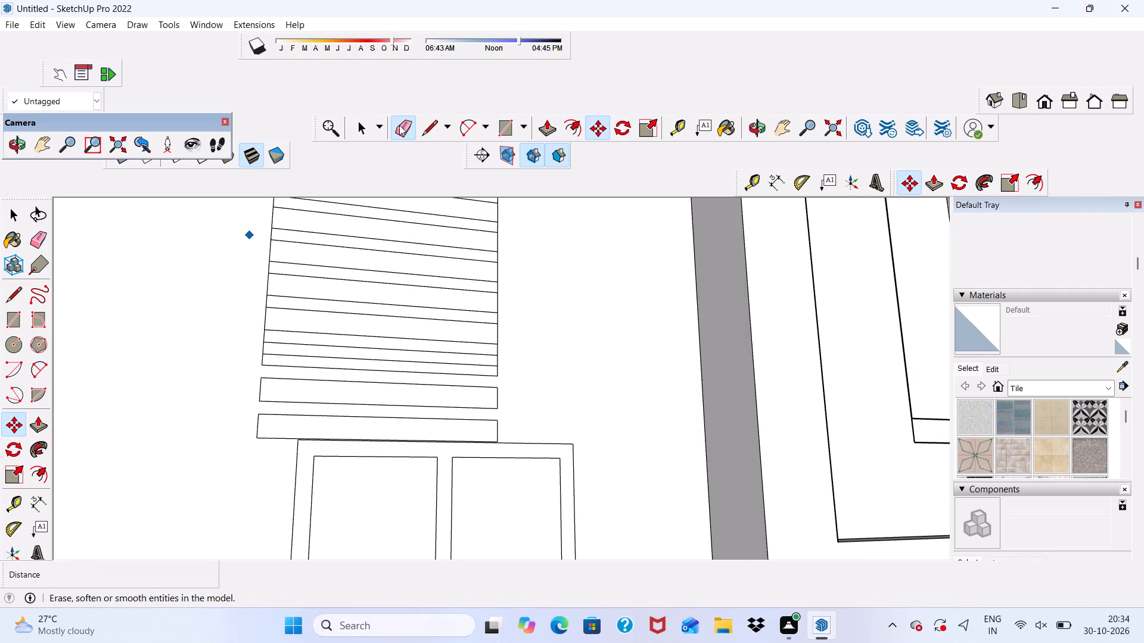
scroll(363, 358, "up", 4)
left_click_drag(318, 390, 313, 405)
scroll(291, 404, "down", 5)
scroll(290, 436, "up", 2)
left_click_drag(278, 408, 279, 408)
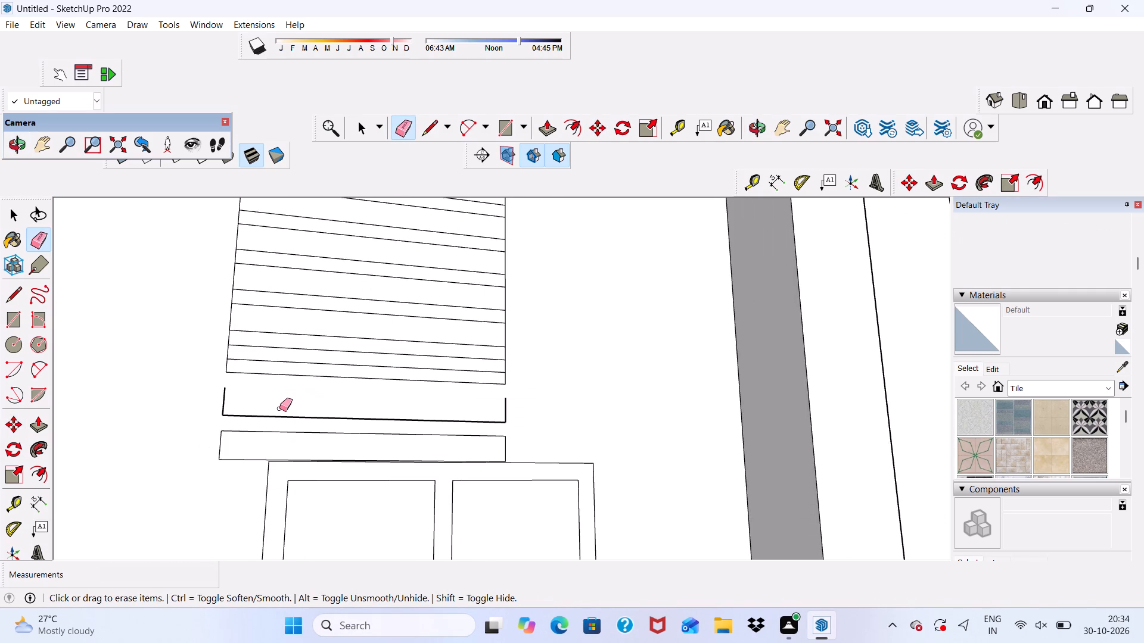
left_click_drag(279, 408, 279, 424)
left_click_drag(272, 430, 272, 438)
left_click(241, 456)
left_click_drag(225, 458, 225, 457)
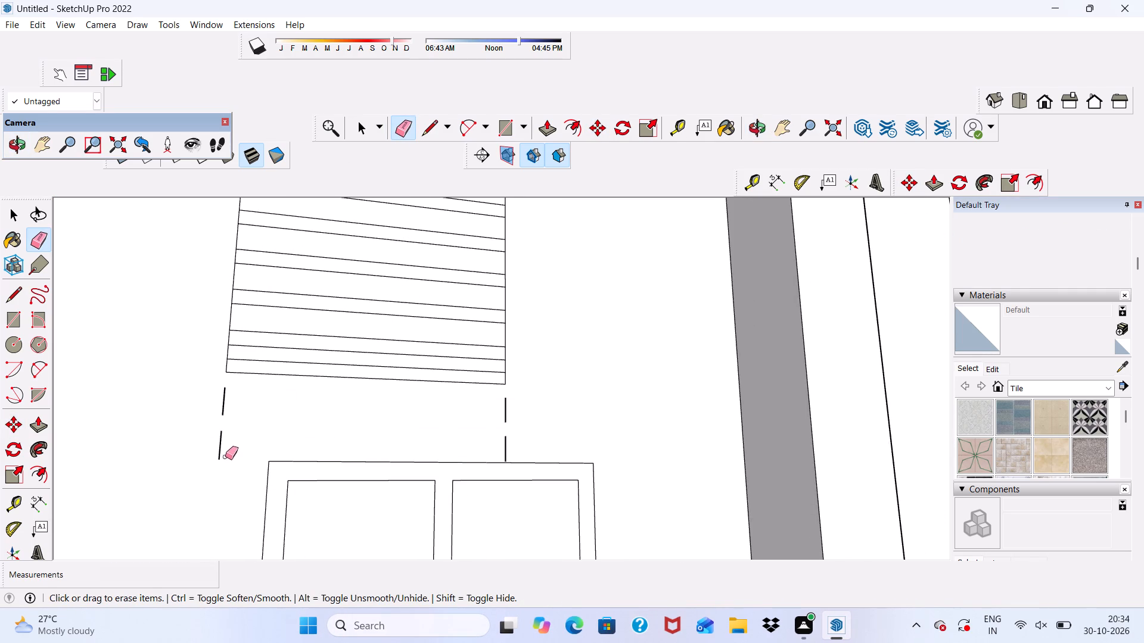
left_click_drag(225, 457, 210, 450)
left_click_drag(217, 402, 229, 401)
left_click_drag(503, 406, 504, 444)
Push/Pull the wall face surrounding the tall panel and window openings outward by 1'.
scroll(487, 347, "down", 18)
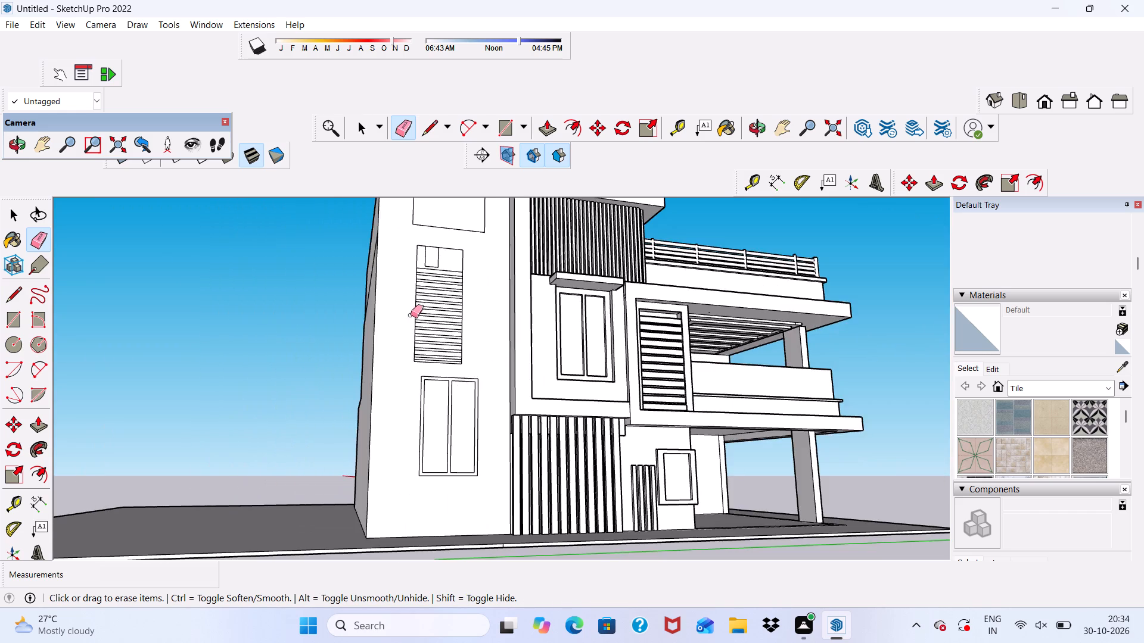
scroll(417, 257, "up", 5)
key("space")
scroll(451, 258, "up", 3)
left_click(357, 260)
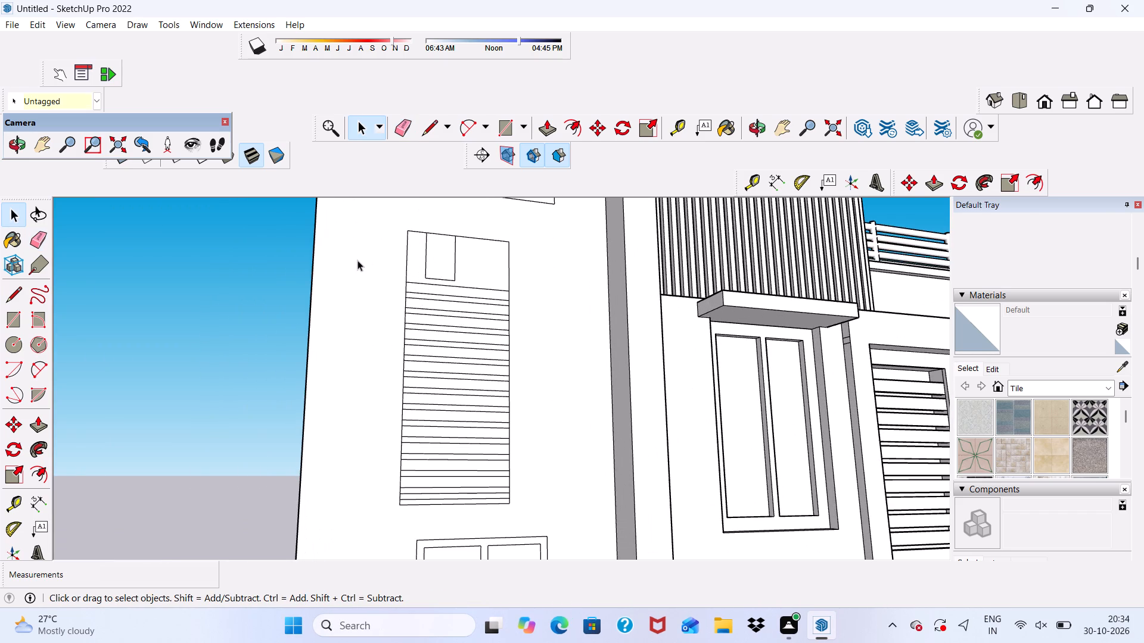
scroll(357, 276, "down", 10)
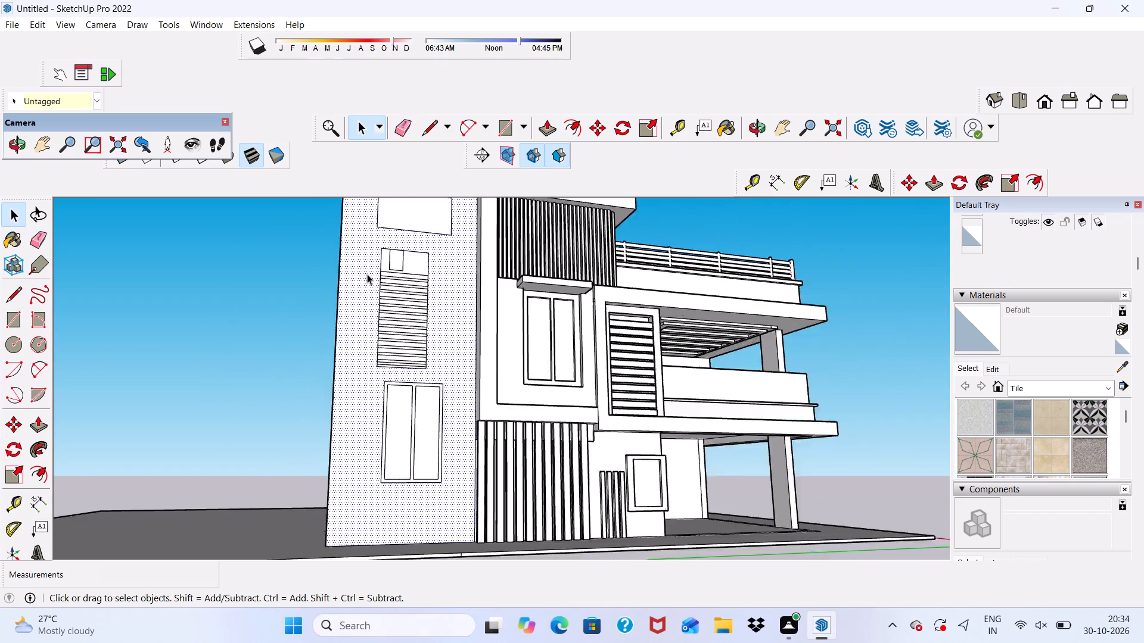
scroll(367, 274, "down", 1)
left_click(547, 126)
scroll(461, 279, "up", 4)
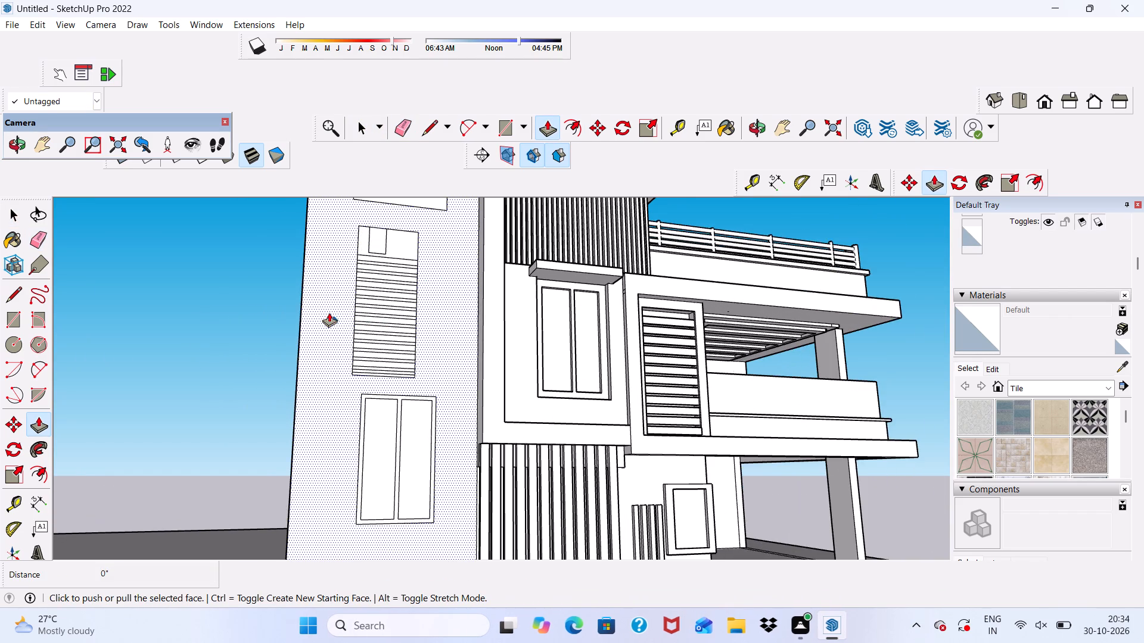
left_click(329, 308)
scroll(336, 284, "down", 1)
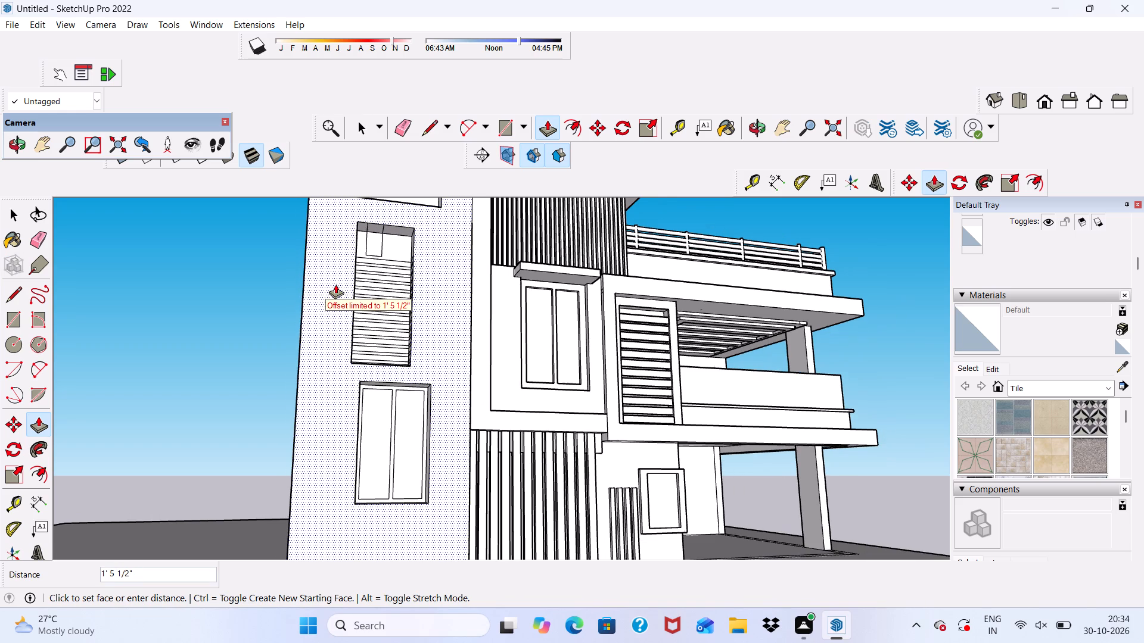
middle_click_drag(335, 284, 280, 328)
type("1'")
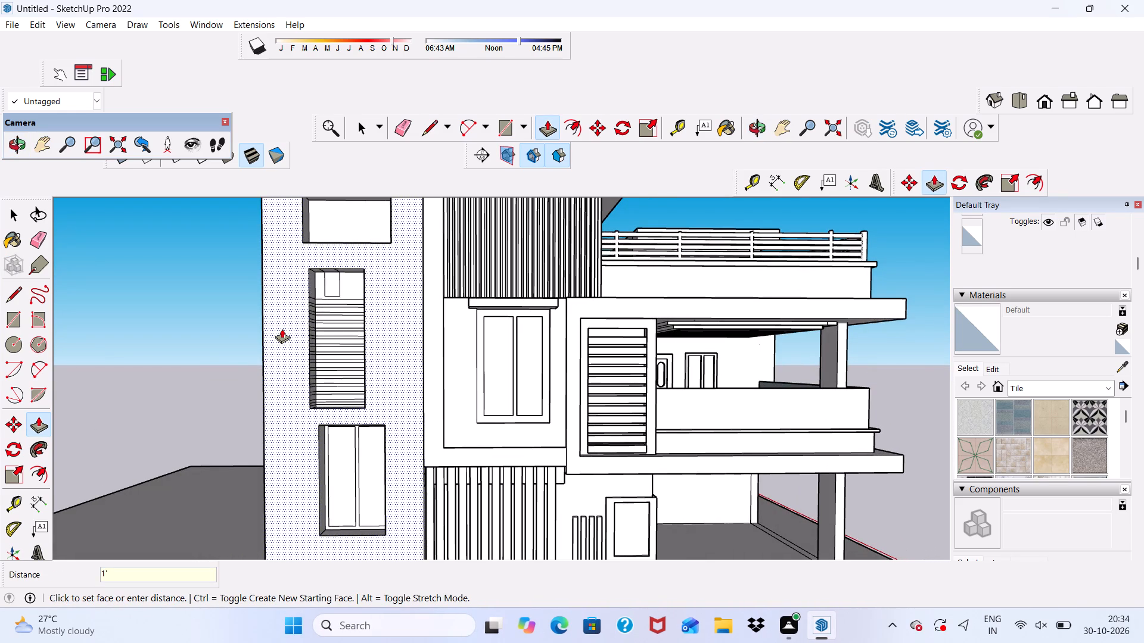
key("Return")
Pull the top three horizontal strips of the recessed tall panel out 1', flush with the wall face.
scroll(290, 332, "down", 2)
scroll(374, 341, "up", 13)
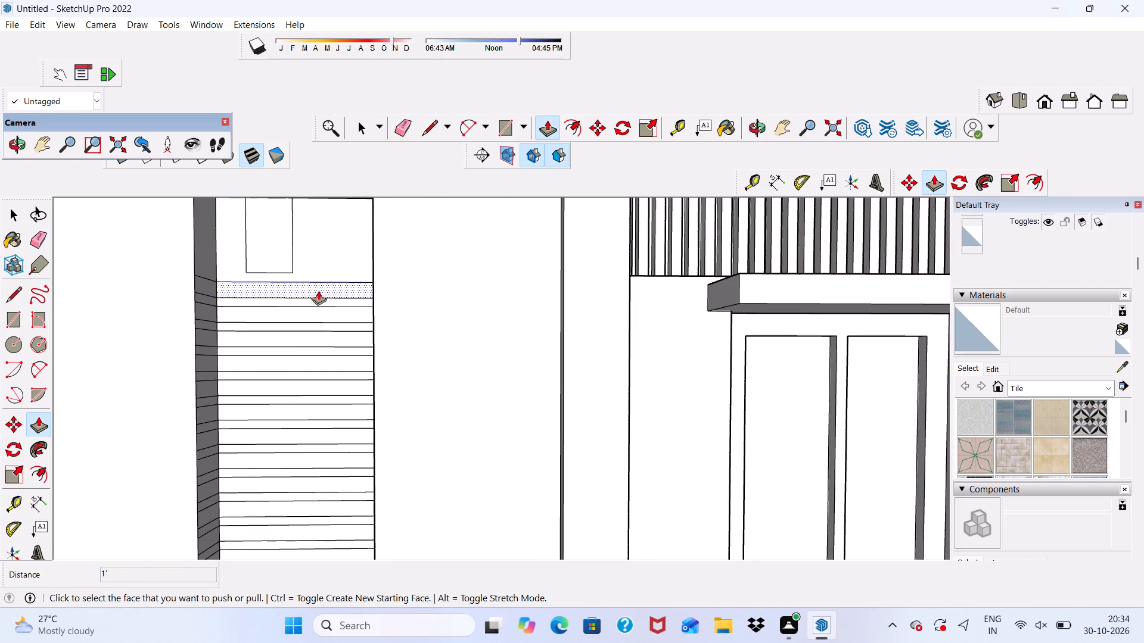
scroll(305, 298, "up", 1)
scroll(305, 296, "down", 9)
middle_click_drag(282, 314, 349, 336)
scroll(326, 317, "up", 6)
left_click(325, 311)
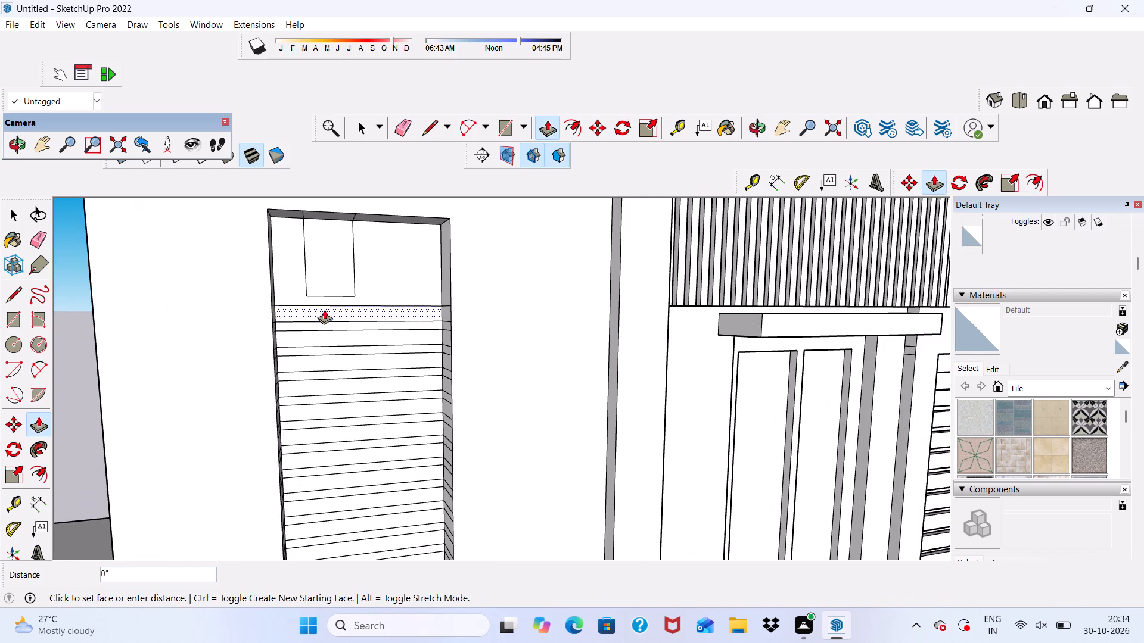
scroll(270, 316, "up", 1)
left_click(270, 316)
scroll(300, 339, "up", 4)
left_click(300, 339)
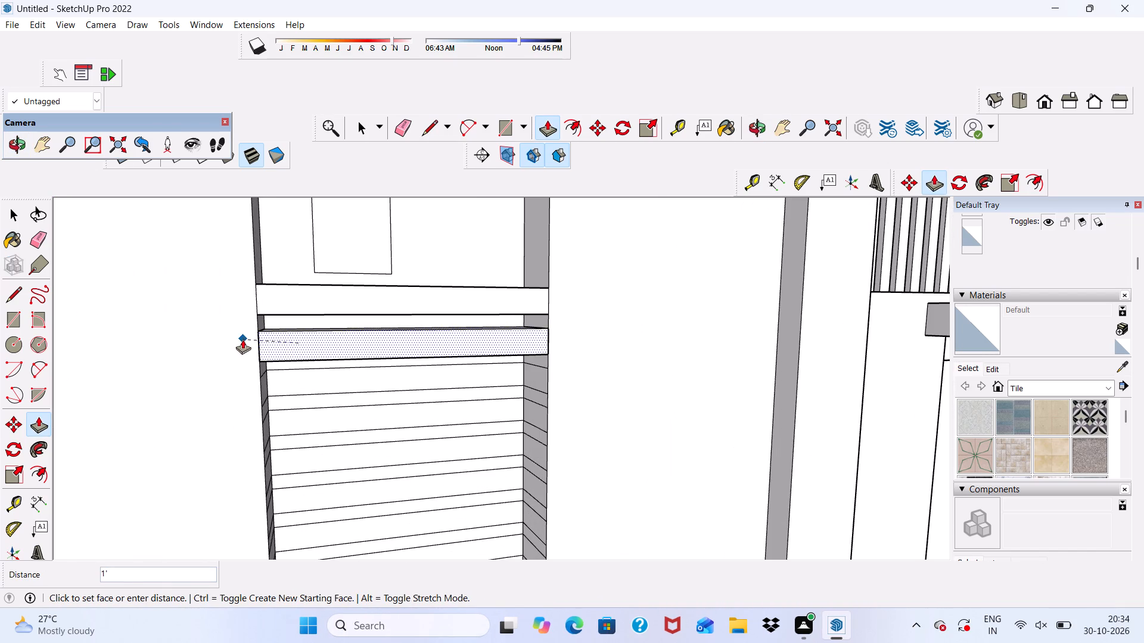
left_click(243, 339)
left_click(291, 383)
left_click(248, 372)
Pull the fourth, fifth and sixth strips of the tall panel out 1', flush with the wall face.
scroll(272, 350, "down", 6)
scroll(317, 395, "up", 3)
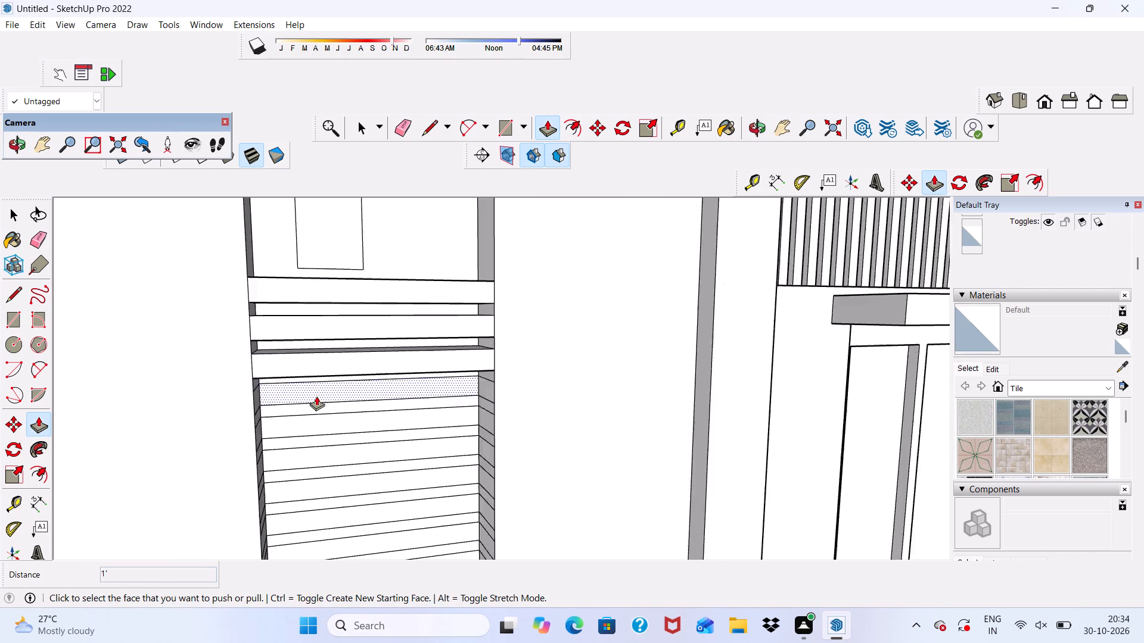
scroll(316, 396, "up", 2)
left_click(313, 396)
left_click(205, 380)
scroll(241, 374, "down", 12)
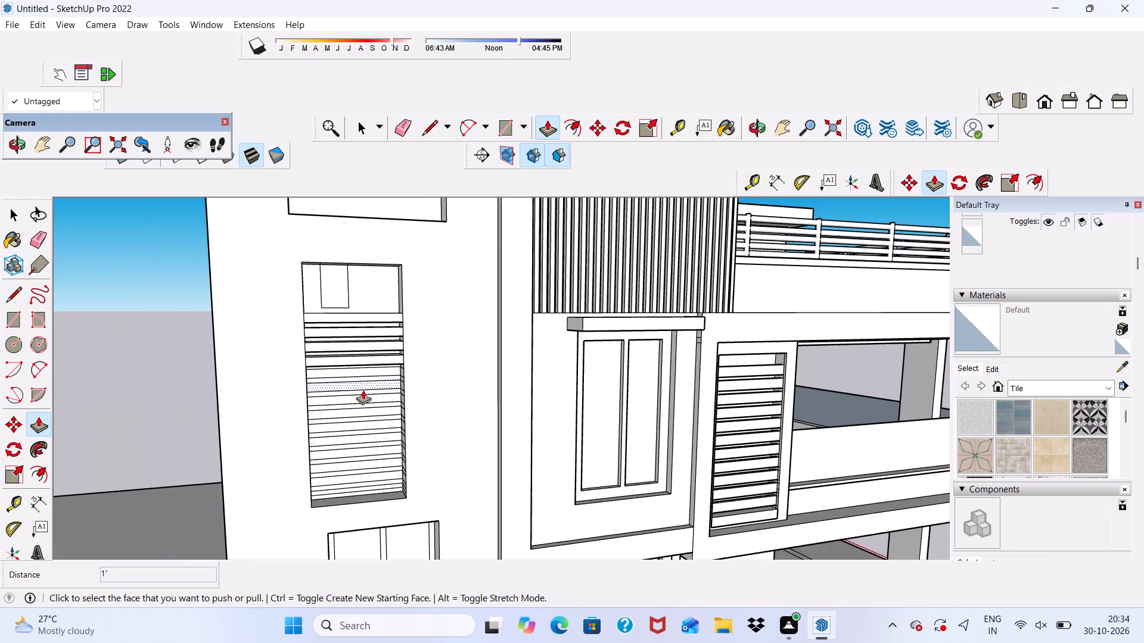
middle_click_drag(363, 390, 352, 374)
scroll(349, 374, "up", 2)
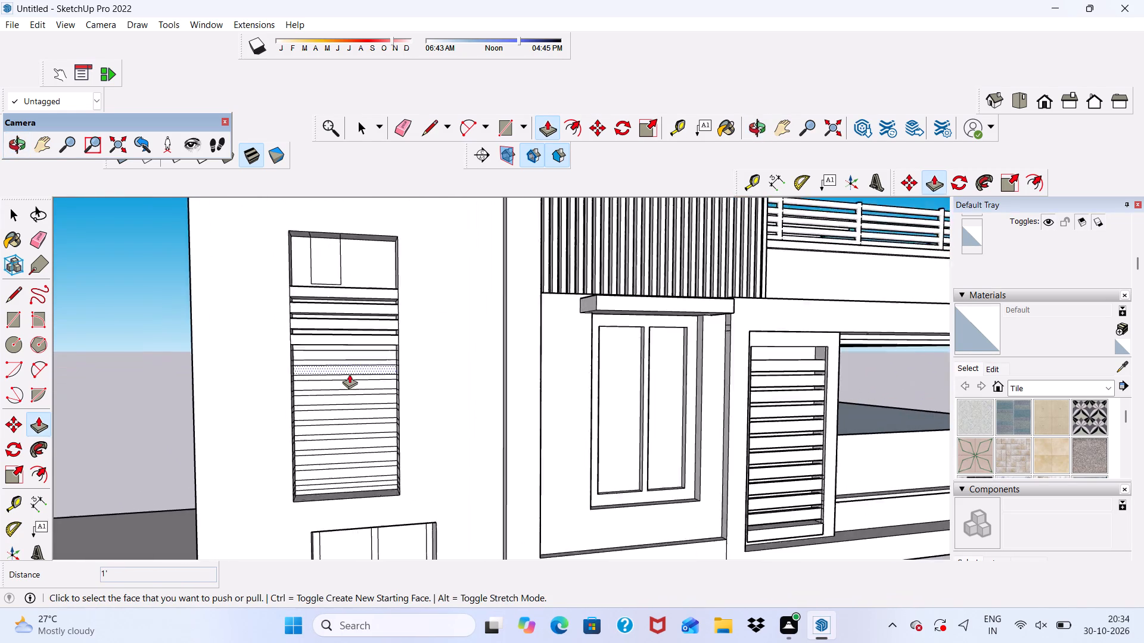
scroll(349, 374, "up", 5)
left_click(311, 342)
left_click(238, 347)
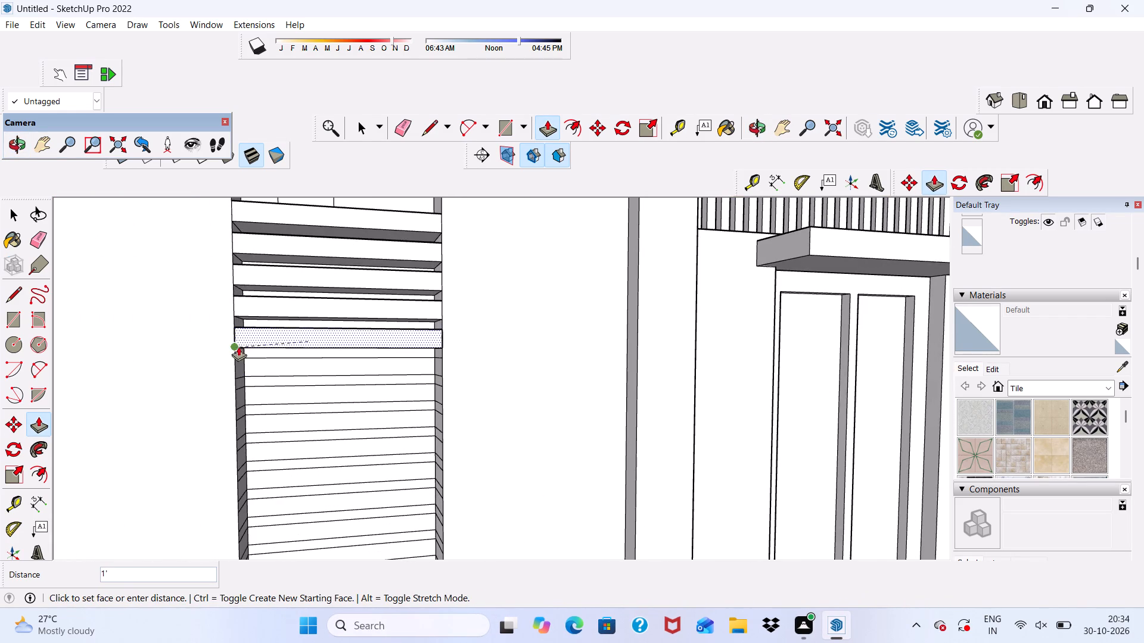
scroll(264, 363, "up", 3)
left_click(265, 366)
left_click(217, 373)
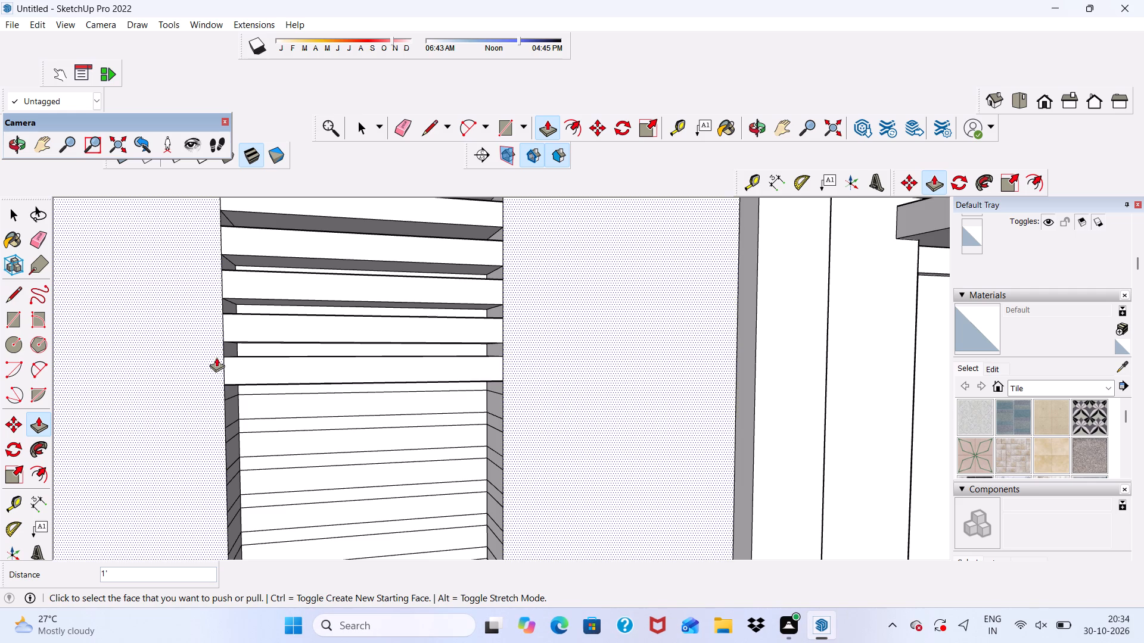
Pull the seventh and eighth strips of the tall panel out to the wall face, 1' in total.
scroll(220, 353, "down", 6)
scroll(298, 412, "up", 7)
left_click(282, 360)
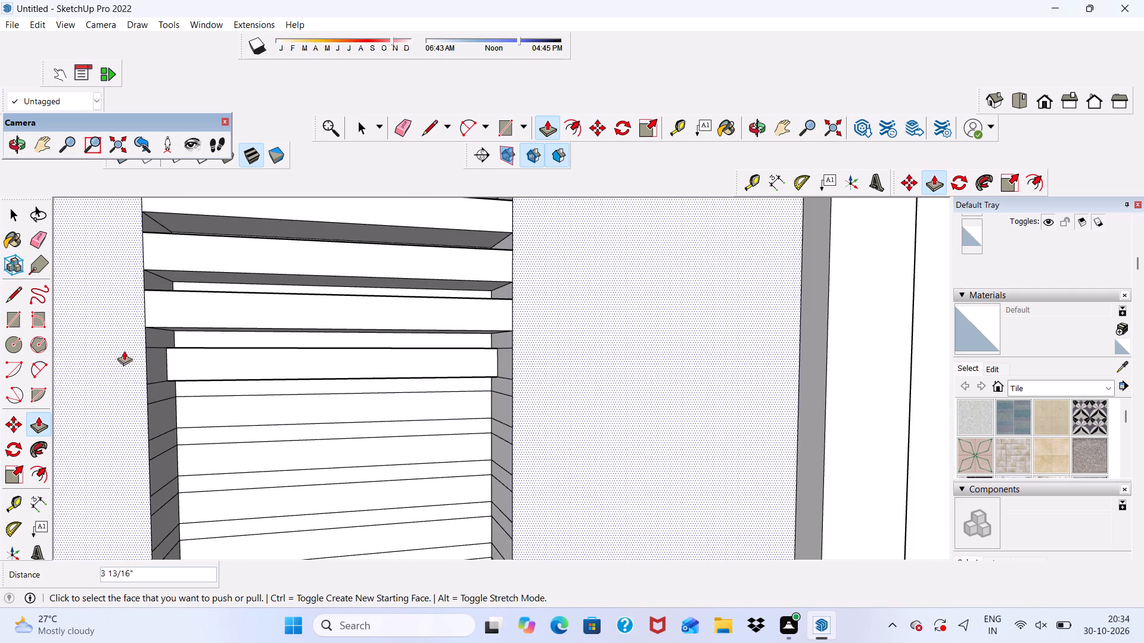
scroll(207, 363, "up", 3)
left_click(207, 363)
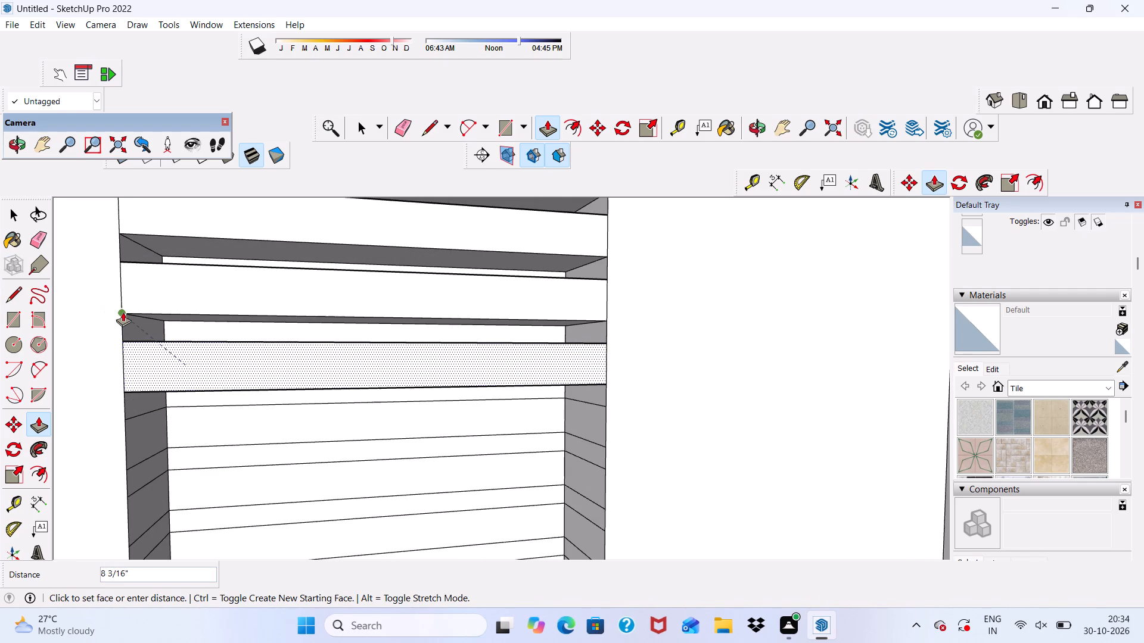
left_click(120, 322)
scroll(121, 325, "down", 4)
scroll(183, 419, "up", 5)
left_click(171, 401)
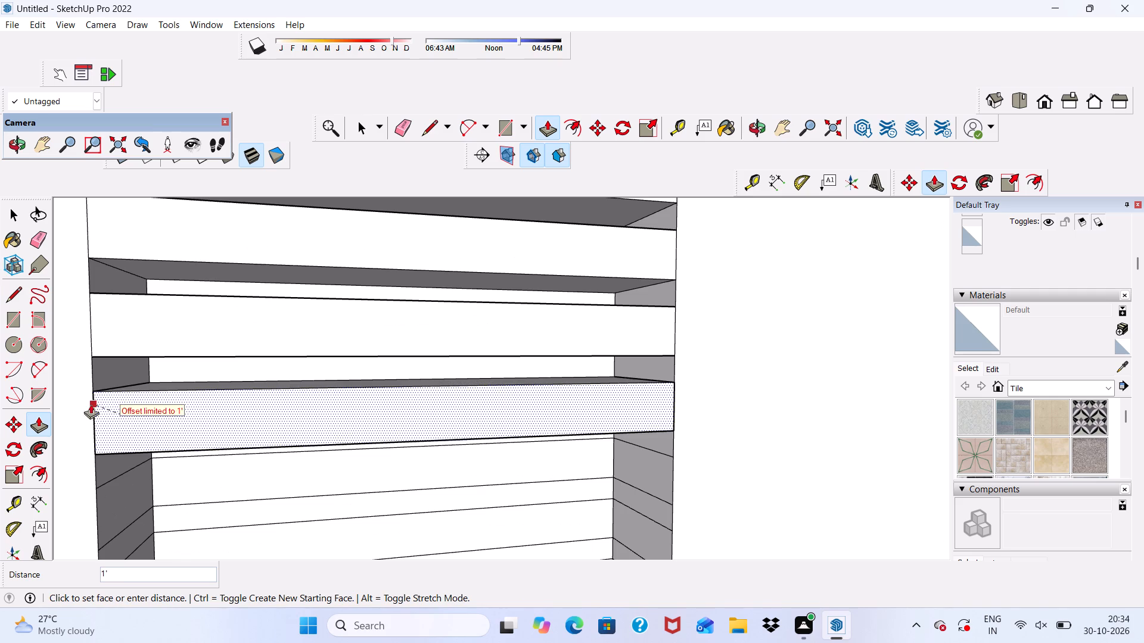
left_click(76, 390)
Pull the ninth and tenth strips of the tall panel out 1', flush with the wall face.
scroll(101, 382, "down", 4)
scroll(255, 445, "up", 6)
left_click(252, 449)
scroll(199, 421, "down", 4)
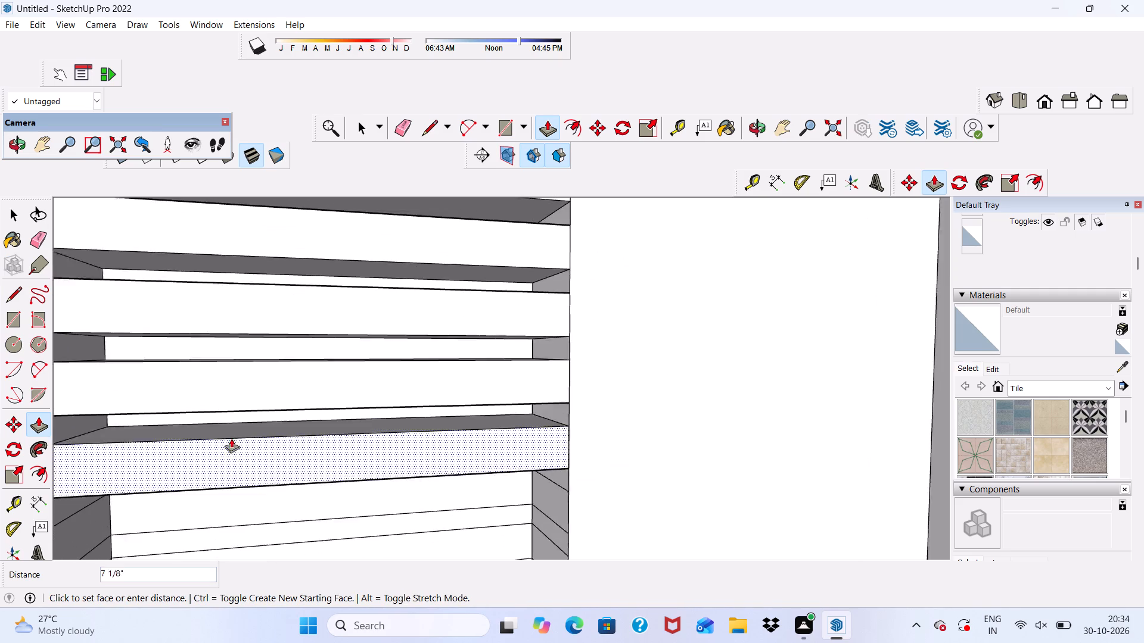
scroll(231, 438, "down", 7)
scroll(330, 404, "up", 1)
left_click(462, 413)
scroll(359, 326, "down", 6)
scroll(303, 426, "up", 5)
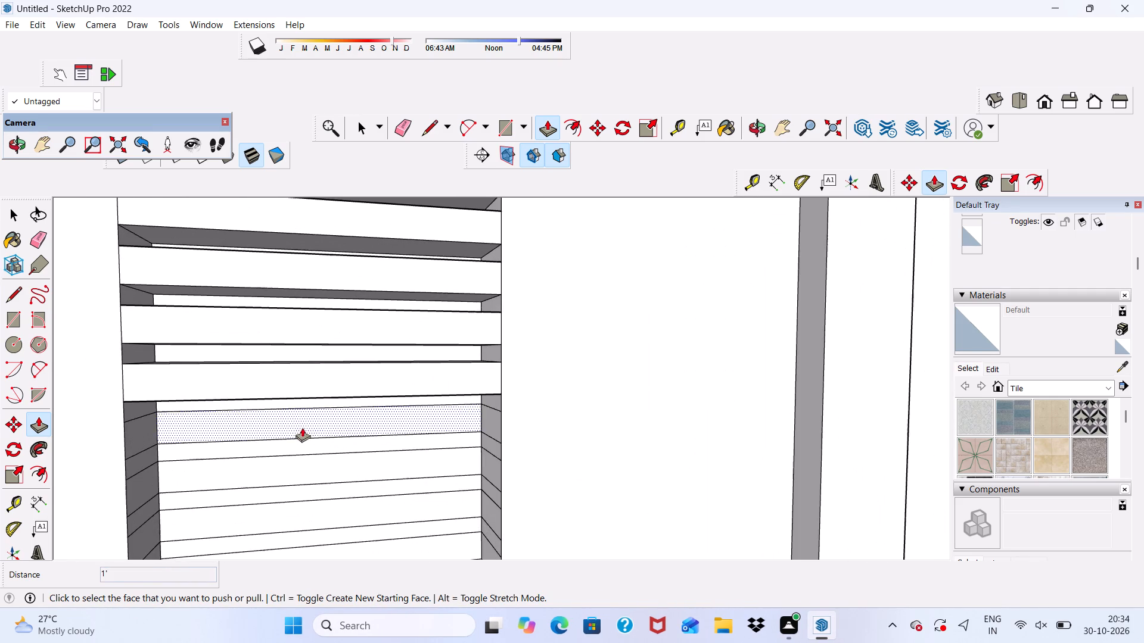
scroll(302, 427, "up", 1)
left_click(284, 420)
left_click(116, 409)
Pull the next two strips in the lower part of the tall panel out 1' to the wall face.
scroll(156, 424, "down", 6)
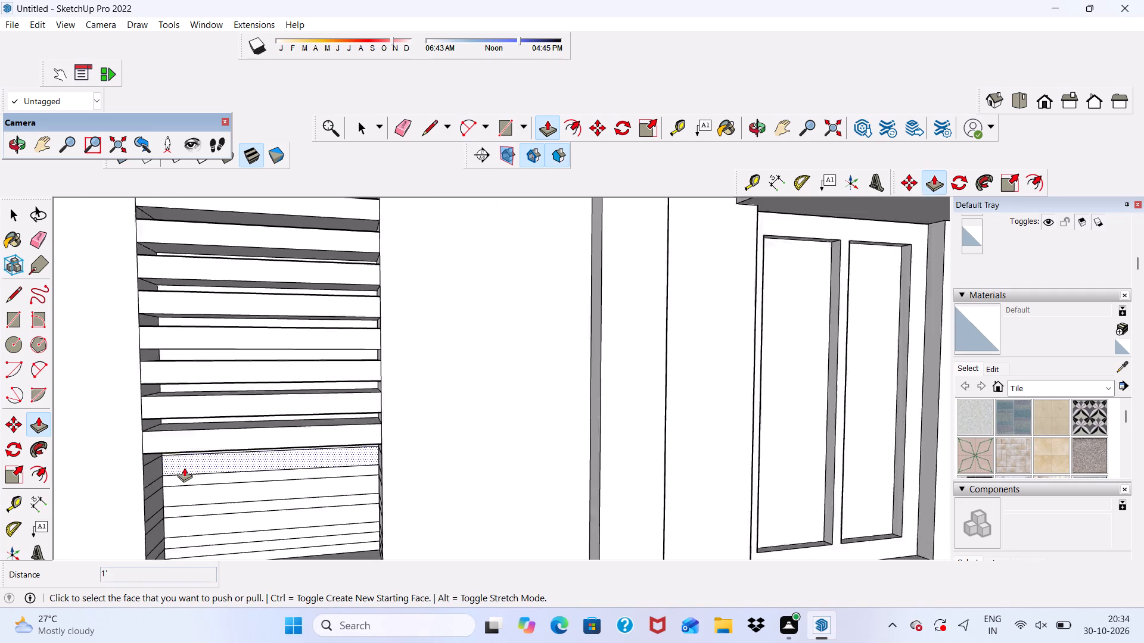
scroll(184, 467, "up", 6)
left_click(184, 467)
left_click(94, 445)
scroll(113, 414, "down", 7)
scroll(211, 465, "up", 7)
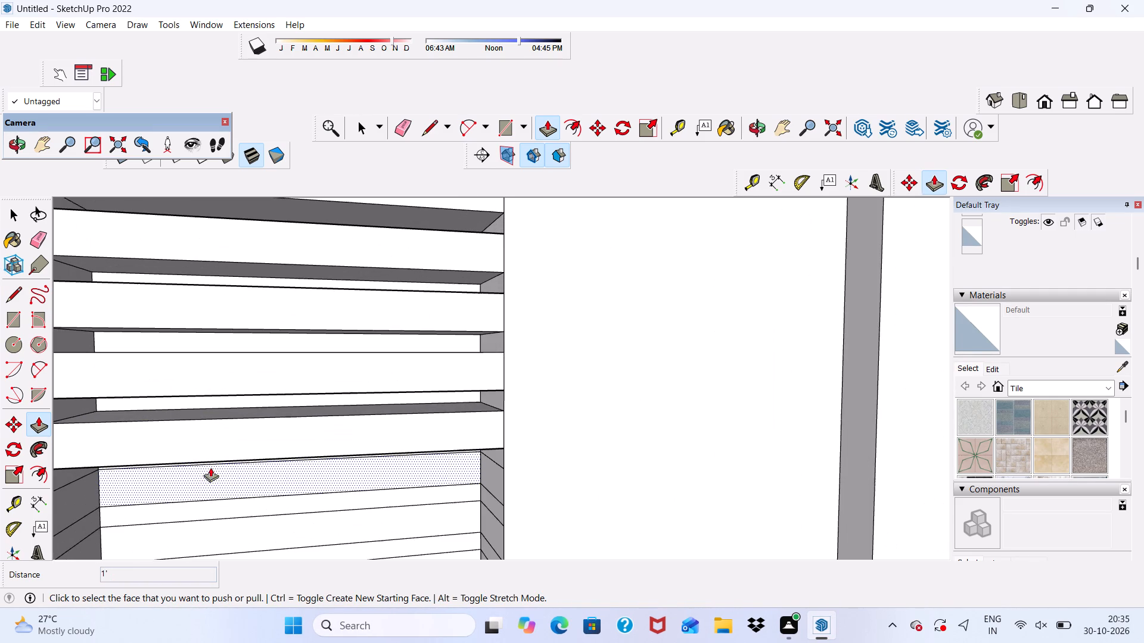
left_click(185, 492)
scroll(134, 439, "down", 9)
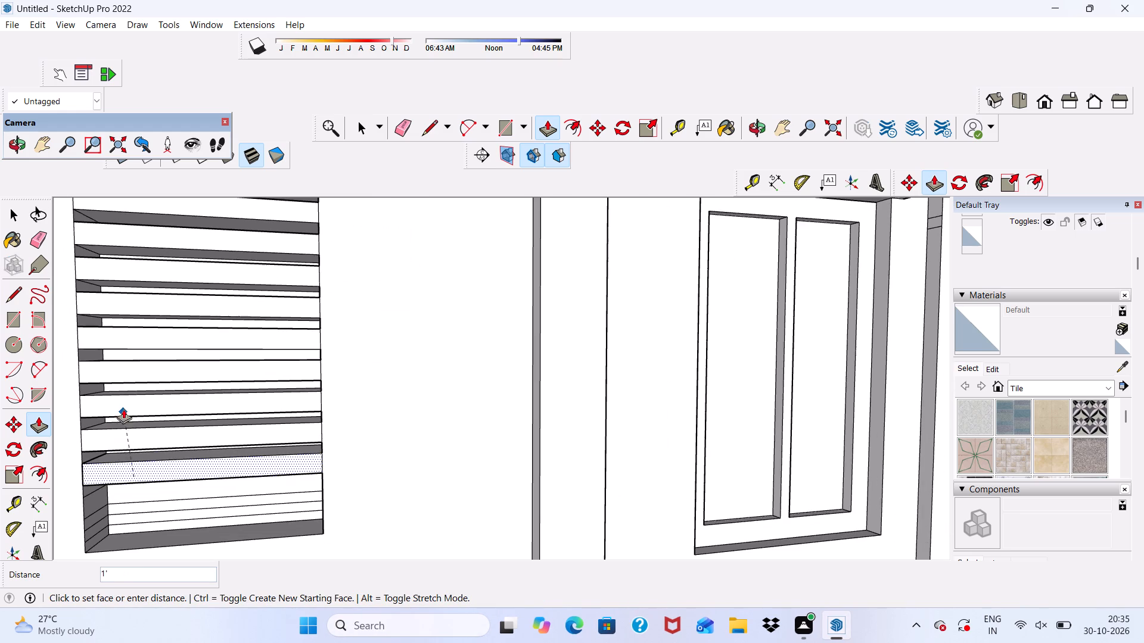
scroll(99, 424, "up", 1)
left_click(76, 452)
Pull the last two strips at the bottom of the tall panel out 1', flush with the wall face.
scroll(154, 390, "down", 3)
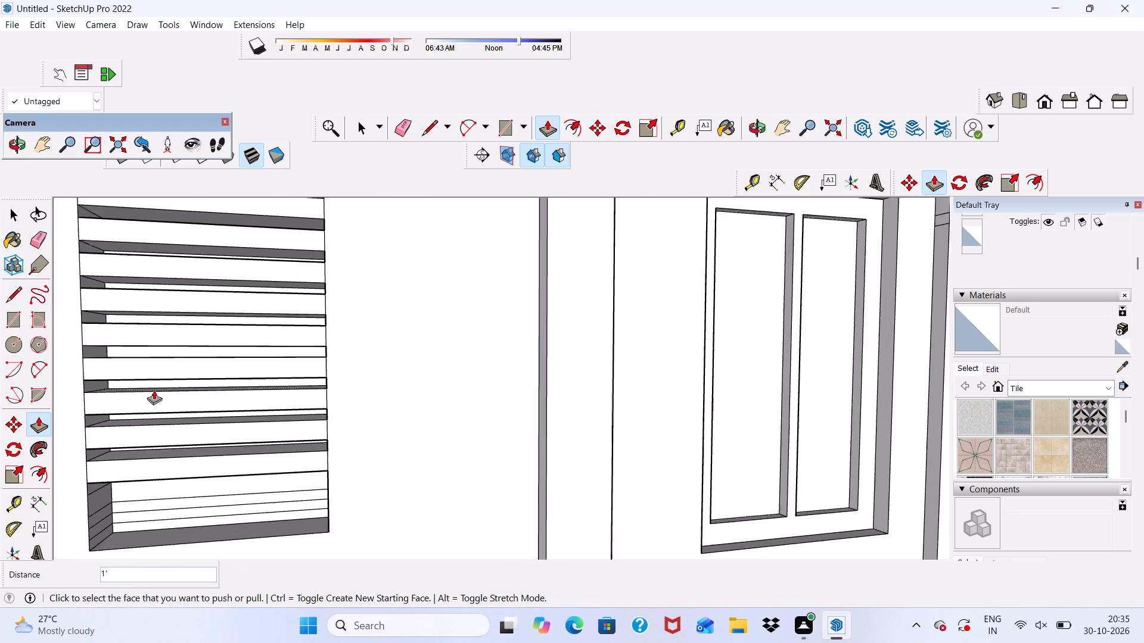
scroll(154, 390, "down", 3)
scroll(197, 471, "up", 10)
left_click(189, 451)
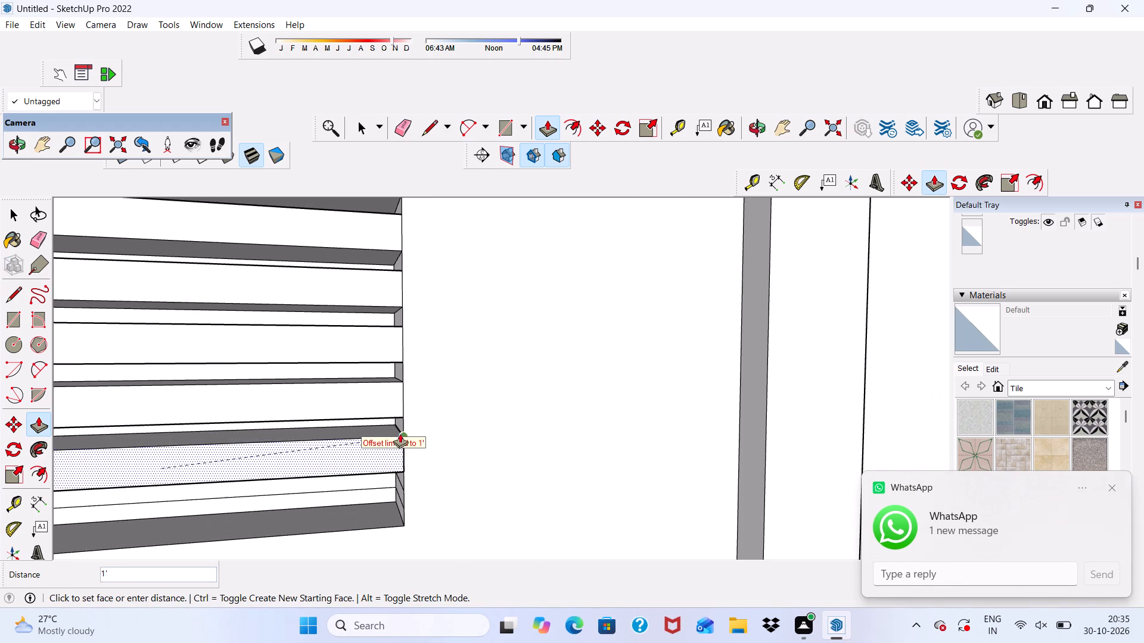
left_click(408, 417)
scroll(431, 356, "down", 6)
scroll(399, 457, "up", 6)
scroll(242, 442, "up", 3)
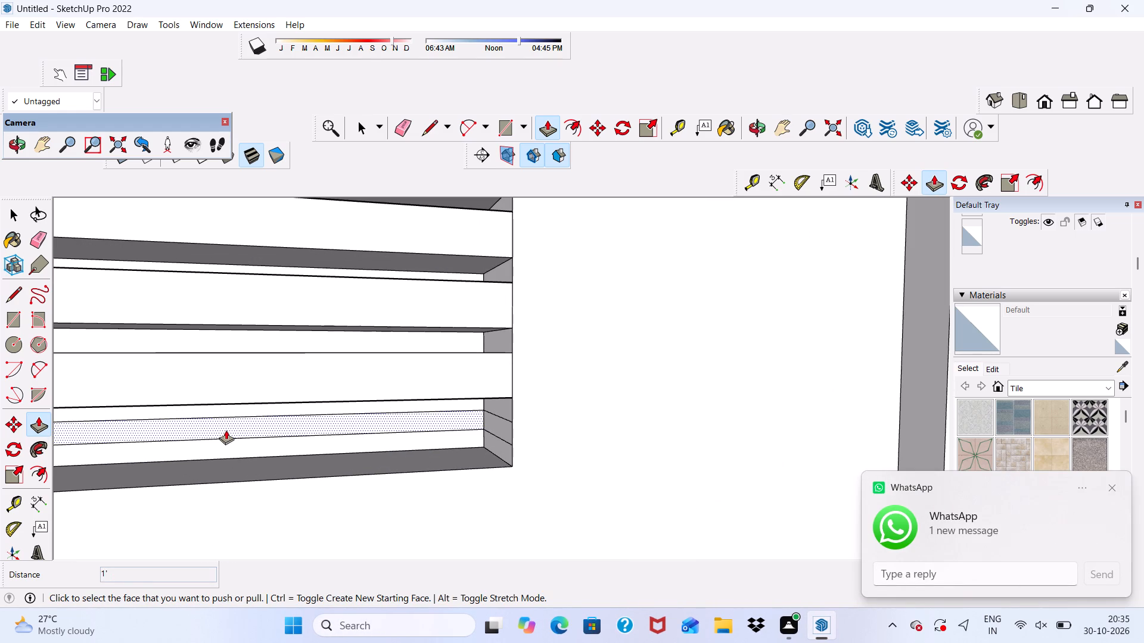
left_click(226, 430)
left_click(528, 394)
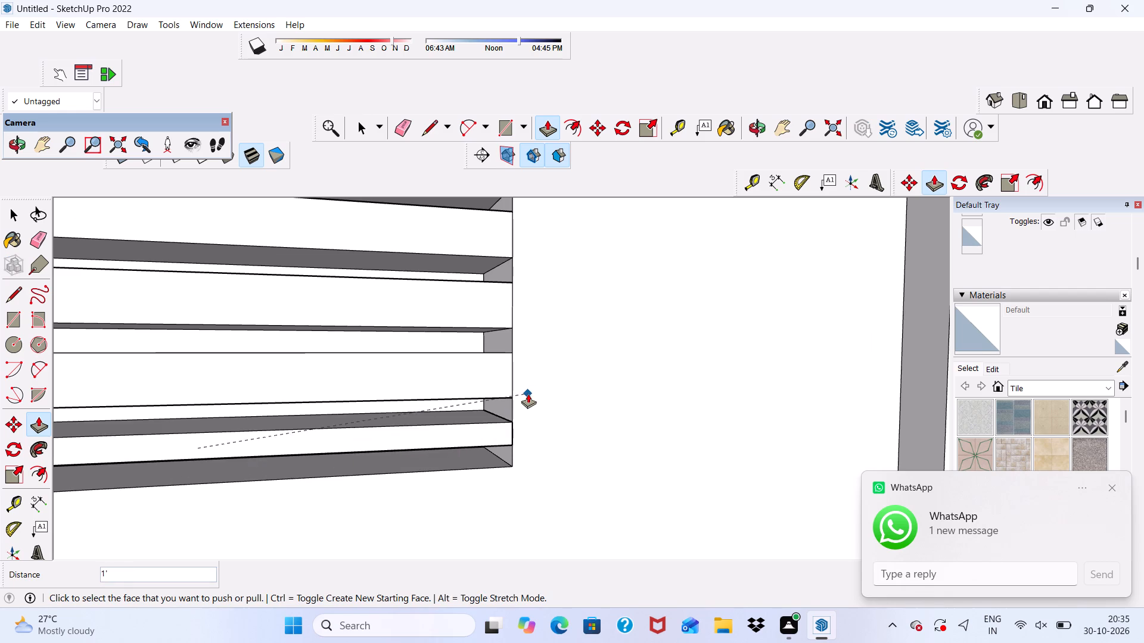
scroll(527, 306, "down", 12)
middle_click_drag(579, 394, 545, 344)
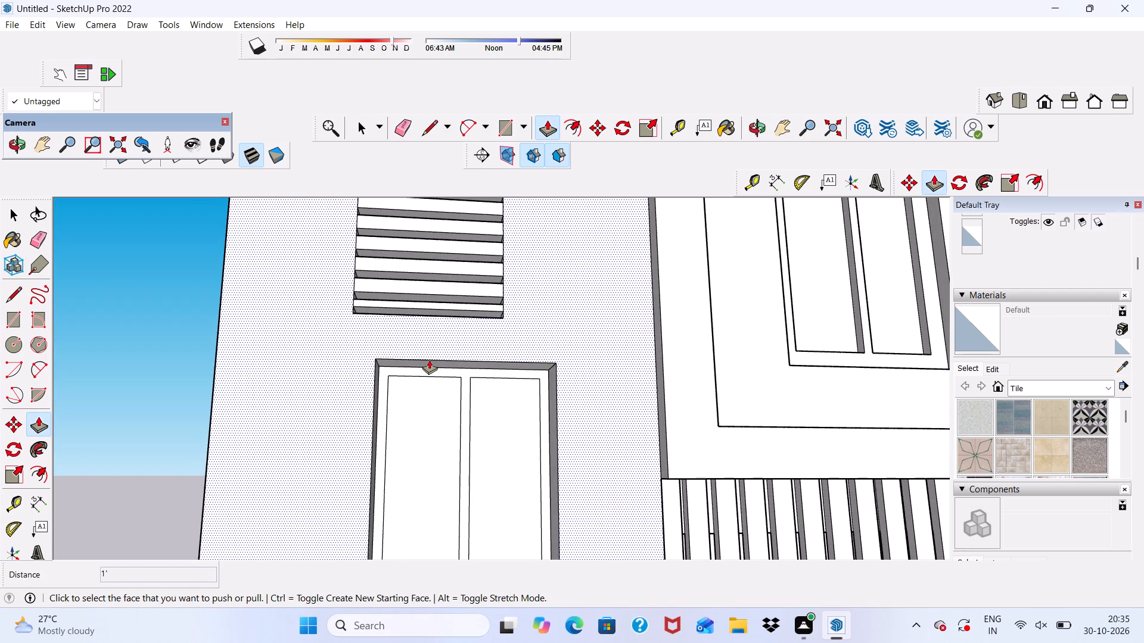
key("space")
scroll(412, 325, "down", 12)
scroll(428, 302, "up", 6)
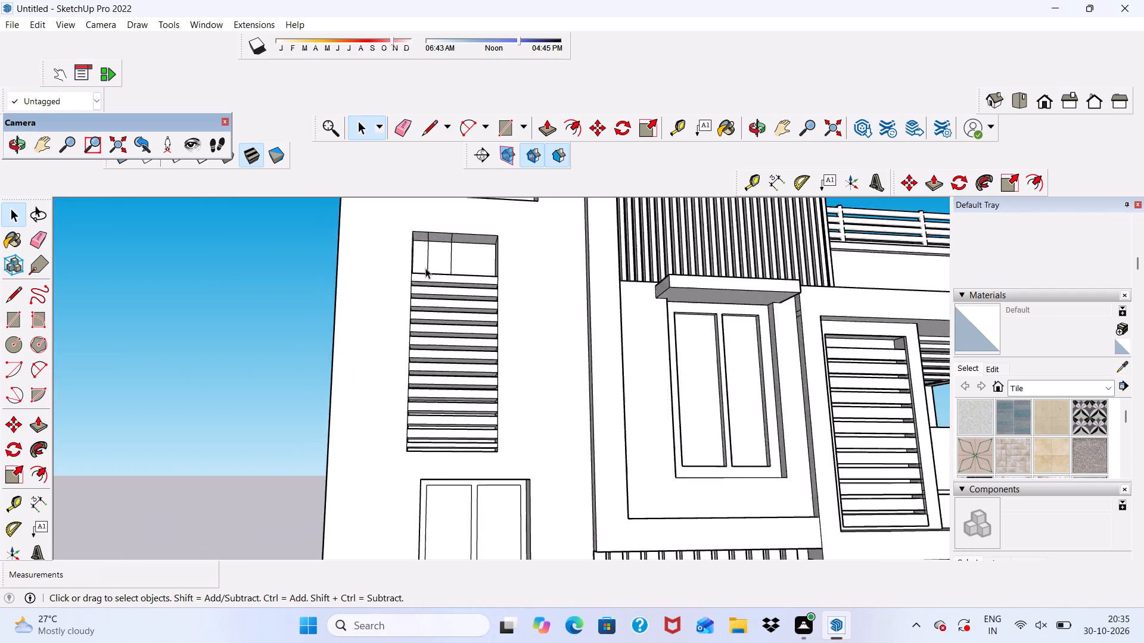
Erase the two leftover lines on the soffit at the top of the tall panel's recess.
scroll(425, 268, "up", 7)
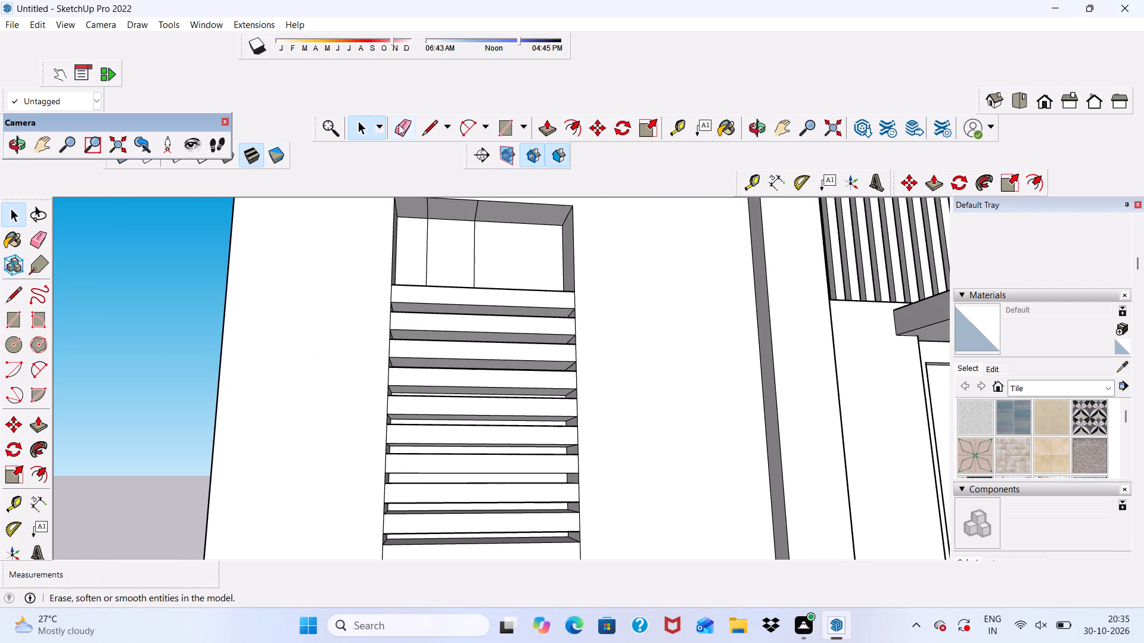
left_click(399, 124)
scroll(459, 188, "up", 5)
scroll(465, 202, "down", 1)
scroll(429, 212, "up", 2)
left_click_drag(424, 212, 413, 213)
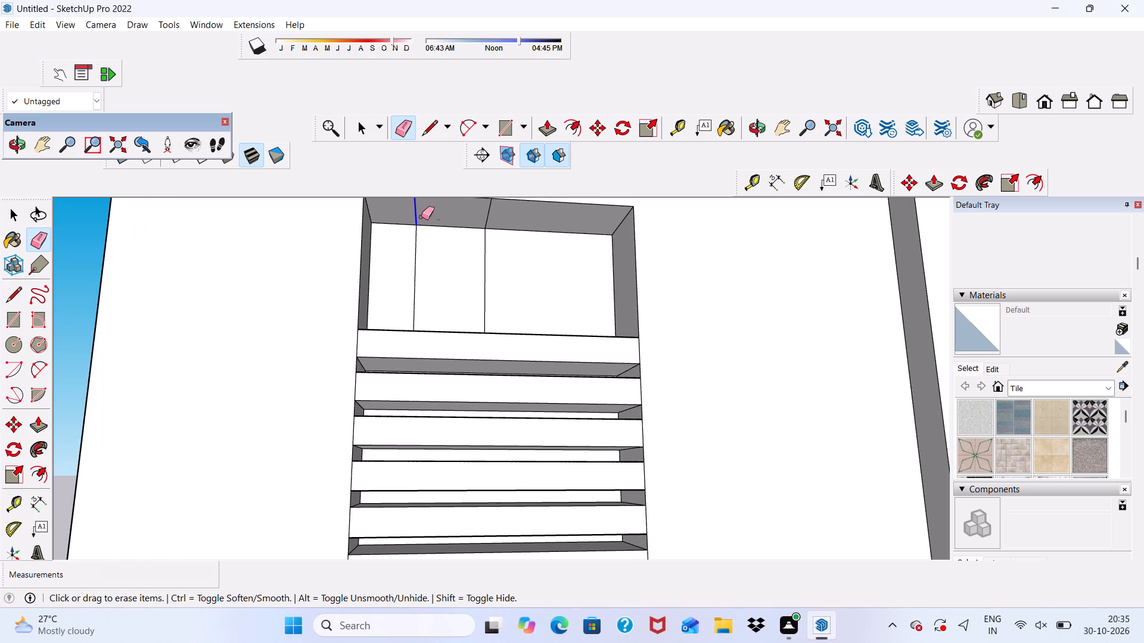
left_click_drag(471, 214, 504, 214)
scroll(490, 260, "down", 1)
middle_click_drag(491, 271, 450, 353)
key("space")
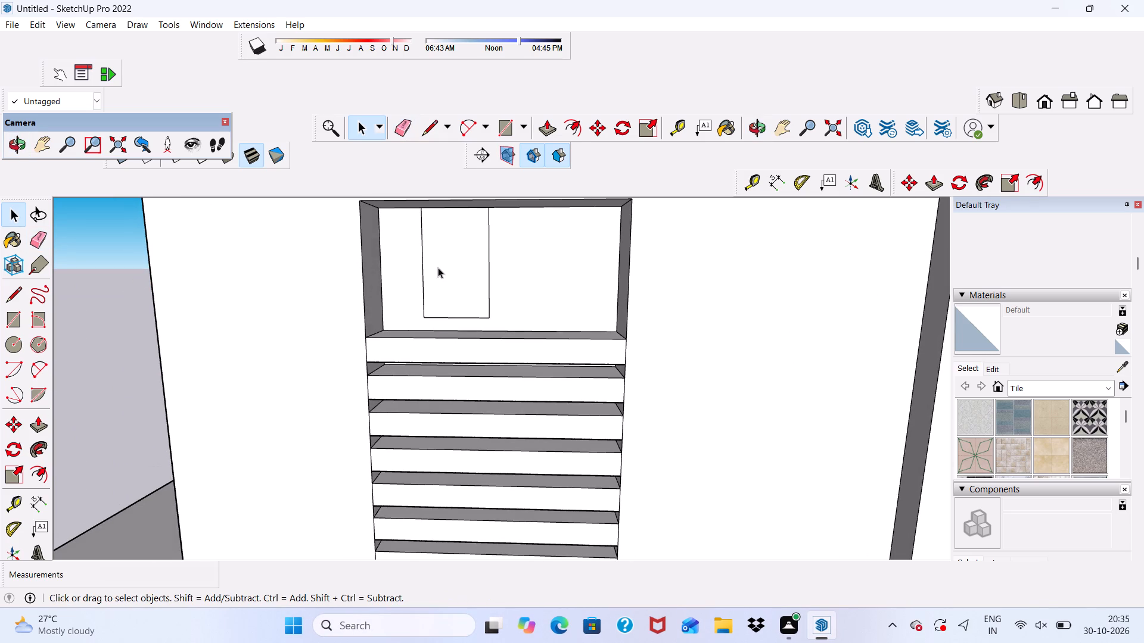
Offset the outline of the small window in the top of the tall panel's recess inward to form a narrow frame.
left_click(438, 267)
left_click(567, 126)
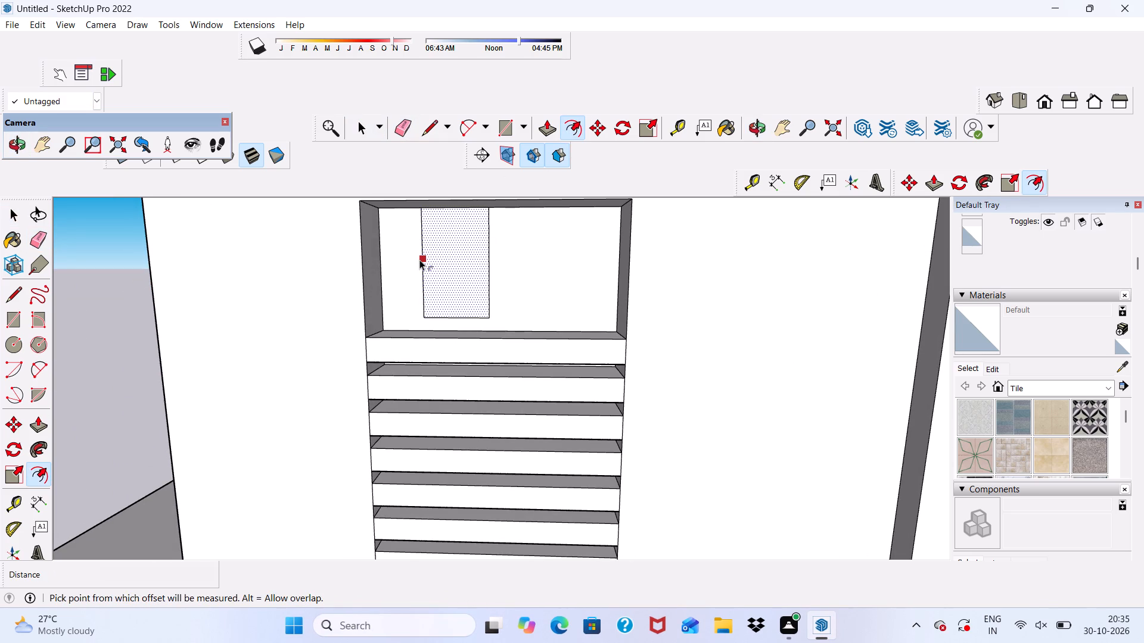
left_click(419, 260)
left_click(430, 258)
key("space")
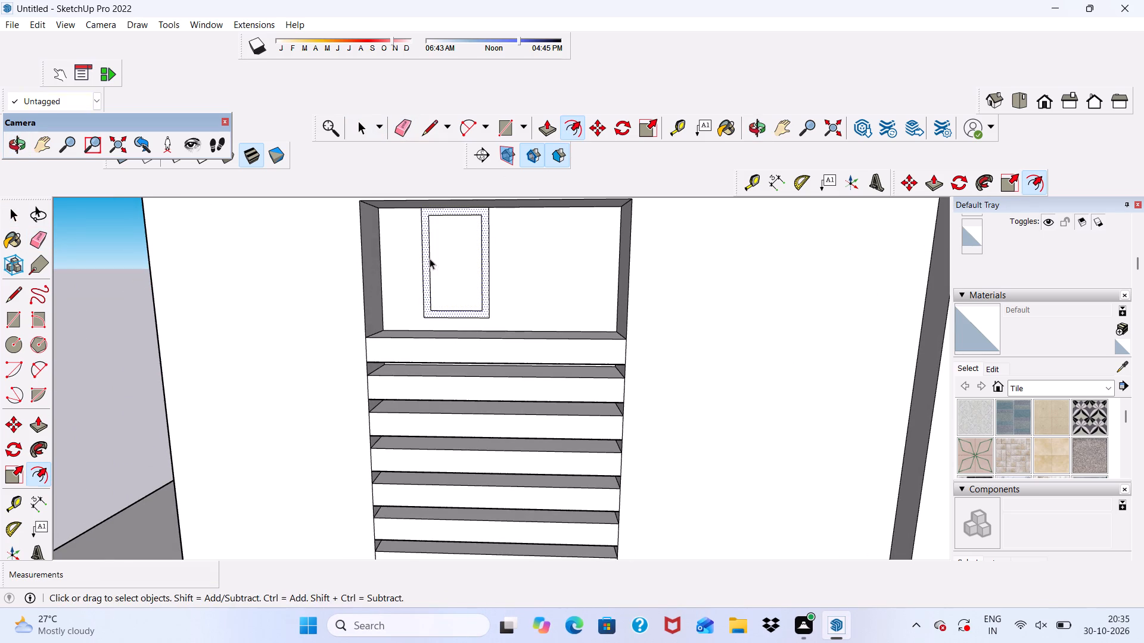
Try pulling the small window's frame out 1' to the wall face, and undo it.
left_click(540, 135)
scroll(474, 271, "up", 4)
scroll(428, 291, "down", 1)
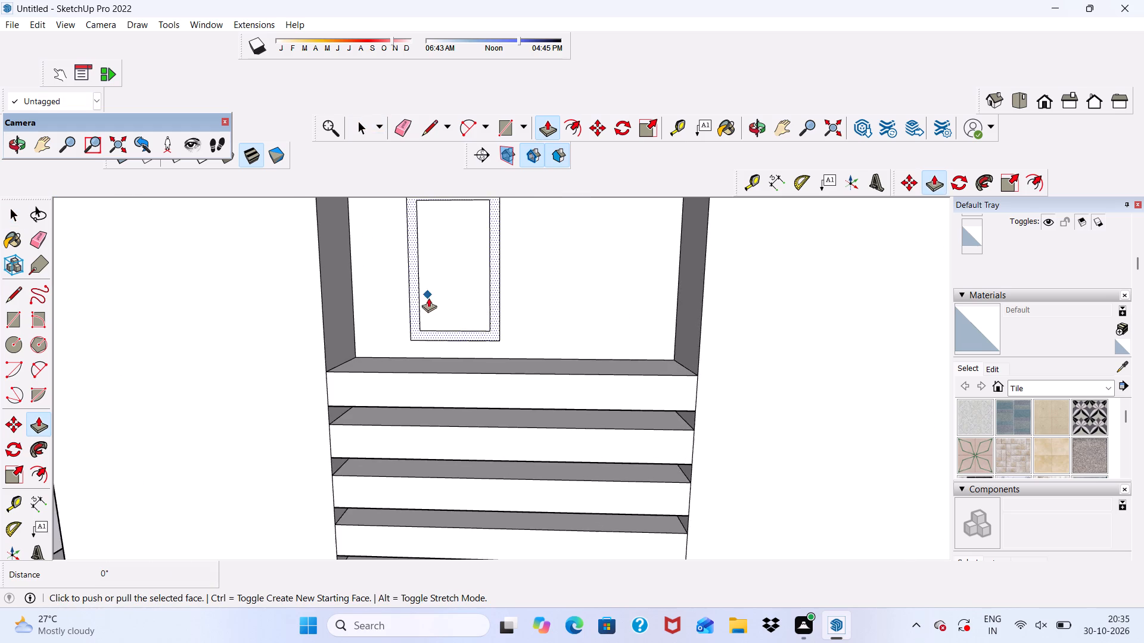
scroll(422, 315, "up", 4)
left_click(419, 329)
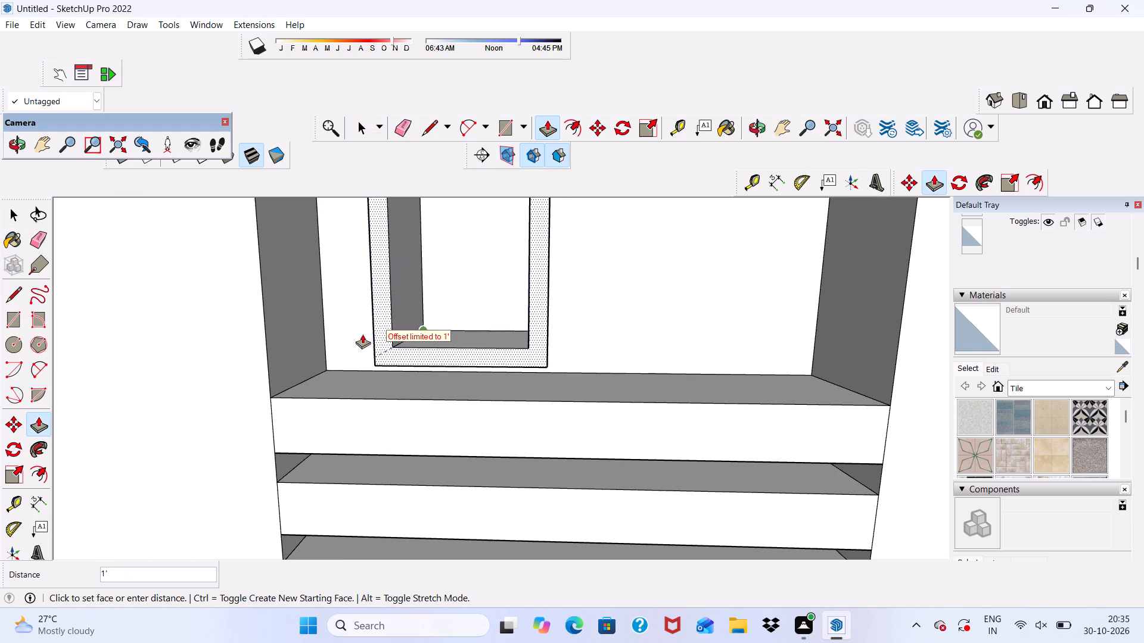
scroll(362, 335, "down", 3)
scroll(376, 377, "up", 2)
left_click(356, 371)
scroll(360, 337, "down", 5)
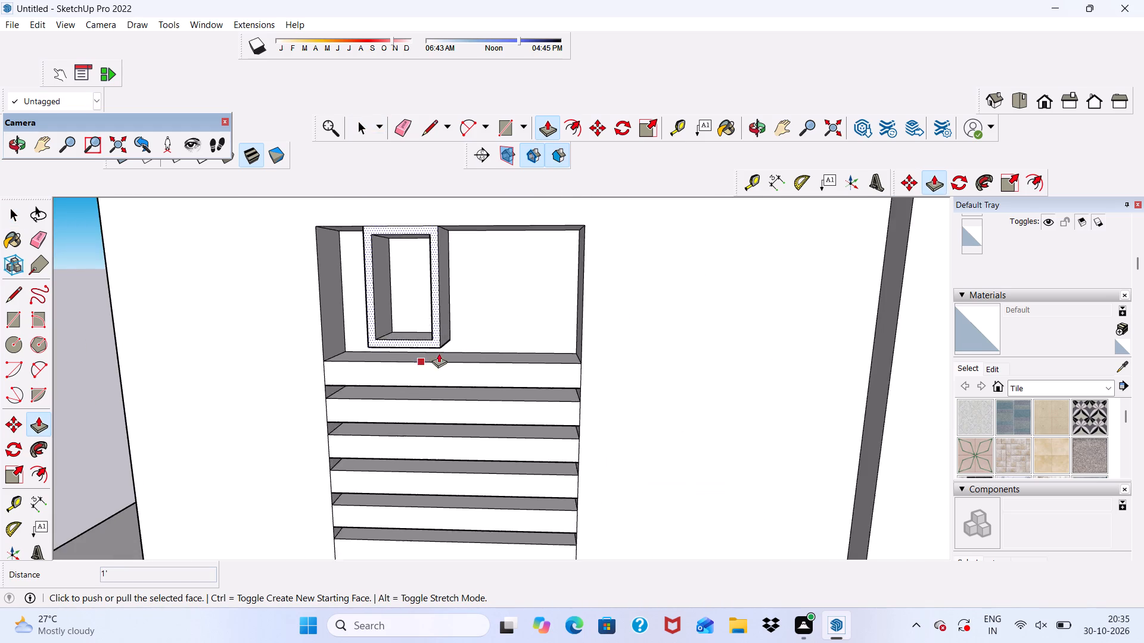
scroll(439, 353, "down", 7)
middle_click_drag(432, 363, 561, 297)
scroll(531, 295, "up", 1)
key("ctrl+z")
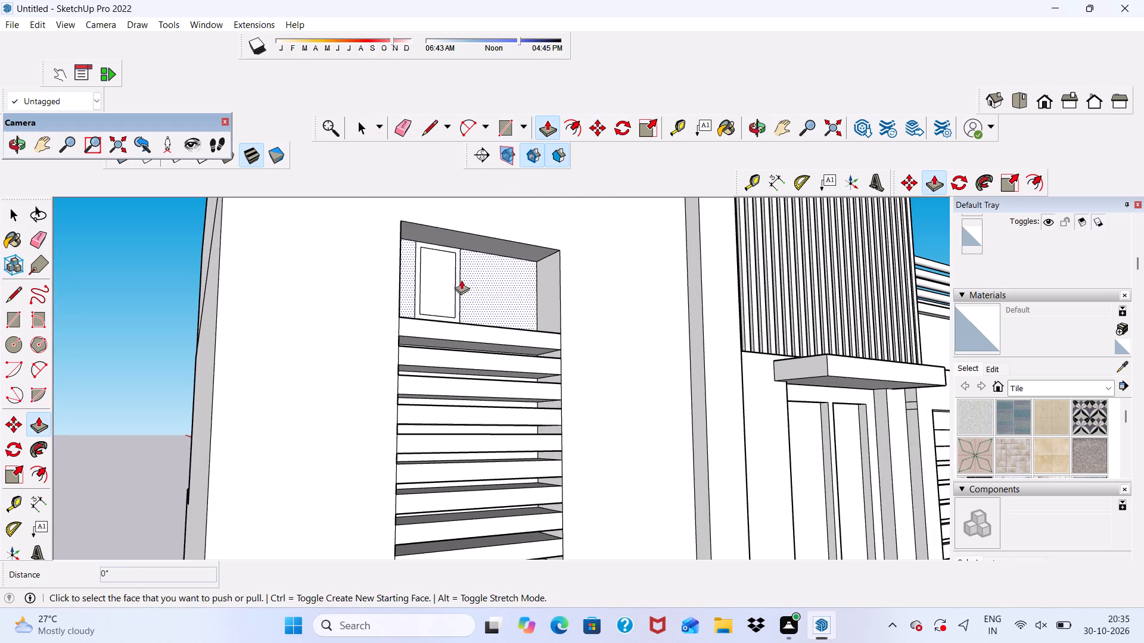
Pull the small window's frame out 3" from the back of the recess.
scroll(432, 261, "up", 9)
left_click(409, 260)
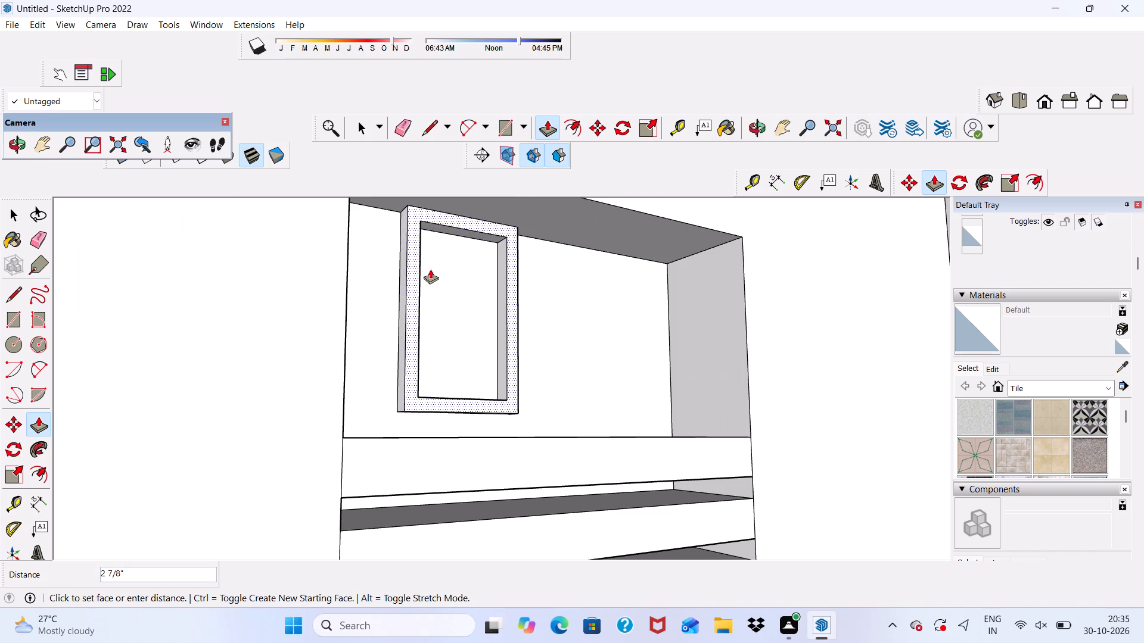
type("3\"")
key("Return")
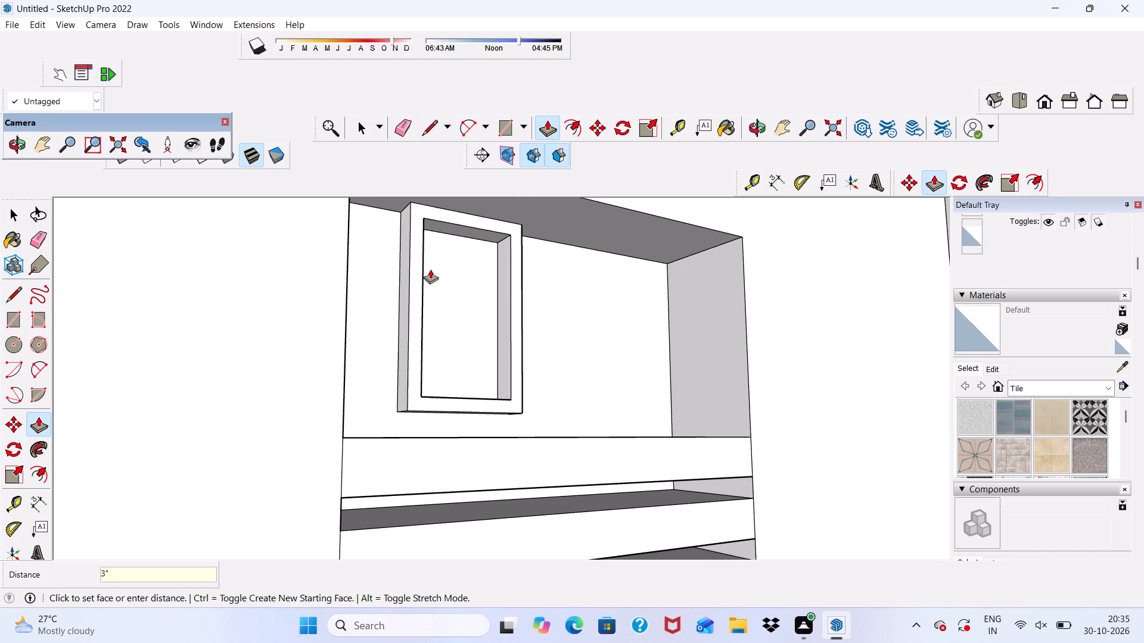
key("space")
Examine the front facade from several angles, focusing on the tall louvred panel, its small window and the openings around it.
scroll(430, 270, "down", 9)
middle_click_drag(589, 390, 436, 389)
scroll(452, 335, "down", 7)
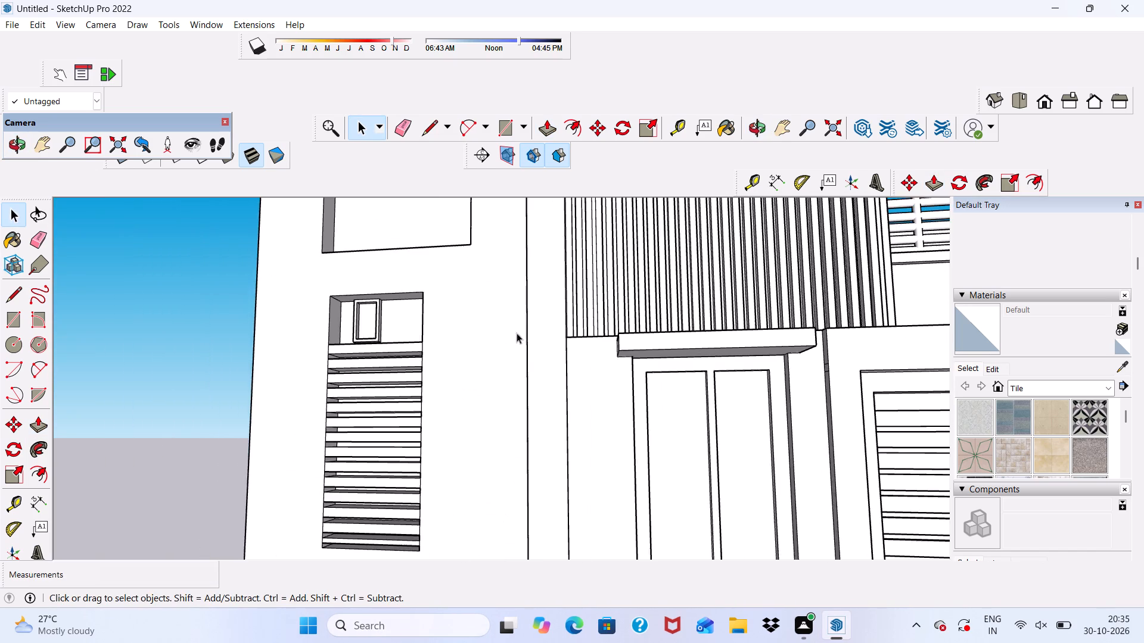
middle_click_drag(388, 335, 462, 329)
middle_click_drag(447, 365, 422, 400)
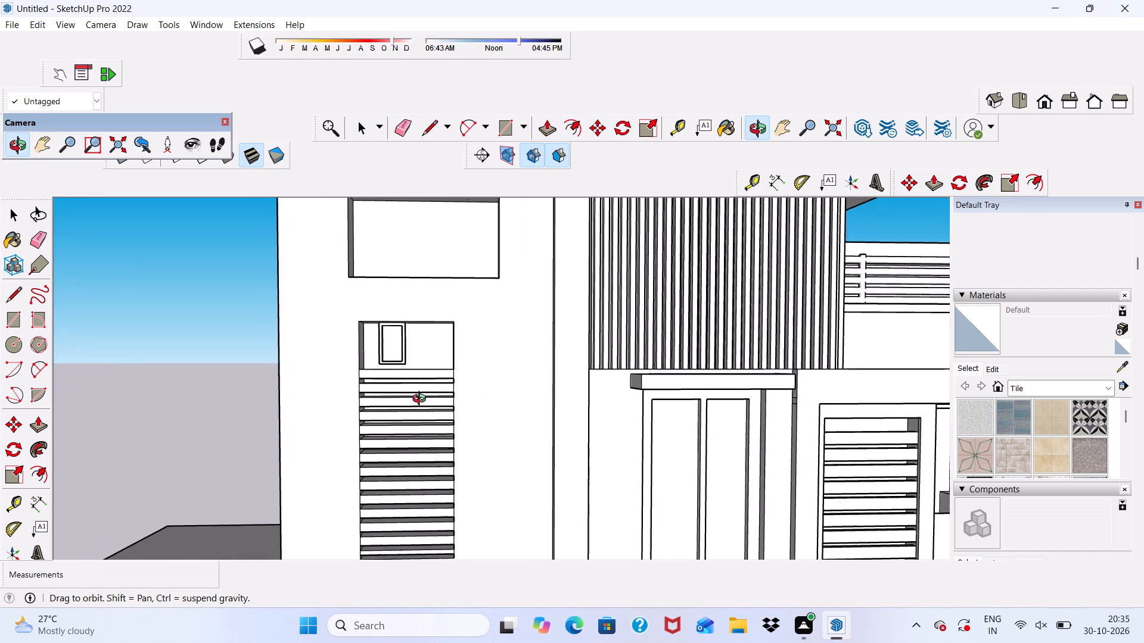
middle_click_drag(422, 400, 402, 400)
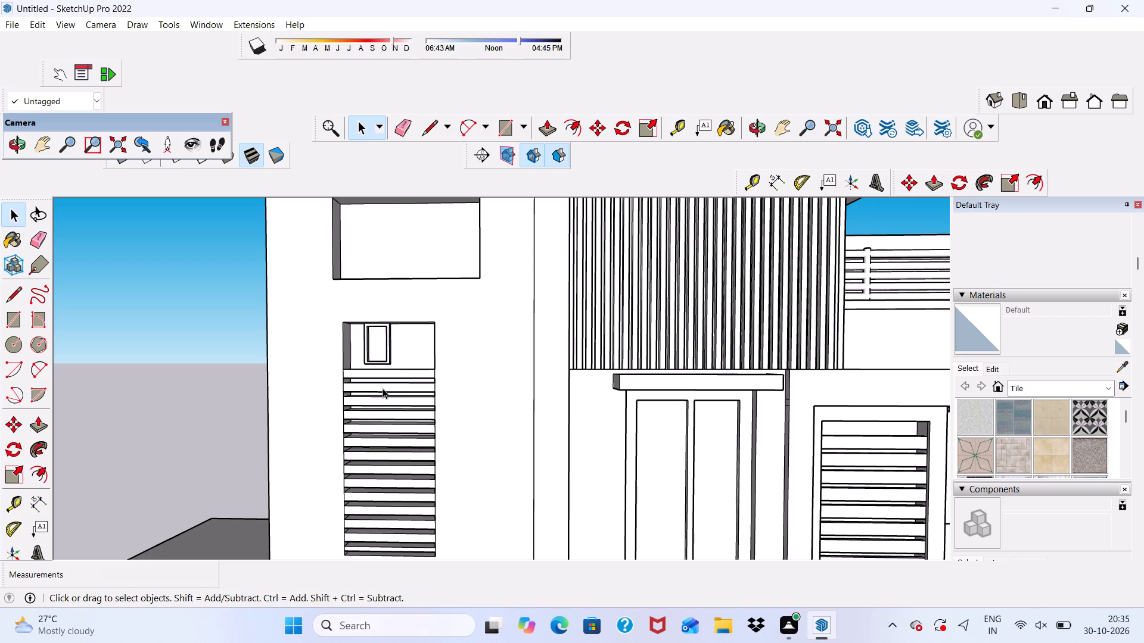
middle_click_drag(379, 382, 443, 395)
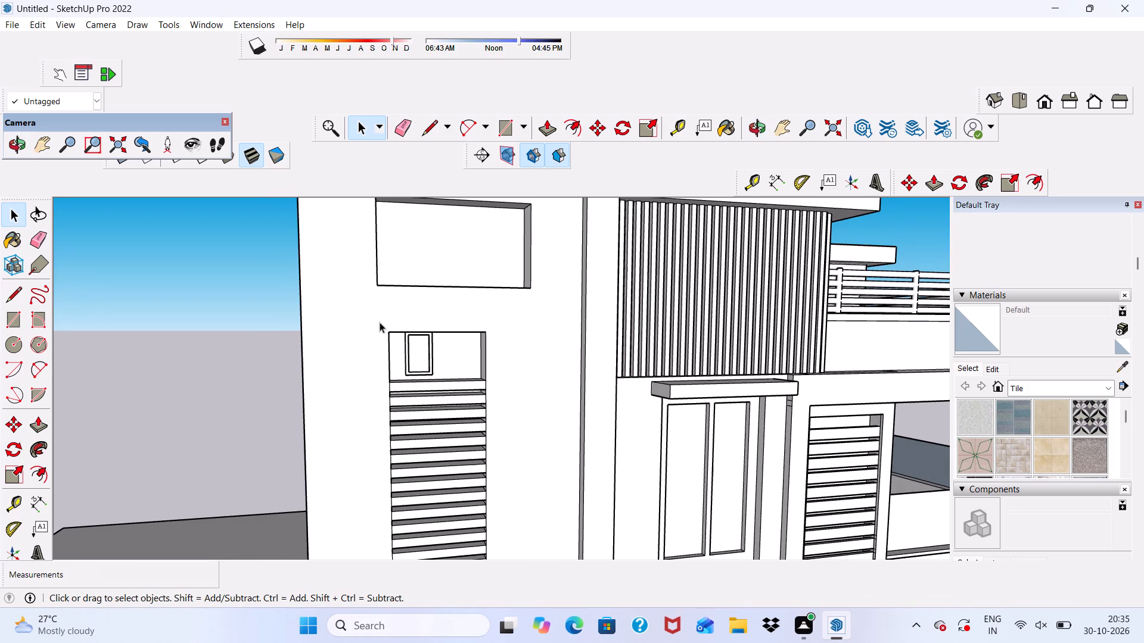
middle_click_drag(443, 310, 402, 372)
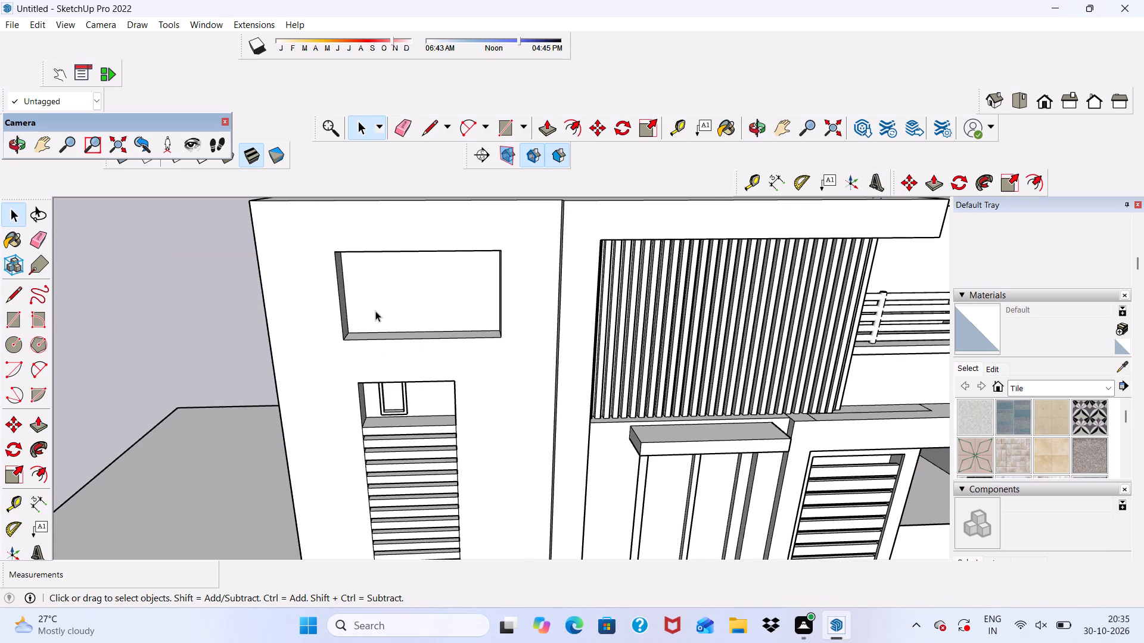
scroll(375, 311, "down", 2)
middle_click_drag(427, 370, 411, 283)
scroll(421, 273, "down", 6)
middle_click_drag(447, 348, 472, 293)
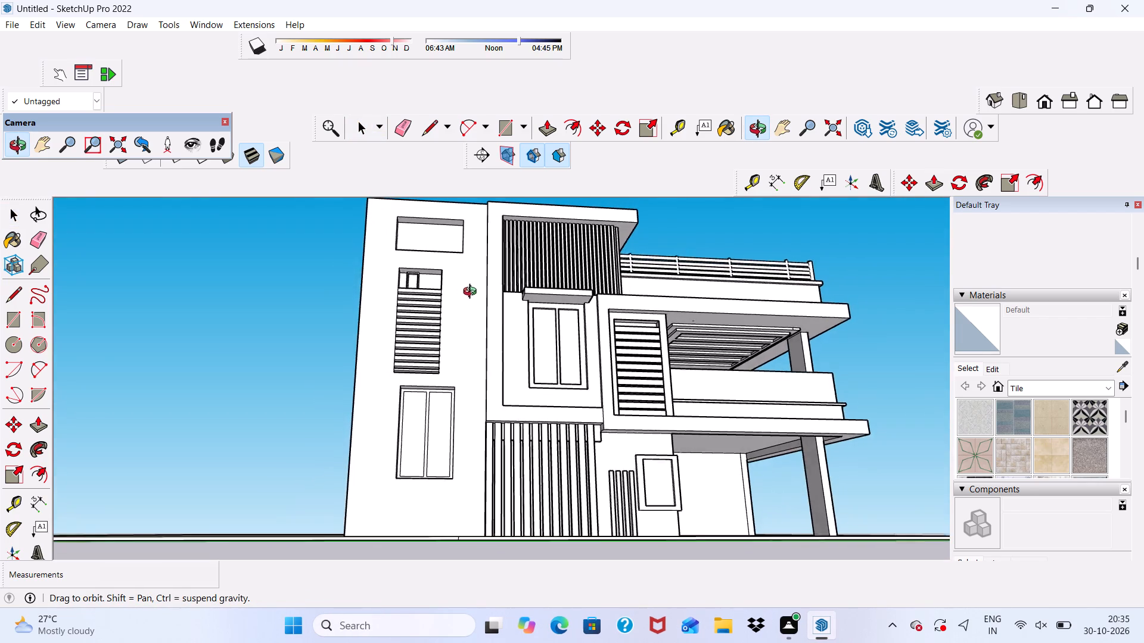
middle_click_drag(472, 293, 453, 319)
middle_click_drag(453, 319, 457, 337)
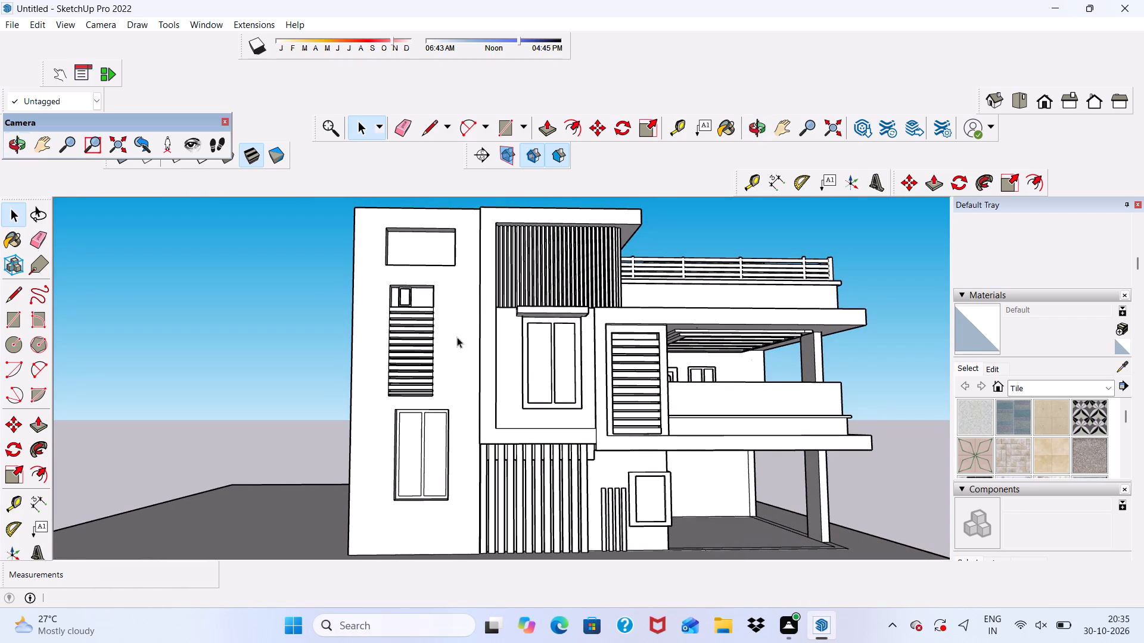
Draw a horizontal rectangular band on the wall directly above the tall panel, extending past its side toward the building's outer corner.
scroll(396, 263, "up", 6)
scroll(457, 329, "up", 5)
scroll(453, 314, "down", 1)
middle_click_drag(452, 314, 481, 344)
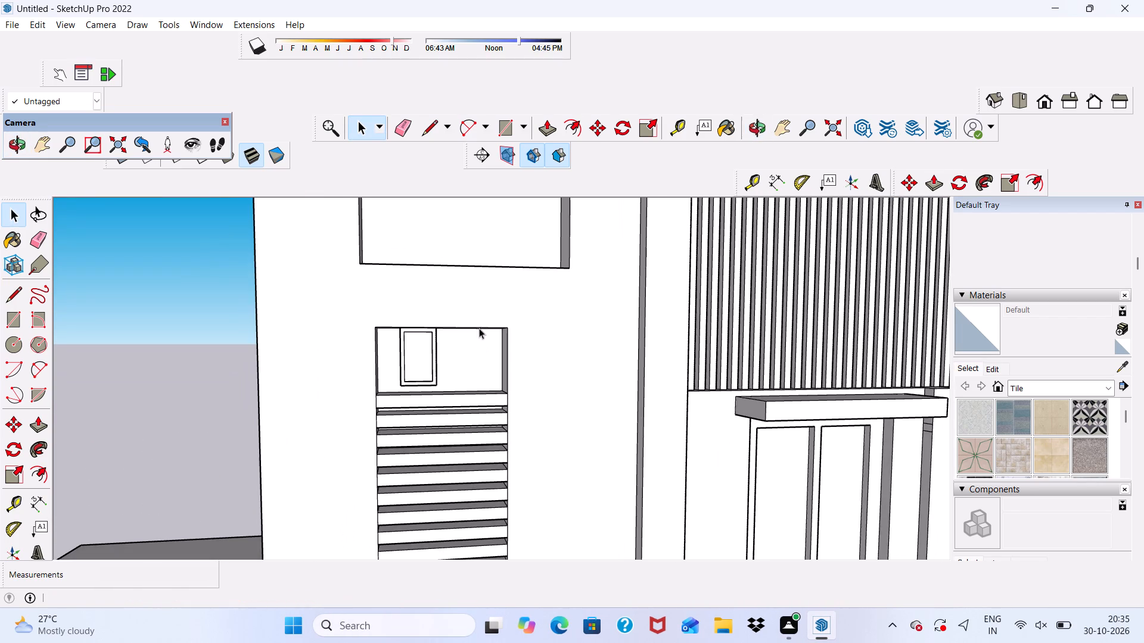
left_click(503, 131)
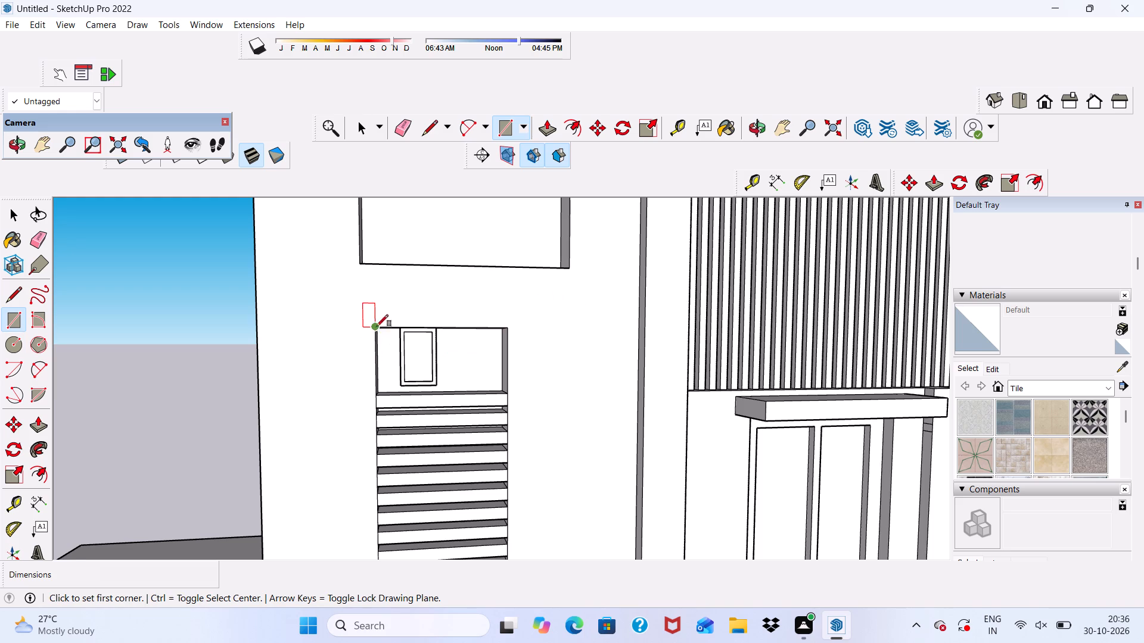
scroll(375, 276, "down", 12)
middle_click_drag(459, 351, 476, 335)
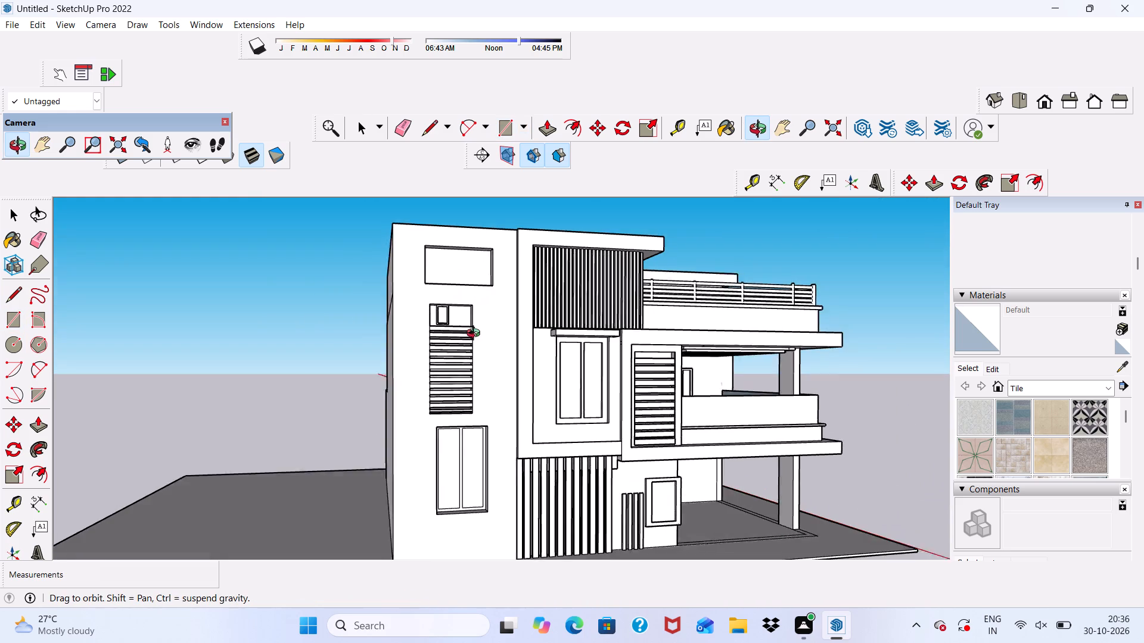
middle_click_drag(476, 335, 484, 326)
scroll(444, 304, "up", 6)
left_click(511, 295)
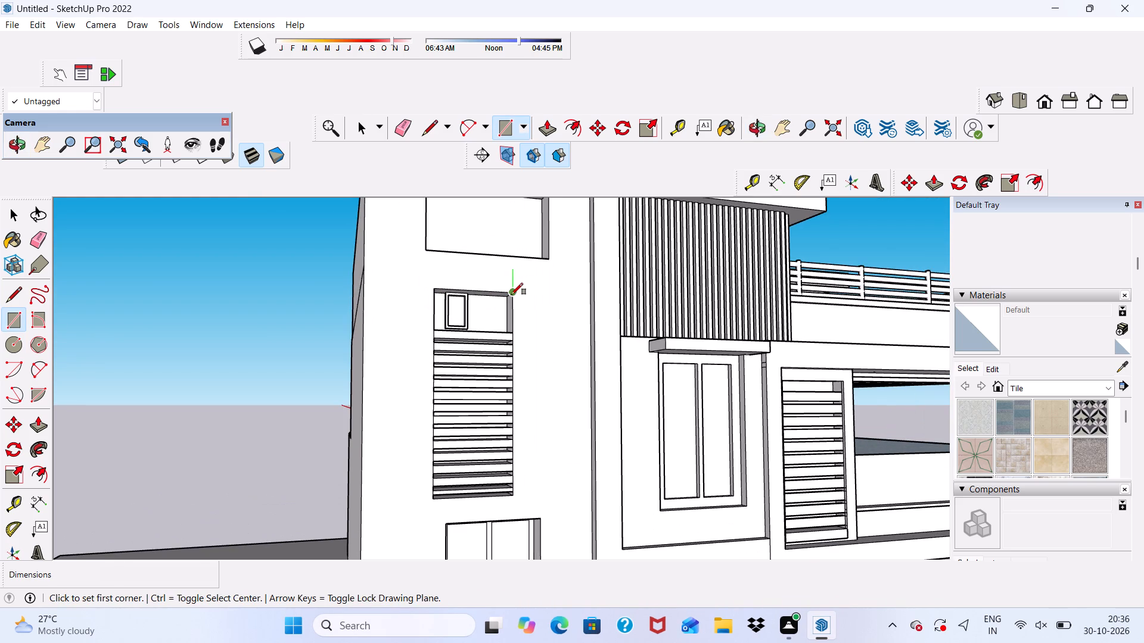
scroll(529, 267, "up", 5)
scroll(480, 278, "up", 5)
scroll(354, 298, "down", 3)
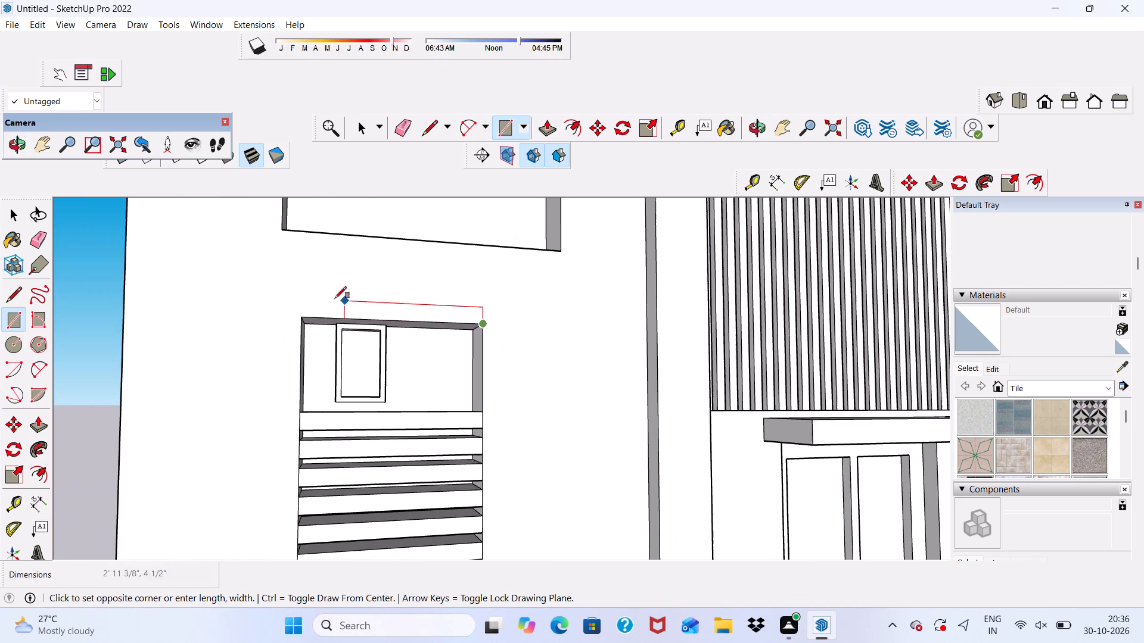
left_click(259, 268)
Delete the face covering the opening in front of the small window at the top of the tall panel.
scroll(276, 282, "down", 3)
scroll(360, 320, "up", 4)
key("space")
left_click(329, 355)
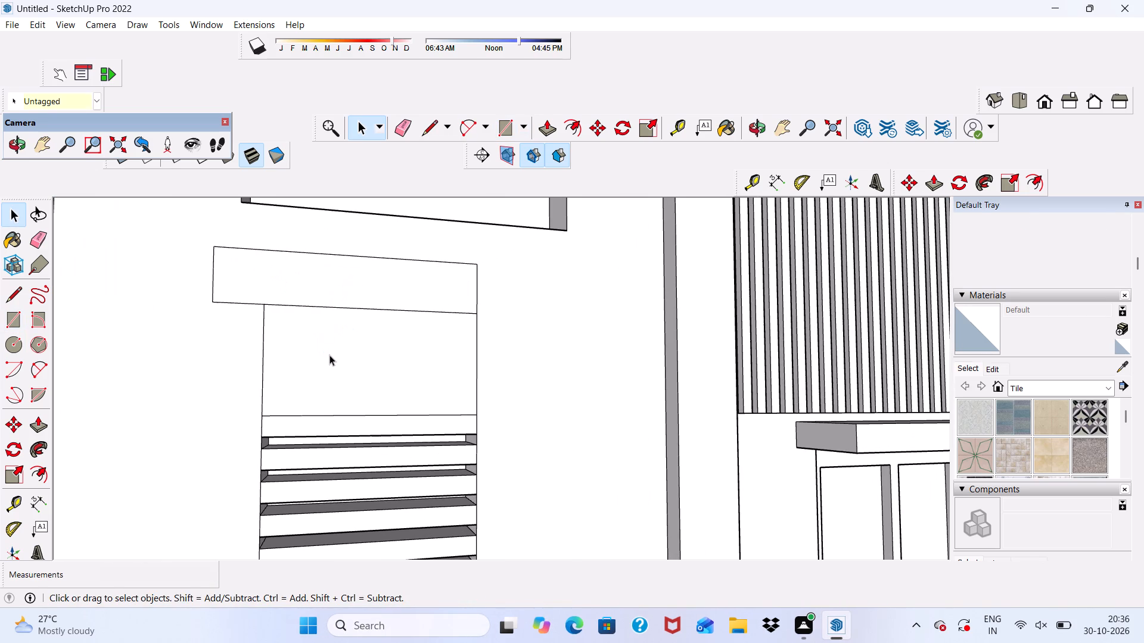
key("Delete")
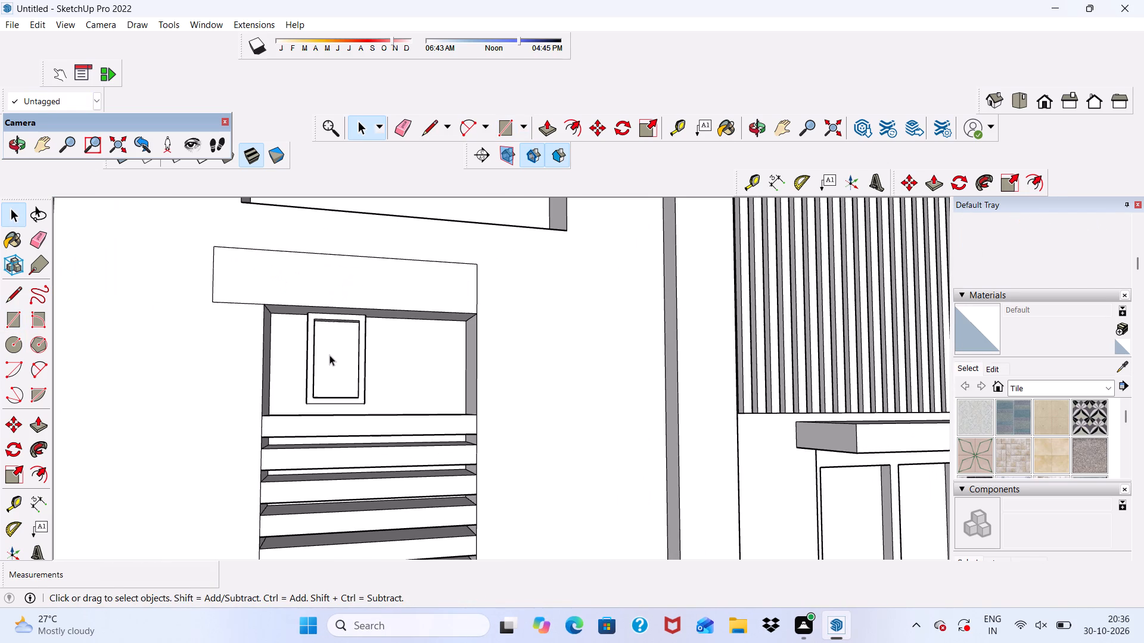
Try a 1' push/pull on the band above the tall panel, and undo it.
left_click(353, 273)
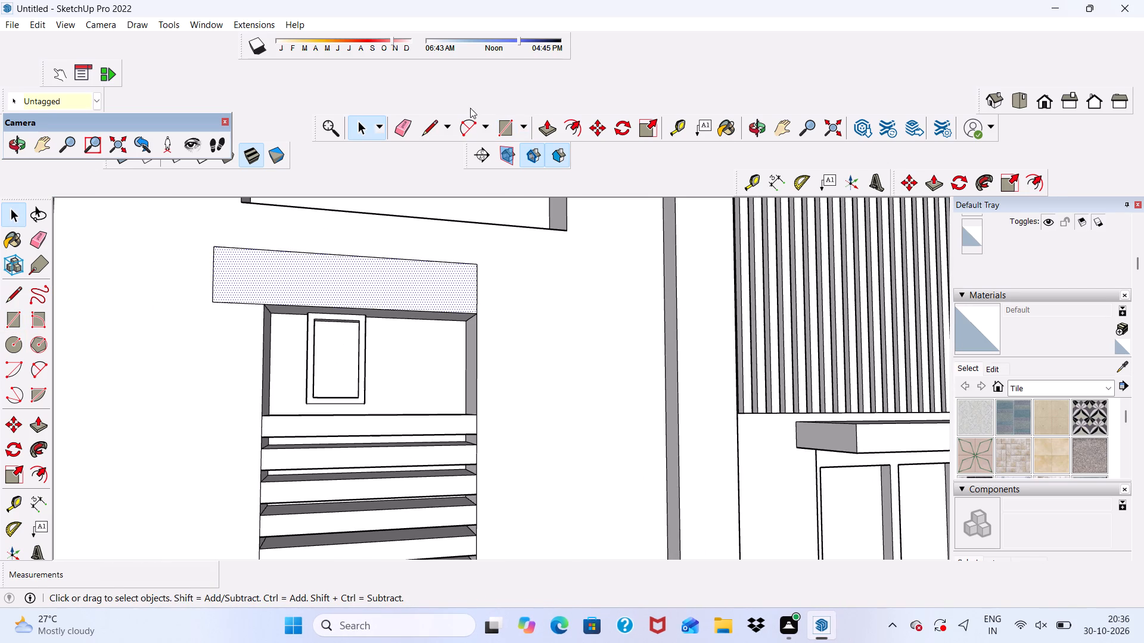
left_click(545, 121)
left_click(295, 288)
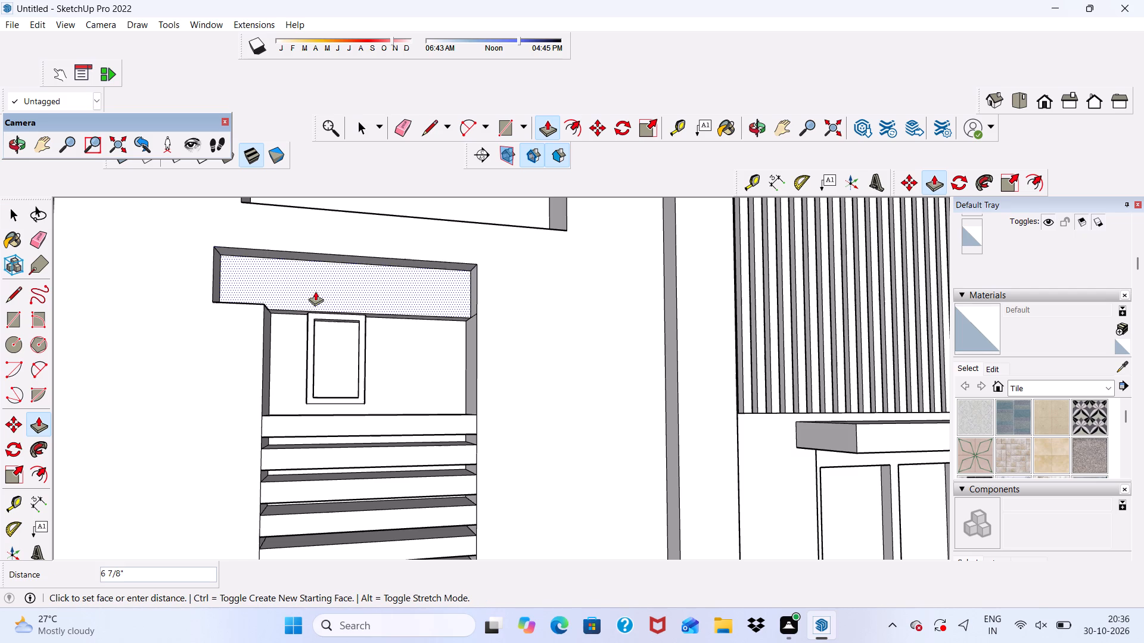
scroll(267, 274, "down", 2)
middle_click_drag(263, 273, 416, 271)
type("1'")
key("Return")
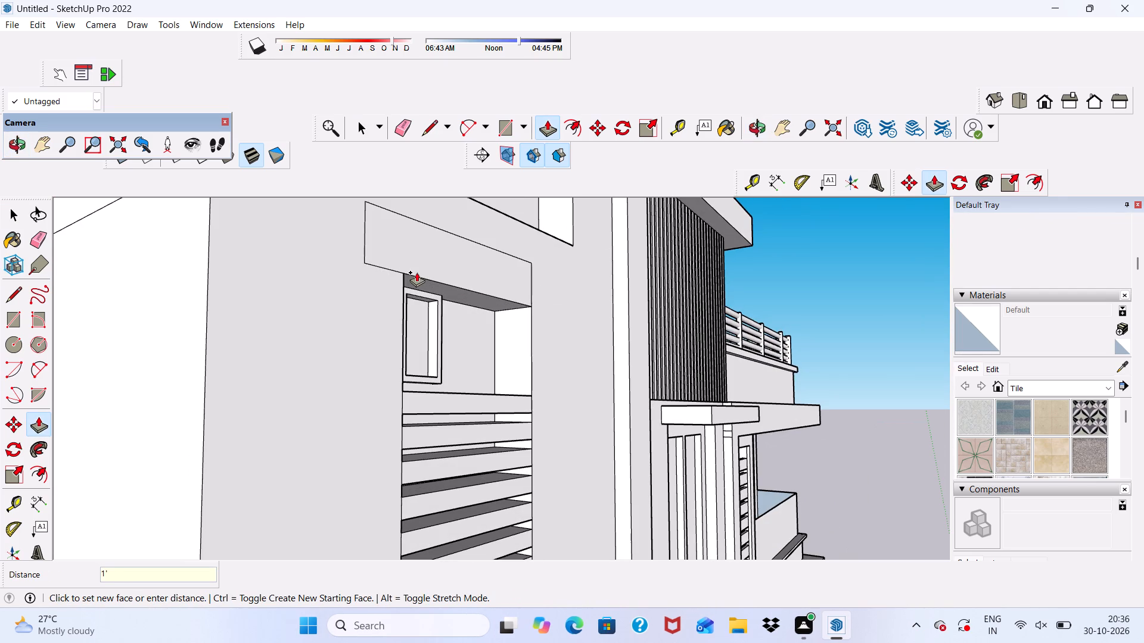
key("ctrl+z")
Pull the band above the tall panel out 1' from the wall as a projecting lintel.
scroll(412, 250, "up", 1)
left_click(412, 250)
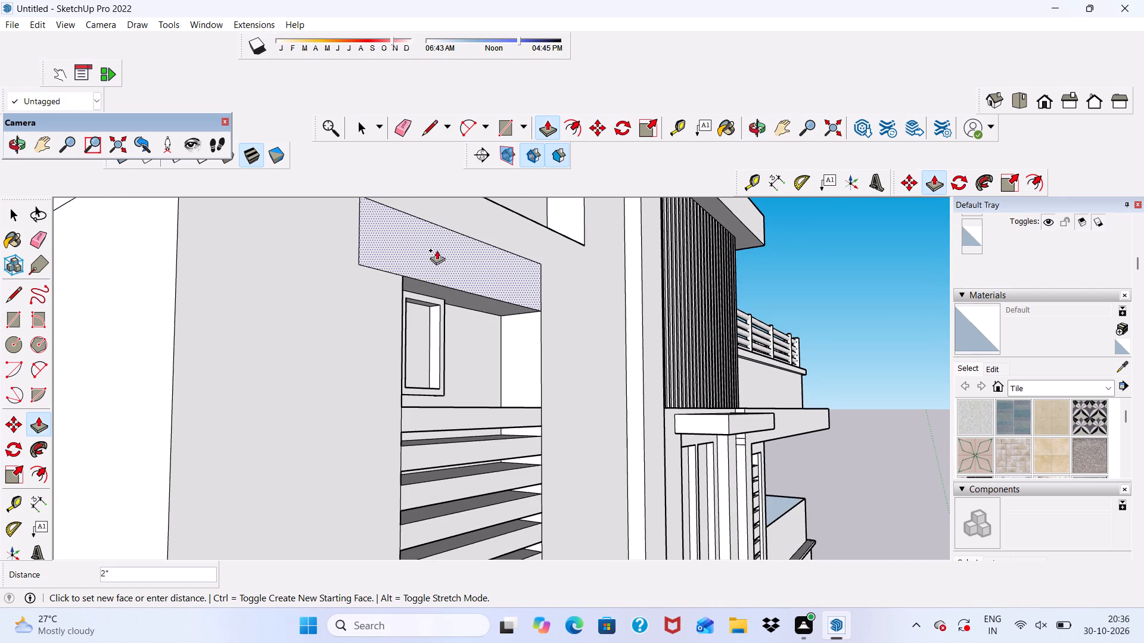
type("1'")
key("Return")
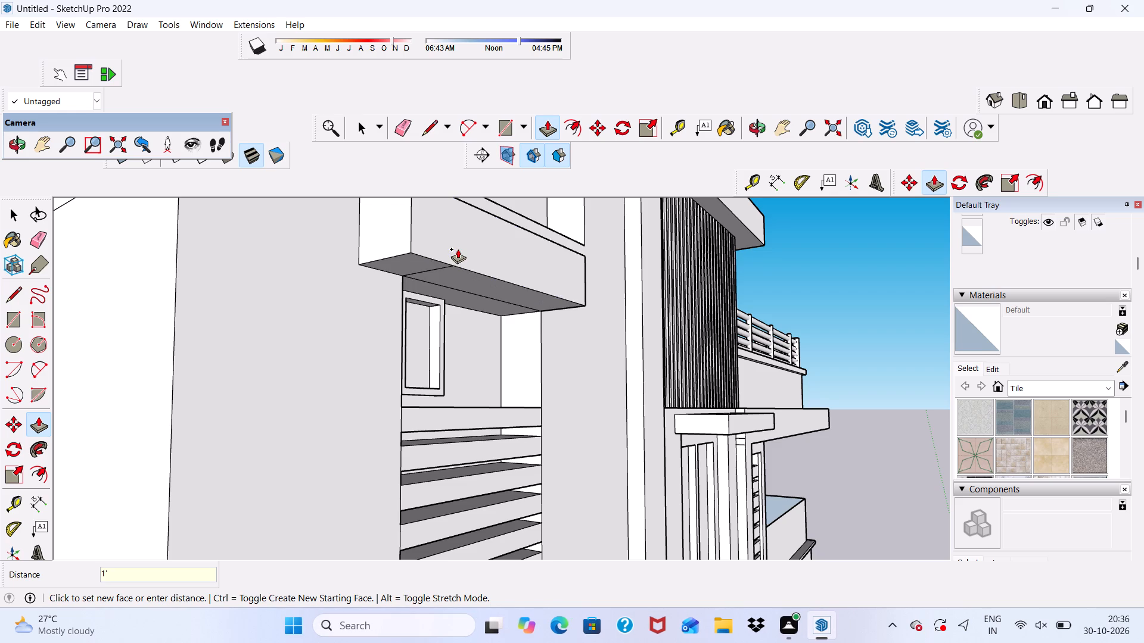
Pull the underside of the lintel's overhanging end down about 10' along the tall panel's outer side, just below the lowest louvre.
scroll(458, 249, "up", 1)
scroll(435, 244, "down", 5)
scroll(414, 282, "up", 5)
left_click(408, 274)
scroll(397, 301, "down", 5)
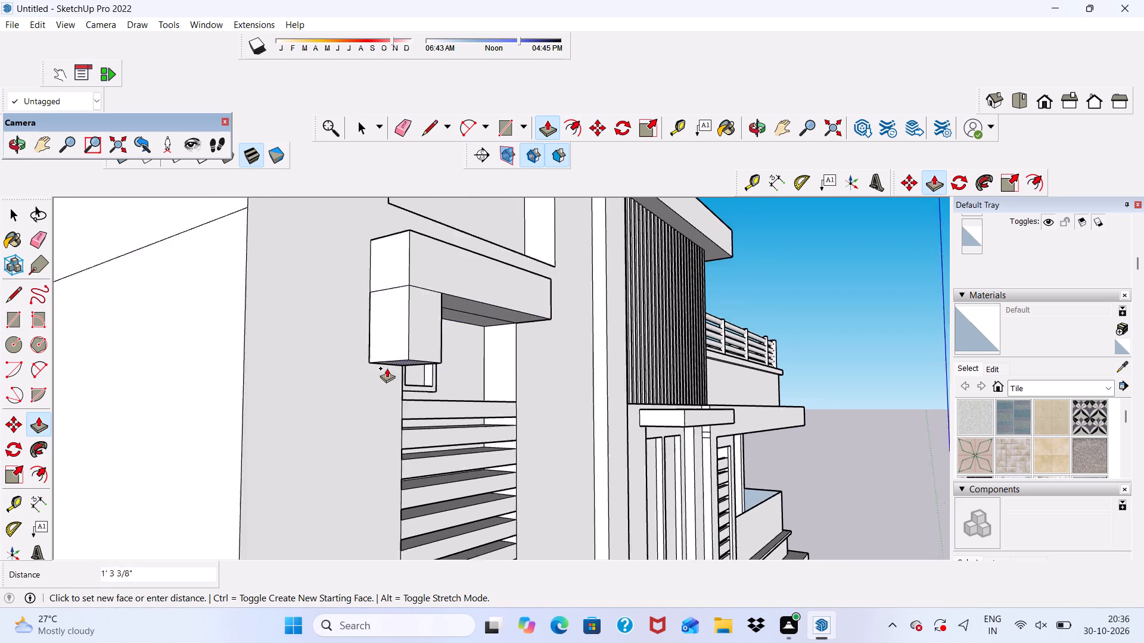
scroll(366, 324, "down", 5)
scroll(327, 273, "down", 15)
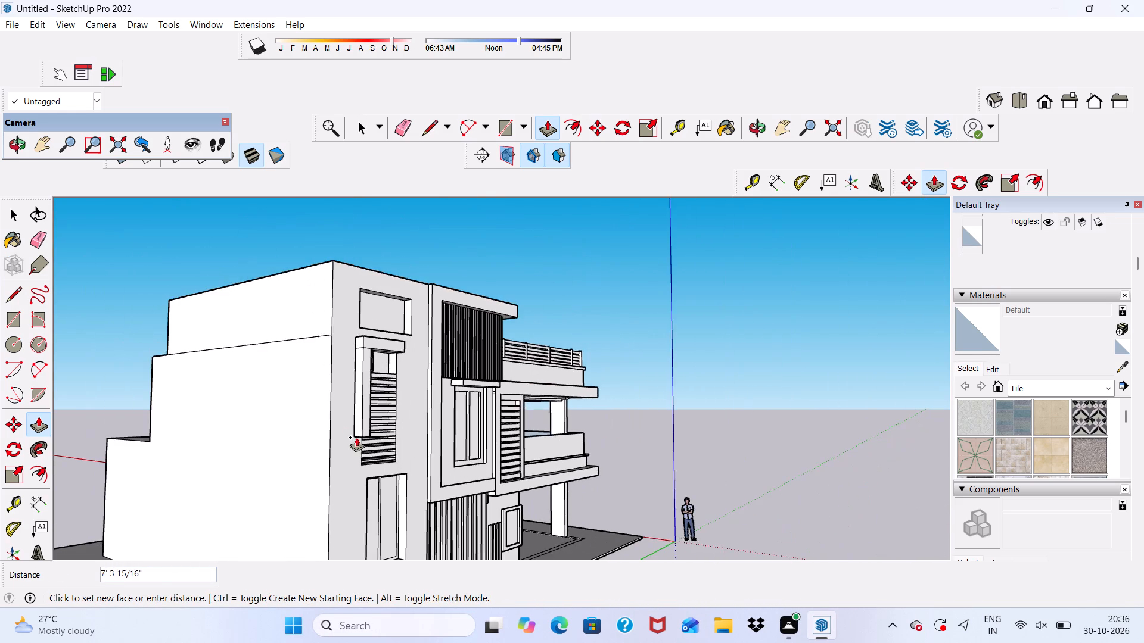
middle_click_drag(356, 437, 194, 448)
scroll(242, 469, "up", 5)
scroll(300, 438, "up", 6)
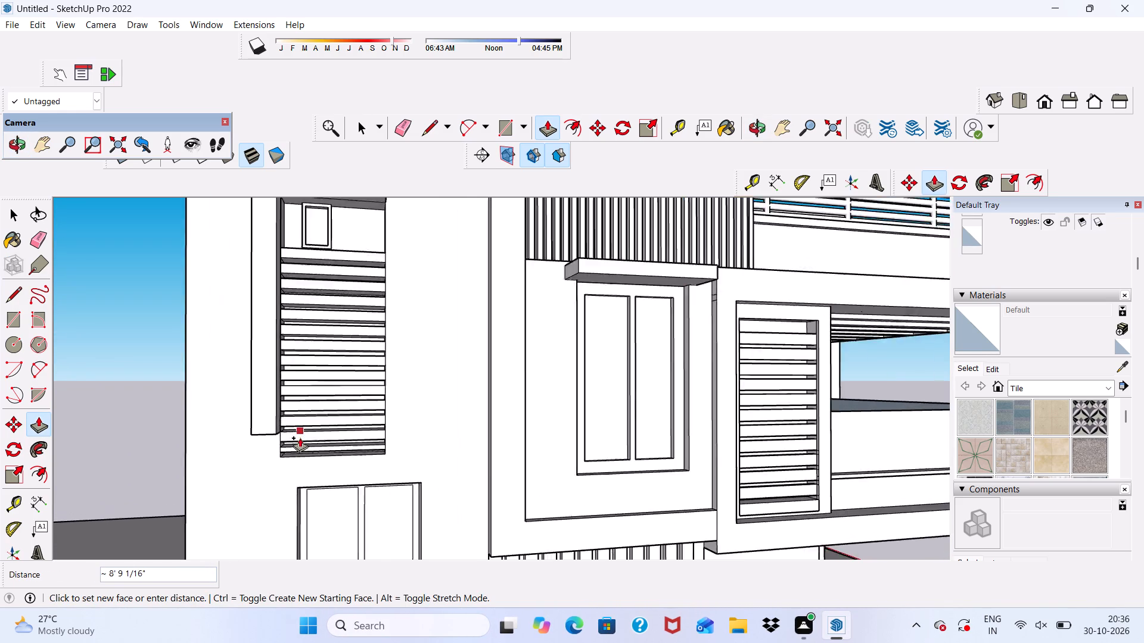
scroll(300, 438, "down", 2)
scroll(282, 463, "up", 4)
left_click(278, 463)
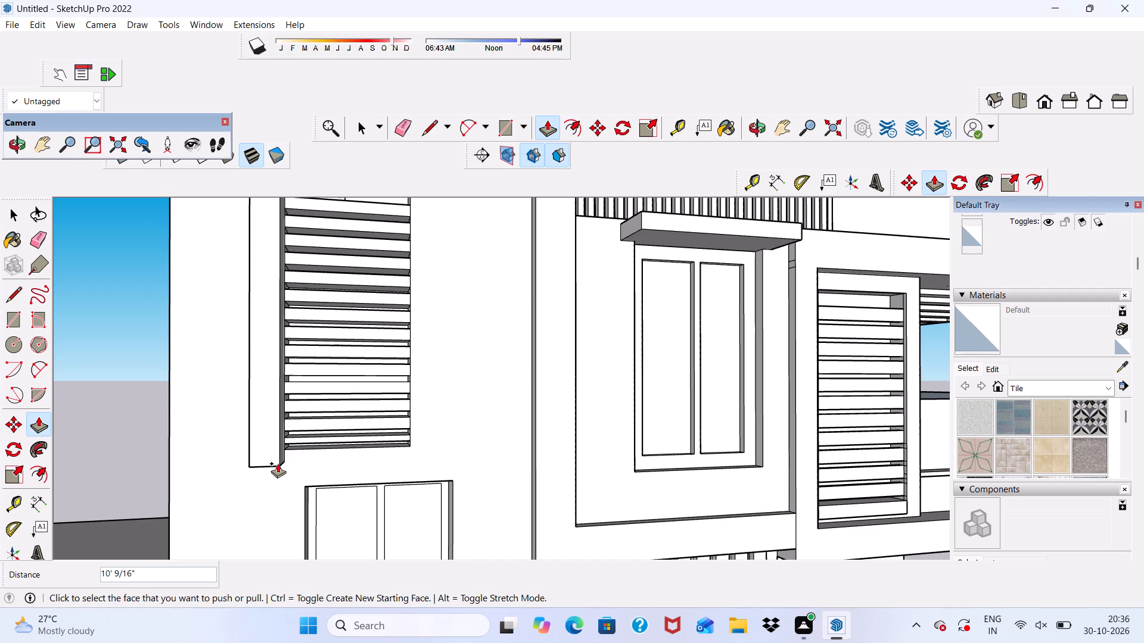
middle_click_drag(278, 464, 140, 478)
scroll(265, 444, "up", 5)
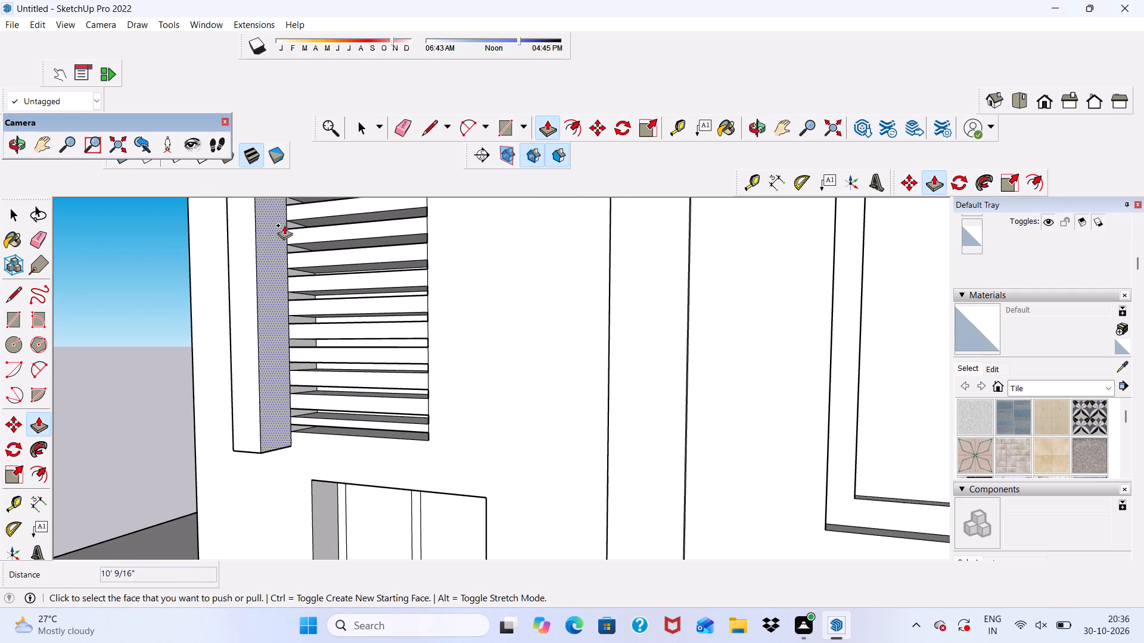
Draw a rectangle about 1' by 11" on the inner face of the surround's outer leg, at its lower end.
left_click(498, 132)
scroll(366, 423, "up", 5)
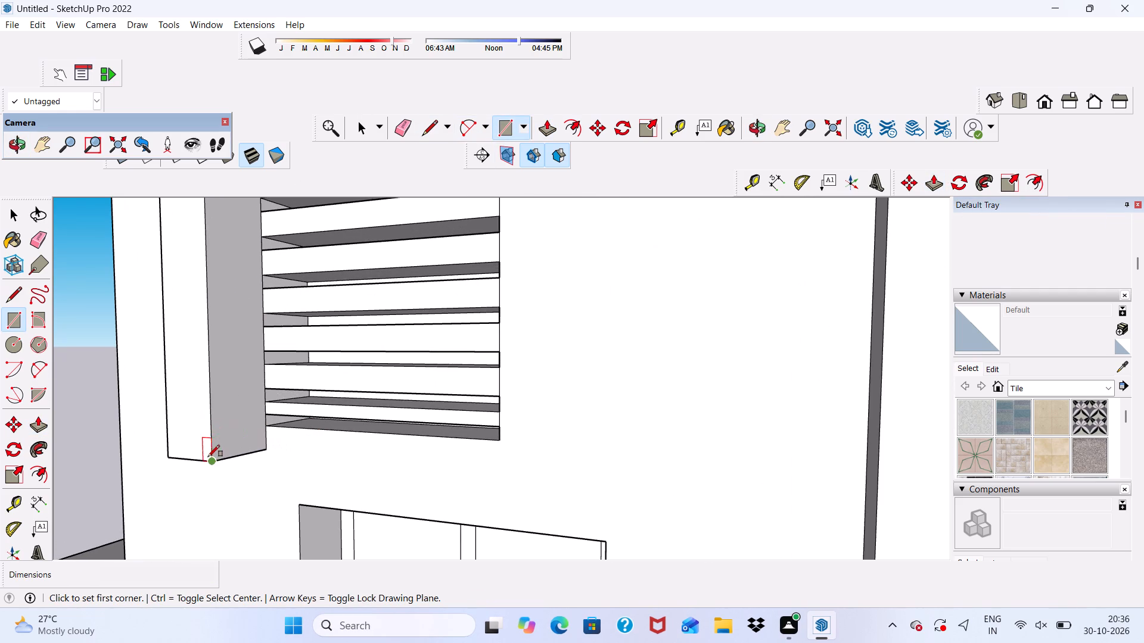
left_click(214, 463)
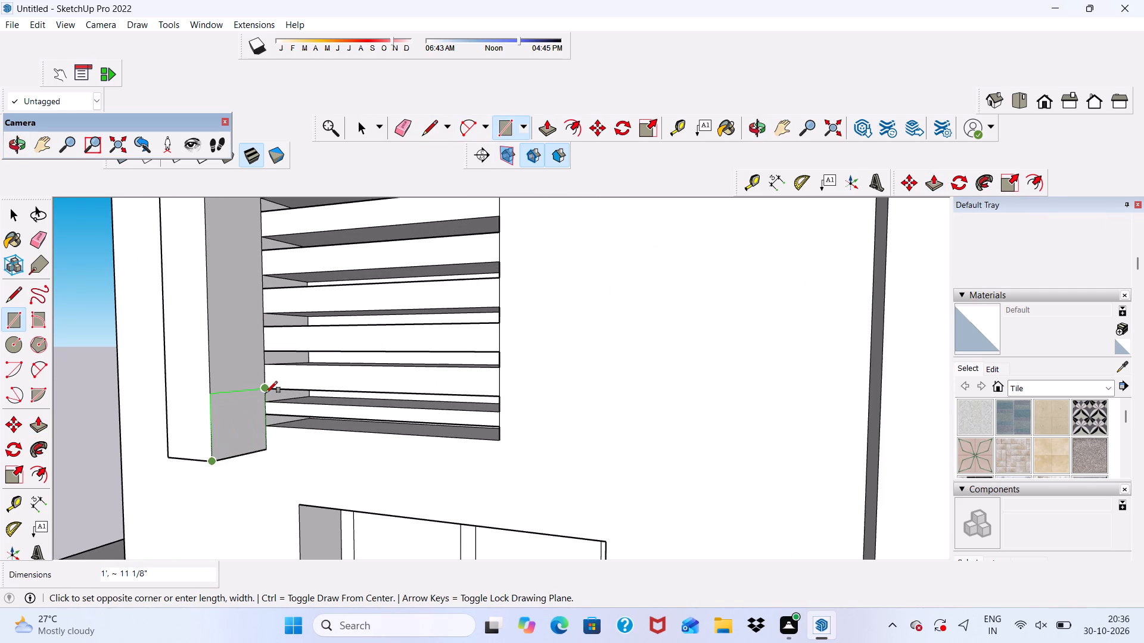
left_click(266, 393)
Delete the two stray faces covering the gaps between the lowest louvres.
key("space")
scroll(304, 389, "up", 3)
left_click(303, 394)
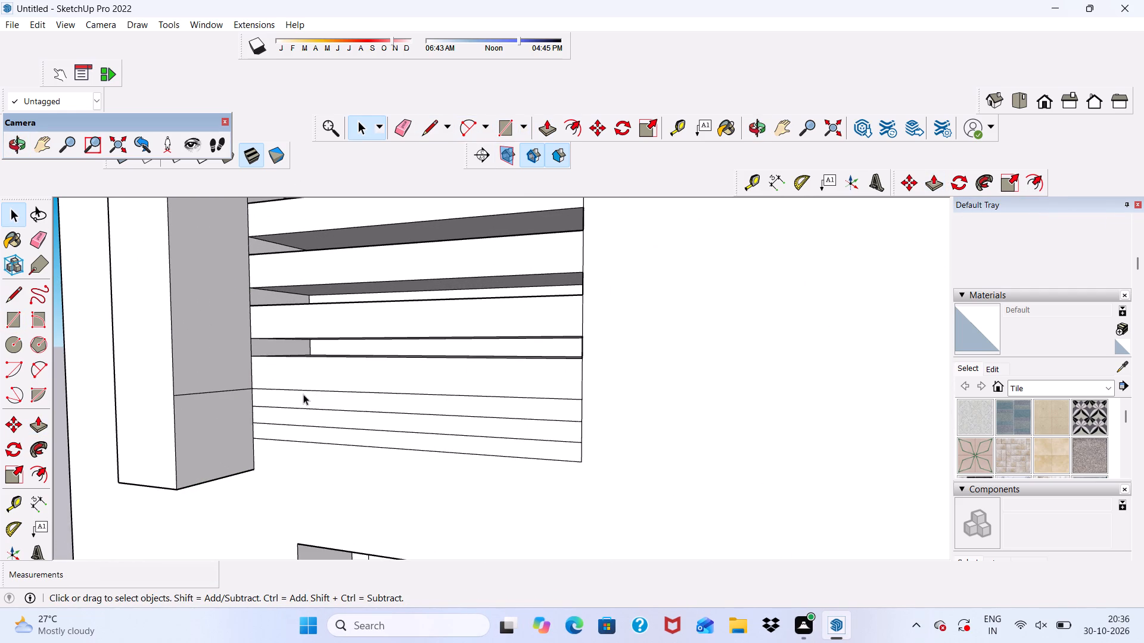
key("Delete")
scroll(304, 395, "up", 2)
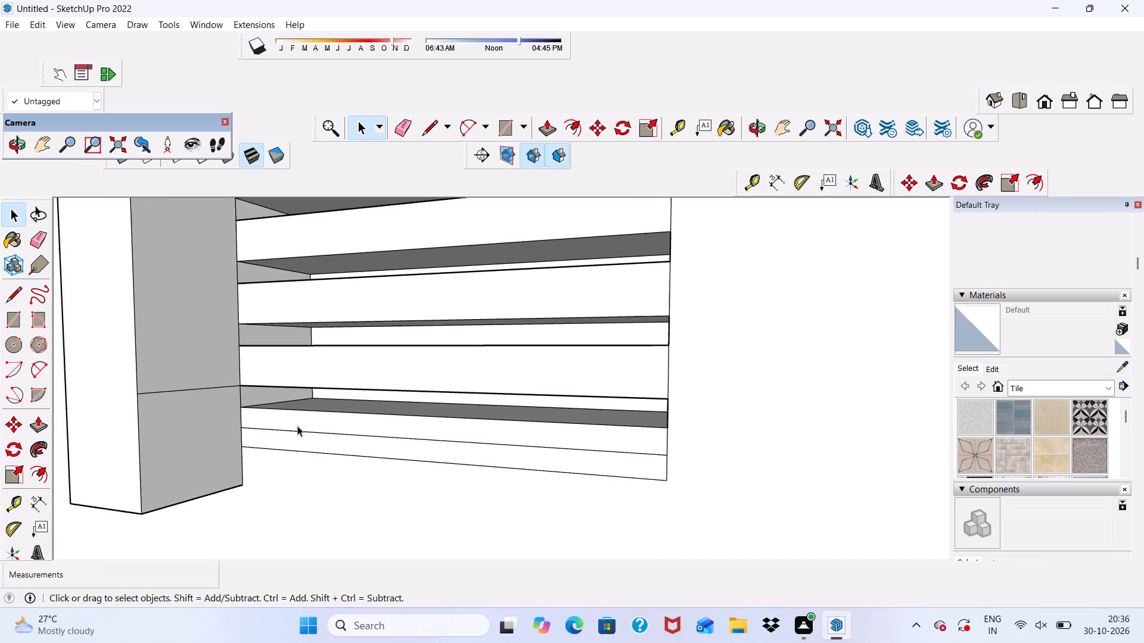
scroll(297, 426, "up", 1)
left_click(282, 443)
key("Delete")
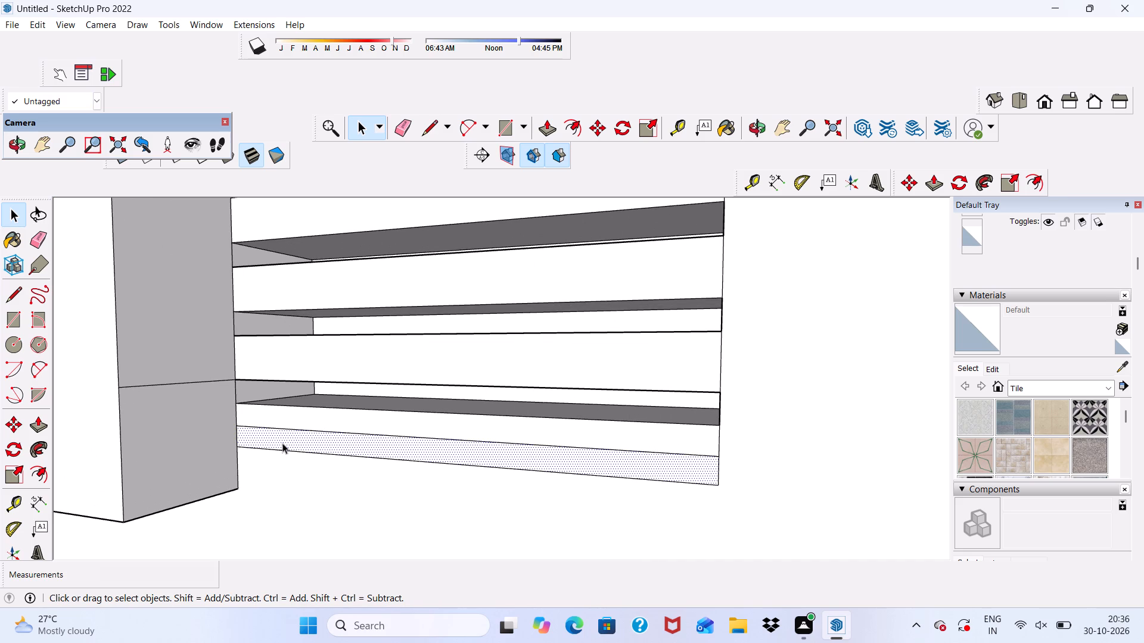
Pull the new rectangle across below the louvres to the tall panel's far edge, forming the surround's bottom band.
left_click(546, 130)
left_click(159, 438)
scroll(380, 423, "down", 4)
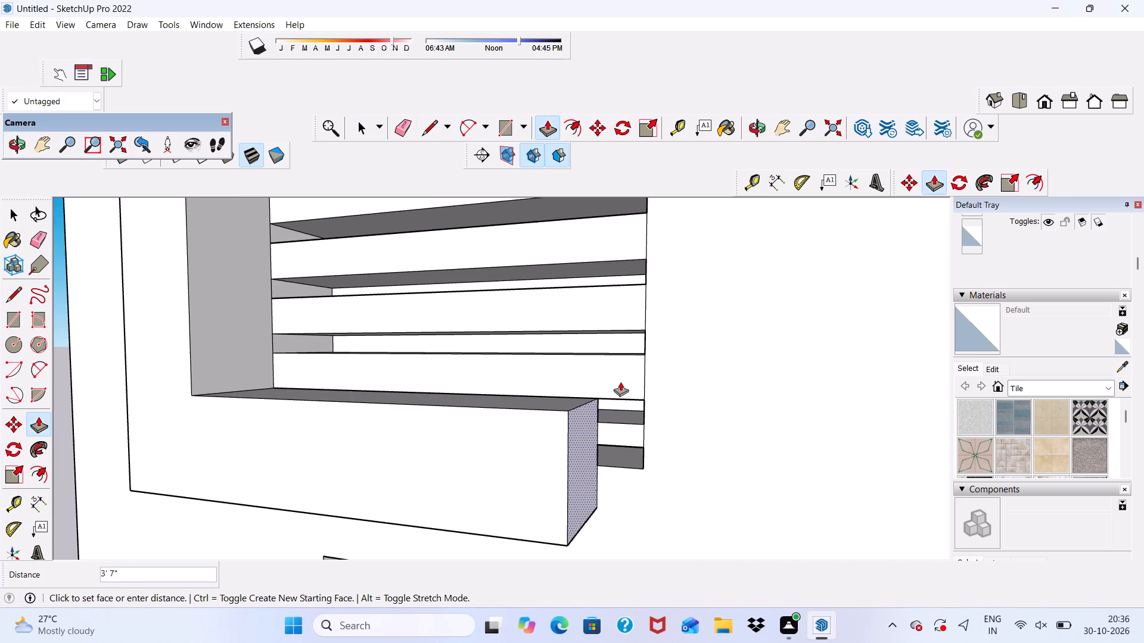
scroll(642, 354, "down", 7)
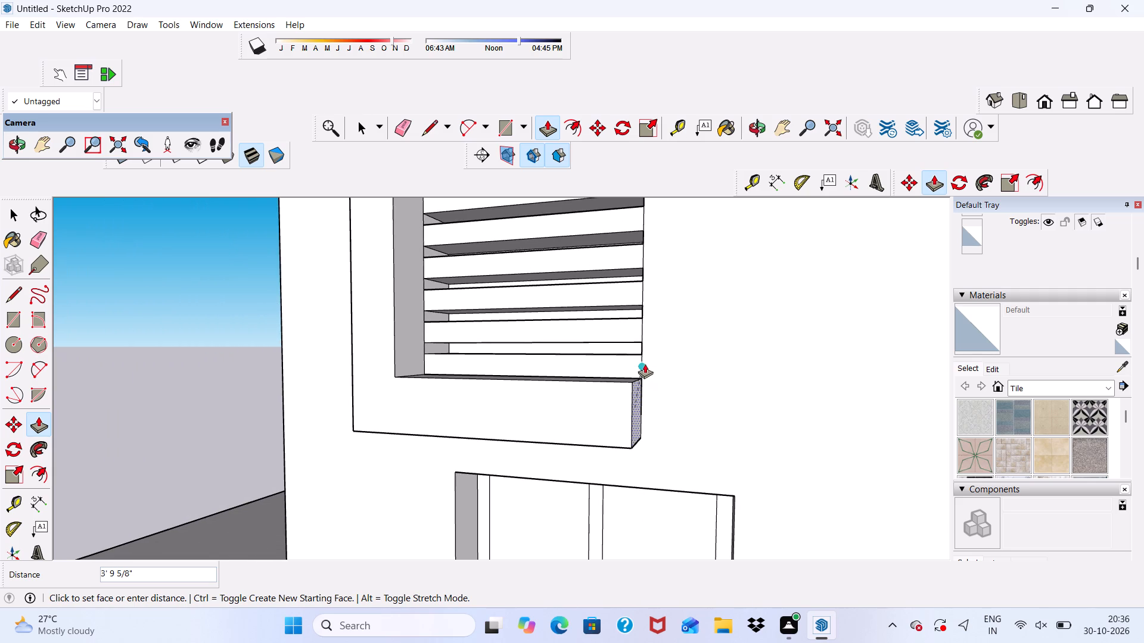
left_click(646, 362)
Erase the leftover seam edges on the projecting surround, including where the lintel meets the outer leg.
scroll(563, 376, "down", 15)
middle_click_drag(594, 427, 695, 401)
scroll(487, 148, "up", 3)
left_click(405, 123)
scroll(475, 177, "up", 3)
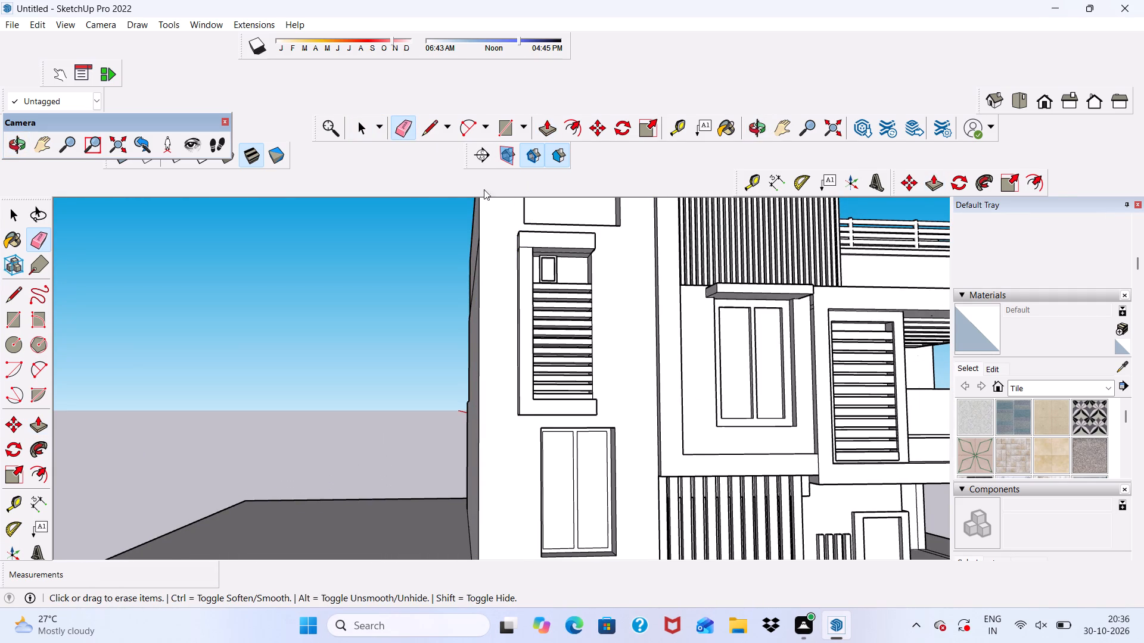
scroll(484, 189, "up", 6)
left_click(523, 247)
middle_click_drag(519, 257, 668, 271)
scroll(668, 273, "up", 5)
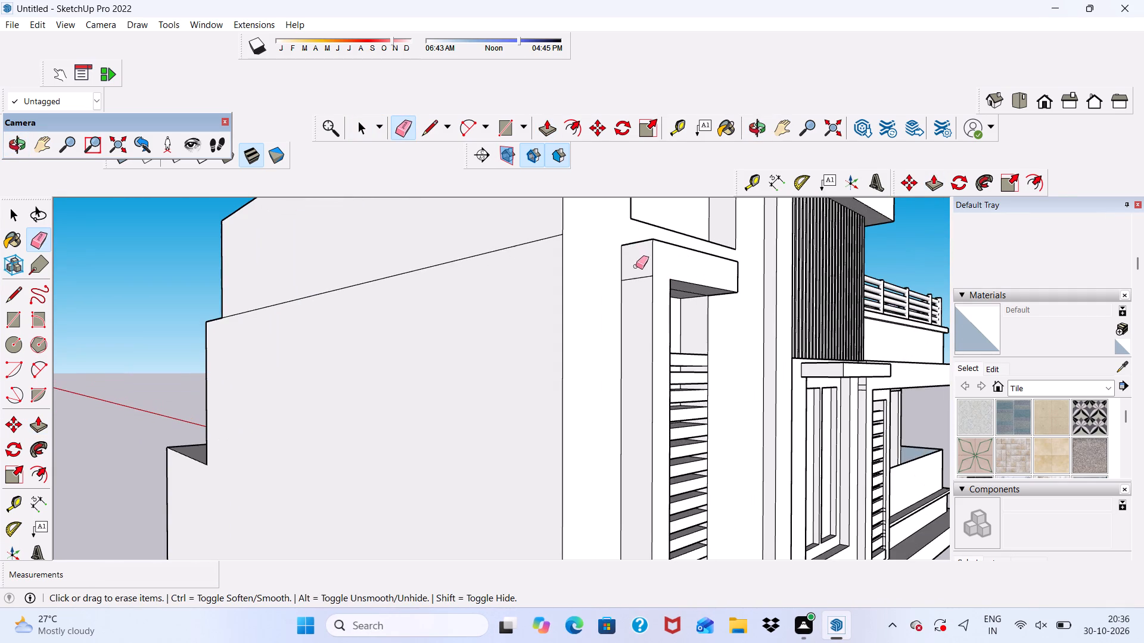
left_click_drag(636, 266, 633, 285)
scroll(629, 315, "down", 1)
middle_click_drag(629, 315, 506, 257)
scroll(512, 232, "up", 4)
scroll(556, 217, "down", 2)
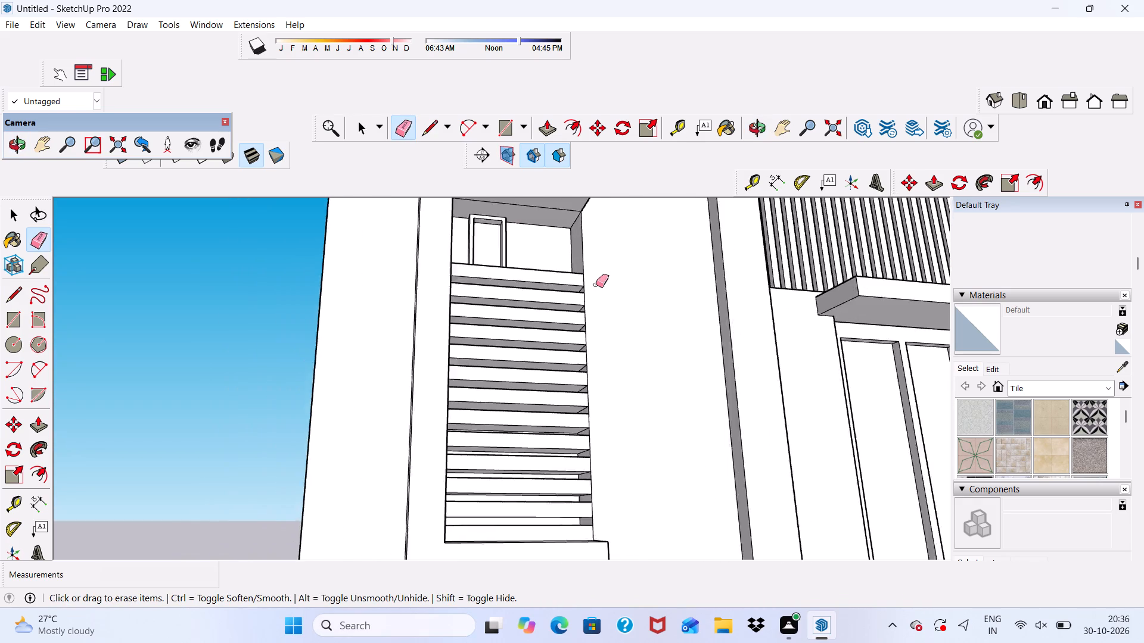
scroll(596, 285, "down", 7)
scroll(577, 244, "up", 6)
left_click(567, 226)
scroll(563, 232, "down", 5)
Examine the projecting surround and the rectangular recess above it from several angles.
middle_click_drag(584, 292, 426, 366)
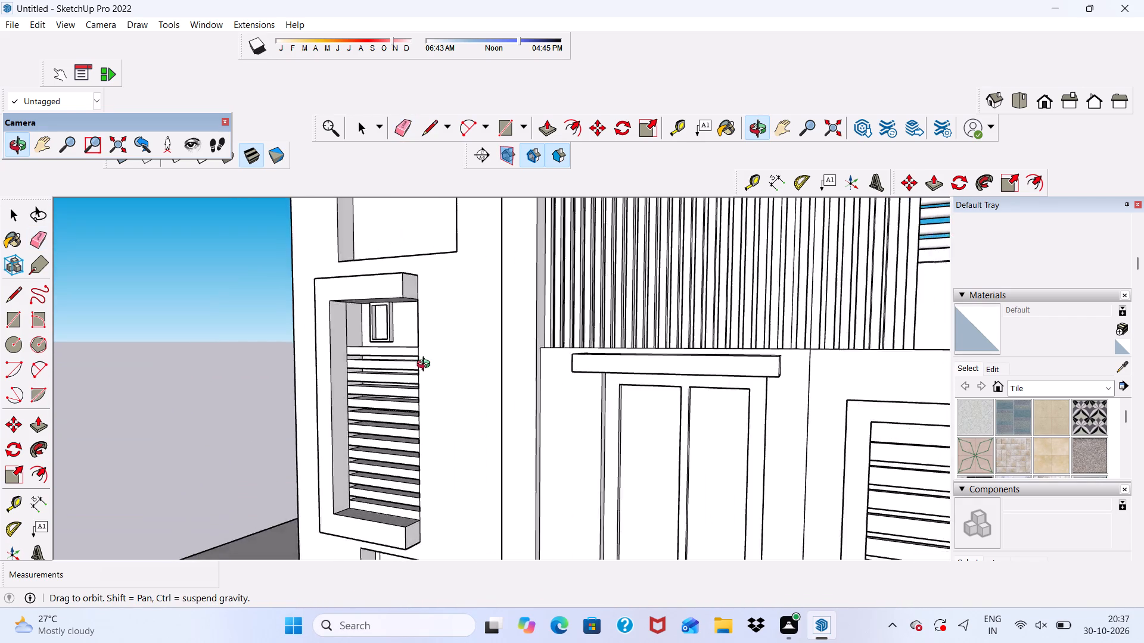
middle_click_drag(426, 366, 542, 355)
scroll(549, 355, "up", 1)
scroll(516, 322, "down", 5)
key("space")
middle_click_drag(456, 339, 518, 241)
scroll(518, 241, "up", 1)
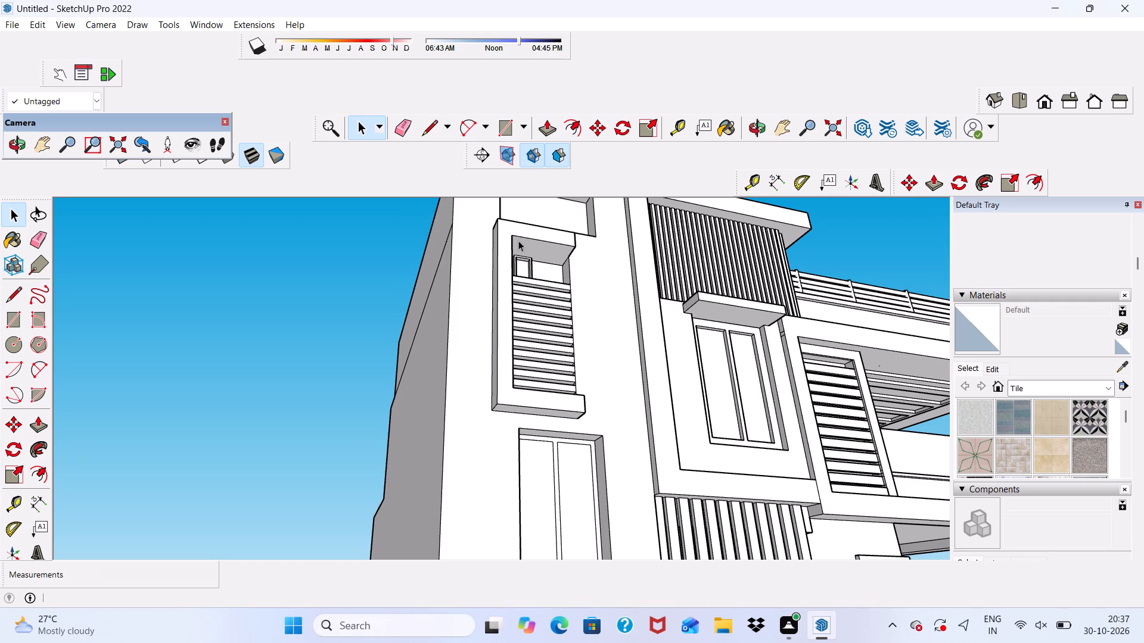
scroll(537, 225, "up", 3)
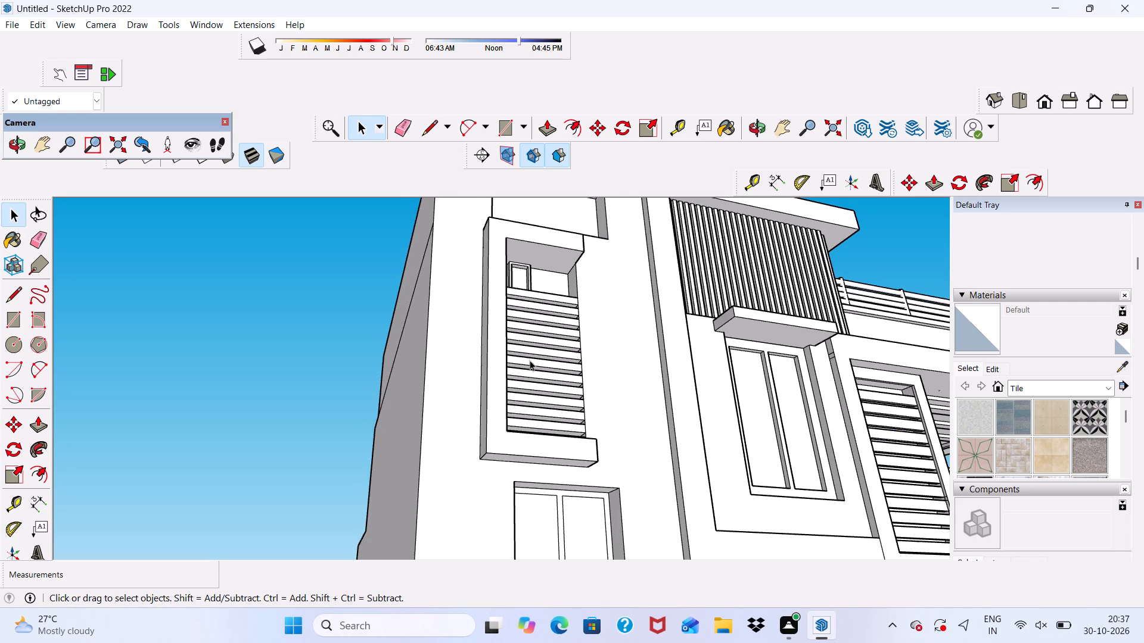
scroll(529, 366, "down", 2)
scroll(529, 233, "up", 5)
middle_click_drag(530, 238, 508, 389)
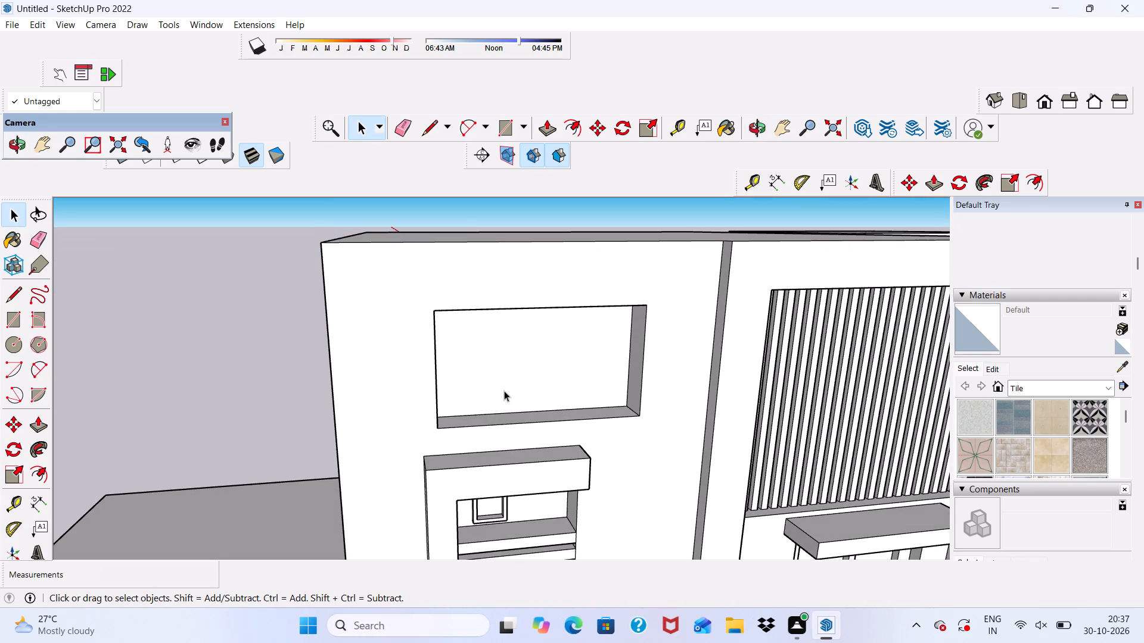
scroll(496, 339, "down", 4)
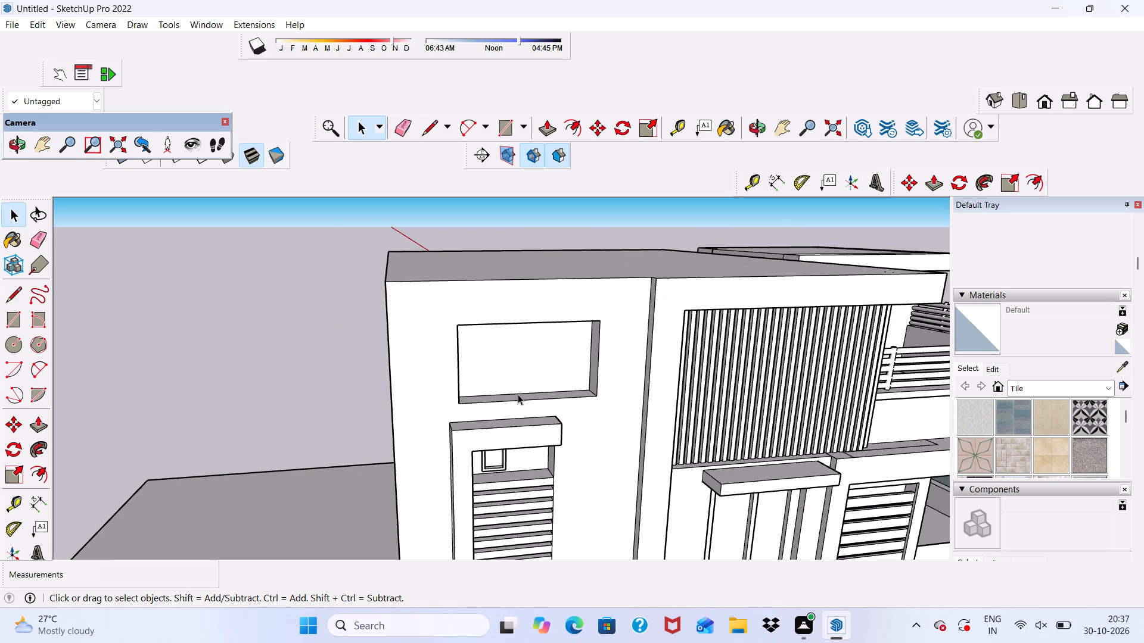
scroll(483, 280, "up", 1)
scroll(470, 225, "down", 1)
Draw an upright rectangle about 7" by 5" on the wall between the lintel and the recess above, near the recess's outer end.
left_click(501, 142)
scroll(522, 410, "up", 2)
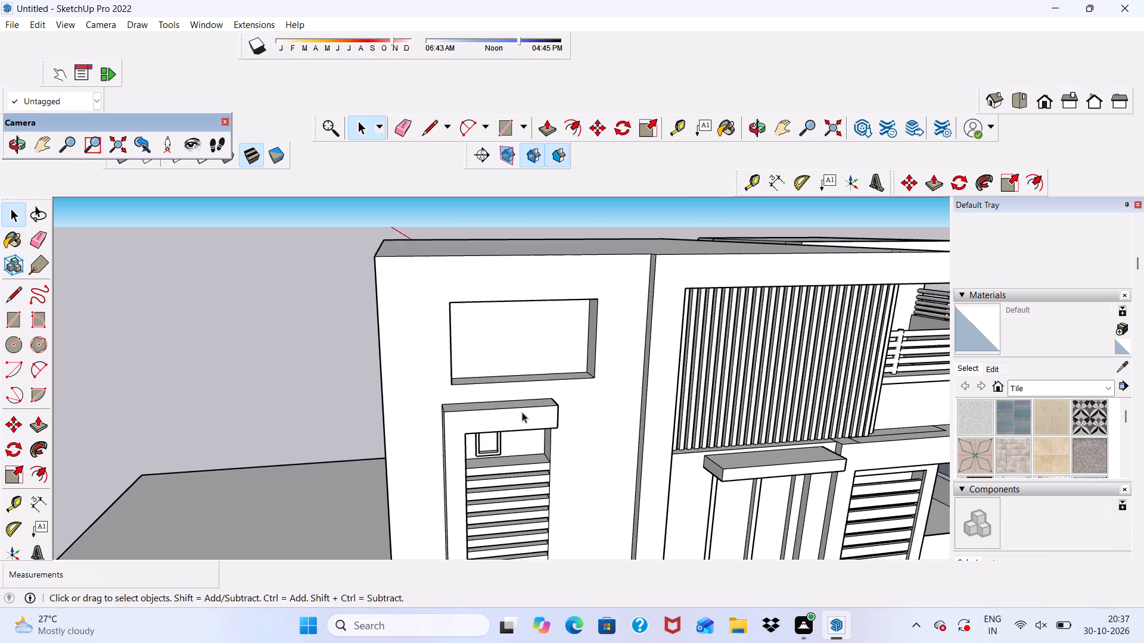
scroll(522, 412, "up", 2)
left_click(505, 130)
scroll(488, 380, "up", 4)
scroll(482, 399, "down", 1)
scroll(467, 400, "up", 8)
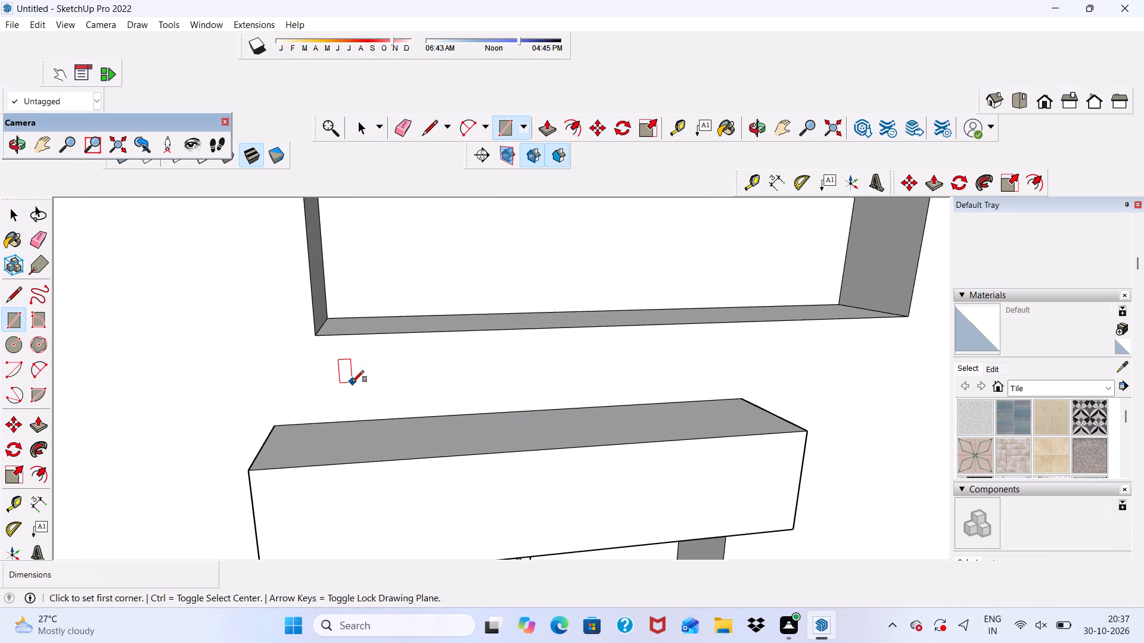
left_click(381, 401)
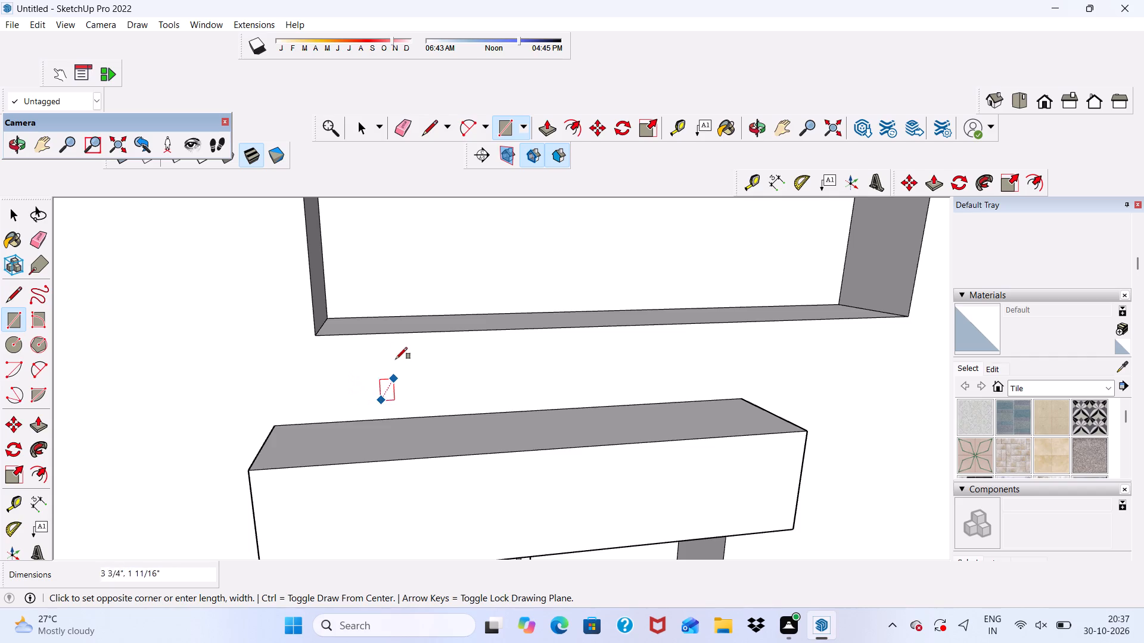
left_click(425, 336)
Copy the small rectangle 6 7/16" sideways along the wall and multiply it to six evenly spaced copies.
key("space")
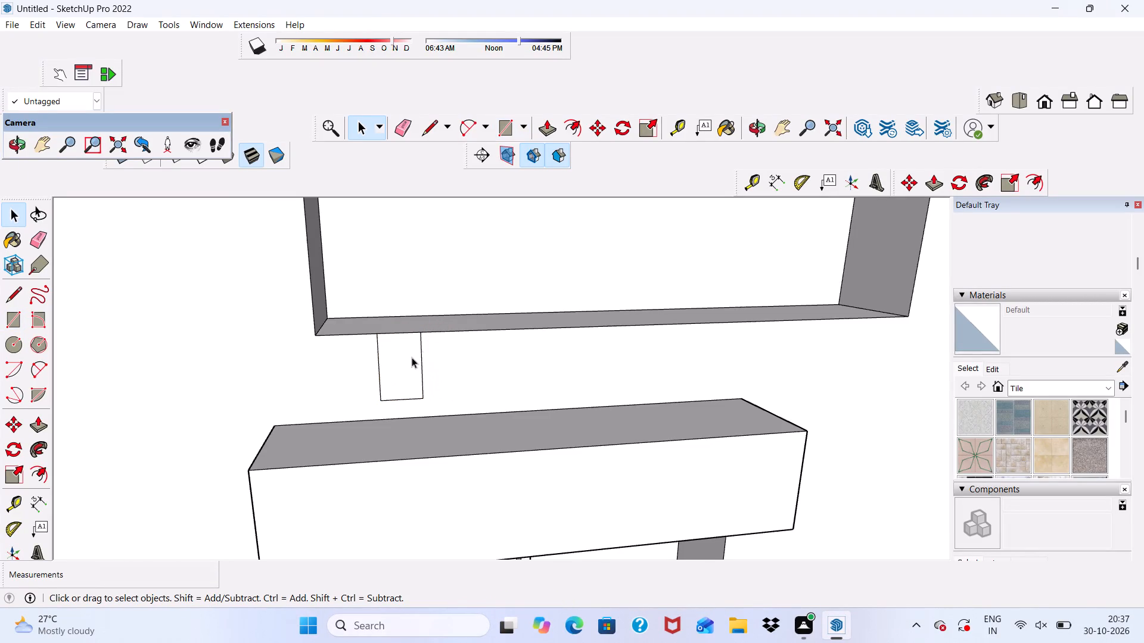
double_click(412, 358)
left_click(590, 126)
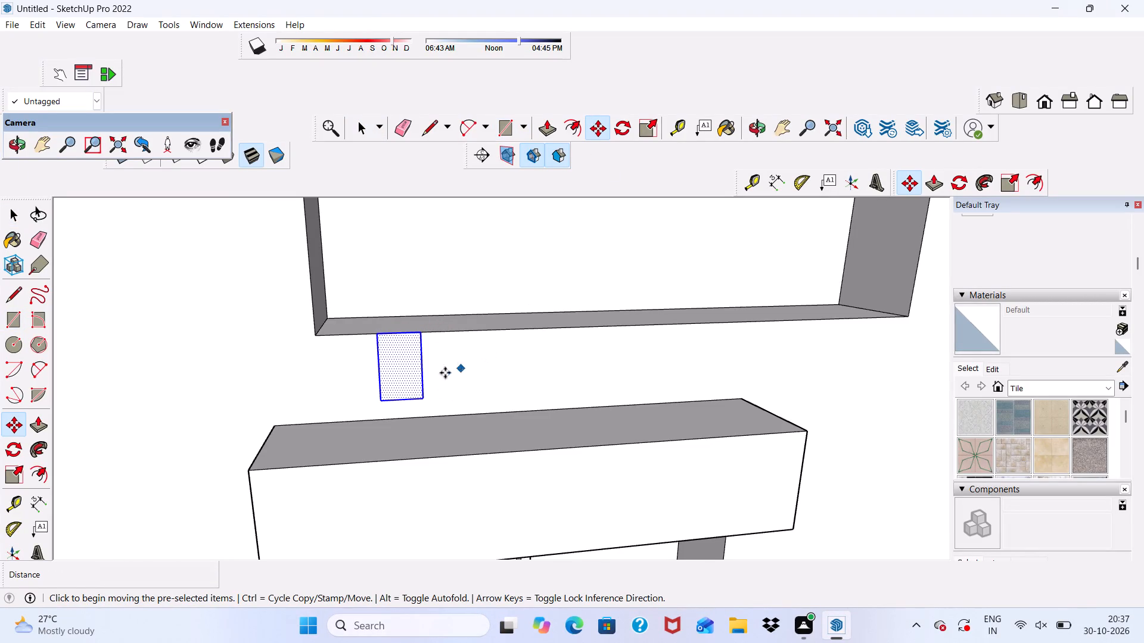
left_click(404, 377)
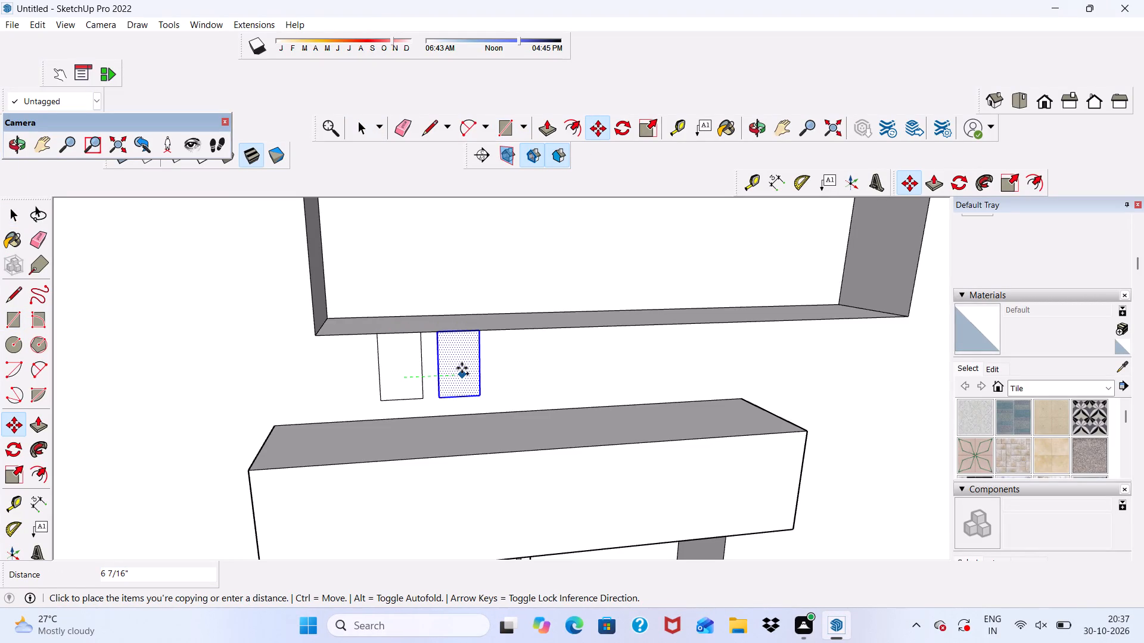
left_click(462, 368)
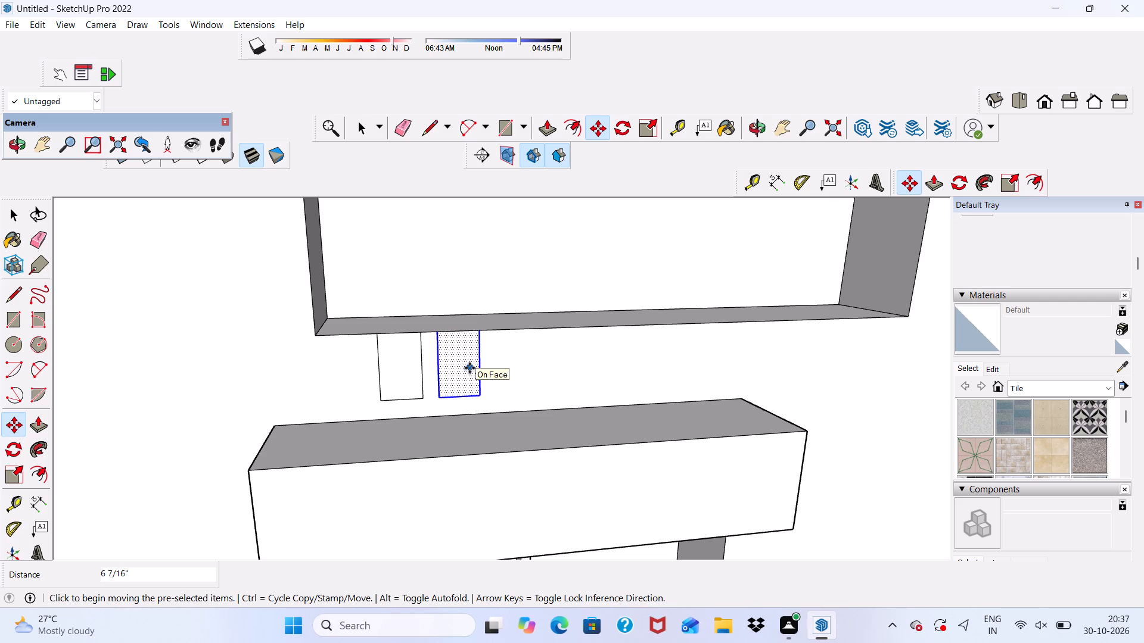
key("shift+asterisk")
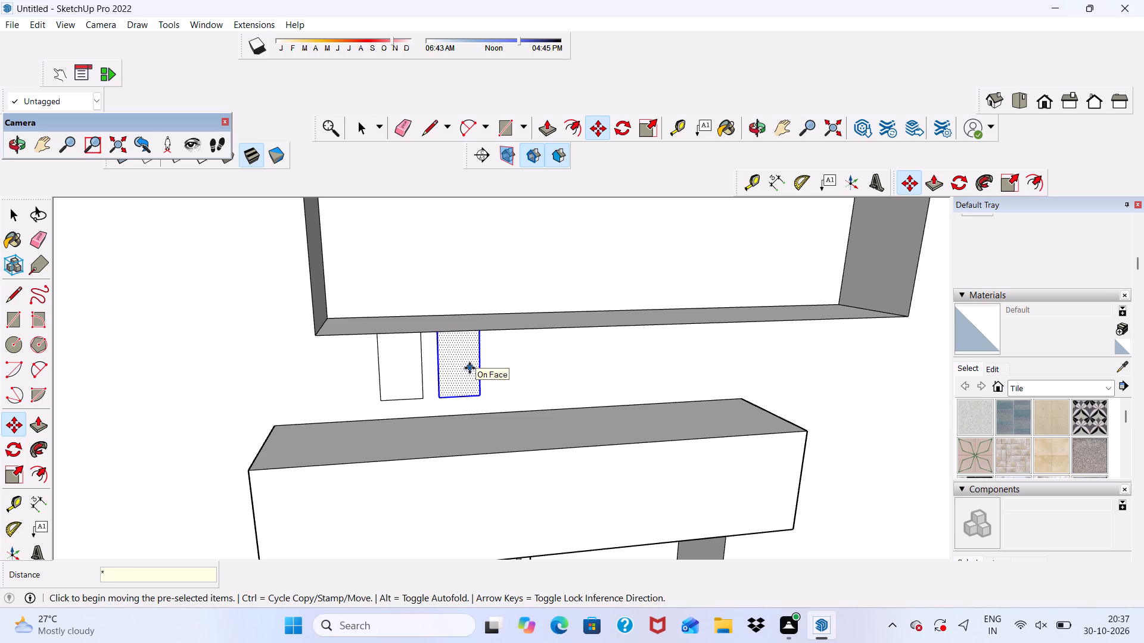
key("6")
key("Return")
key("space")
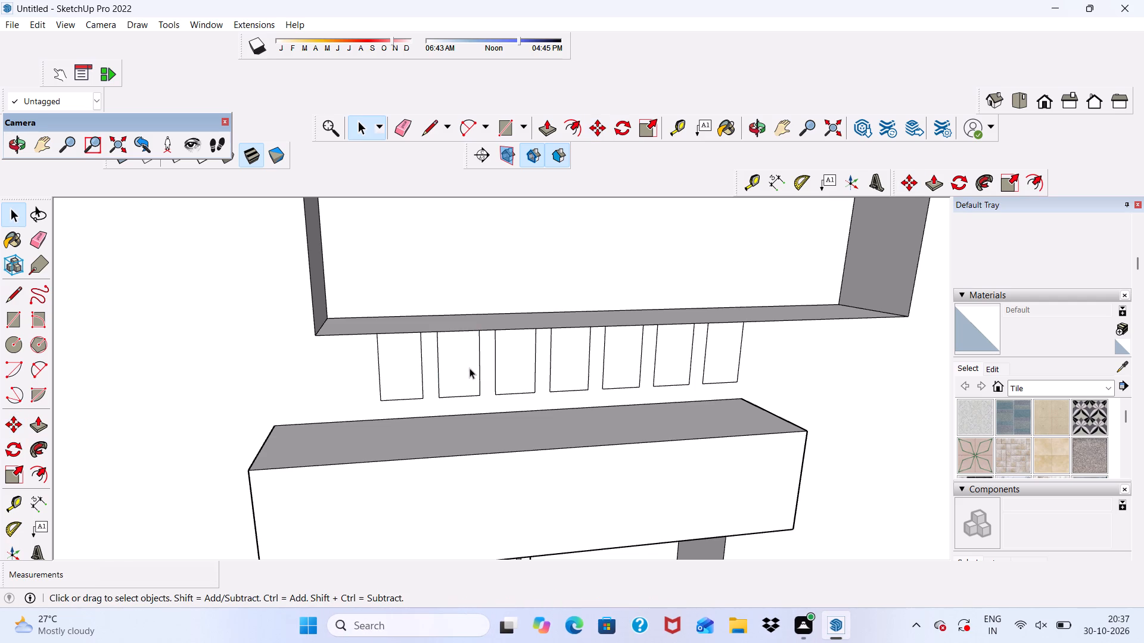
Pull the first small rectangle in the row out 3" from the wall.
scroll(452, 356, "down", 6)
scroll(508, 158, "up", 1)
left_click(551, 128)
scroll(363, 451, "up", 4)
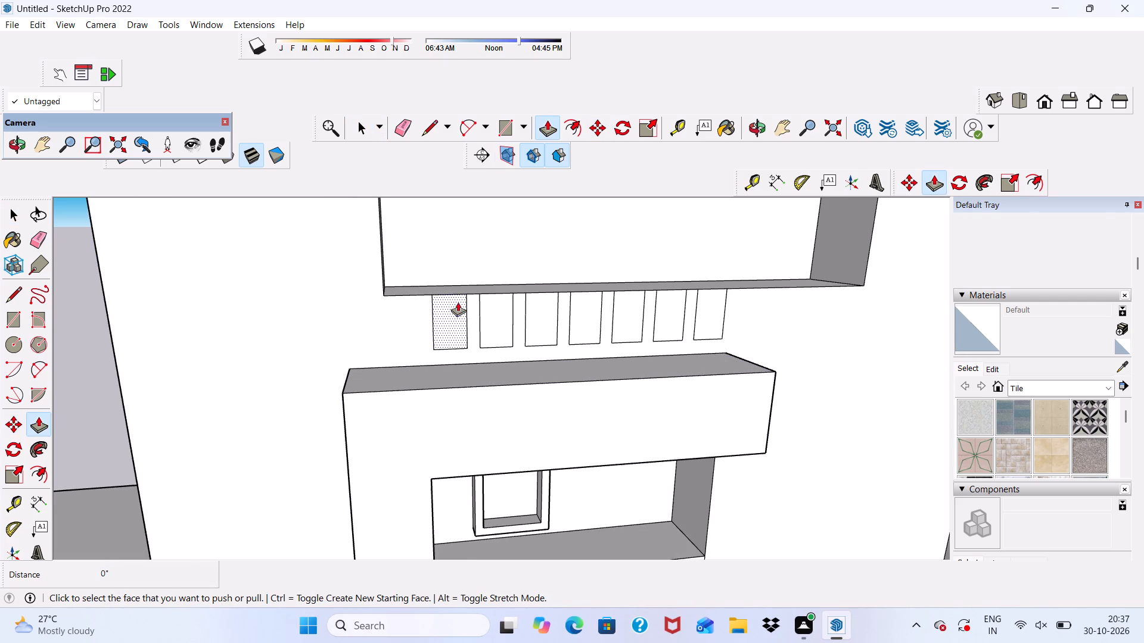
left_click(453, 308)
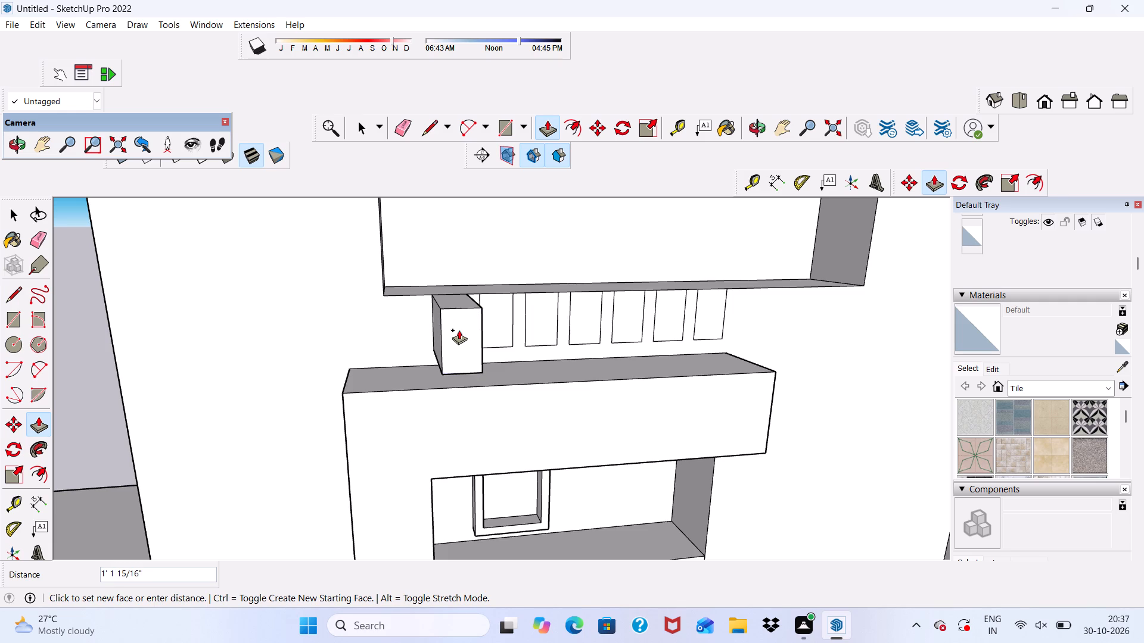
key("3")
key("shift+quotedbl")
key("Return")
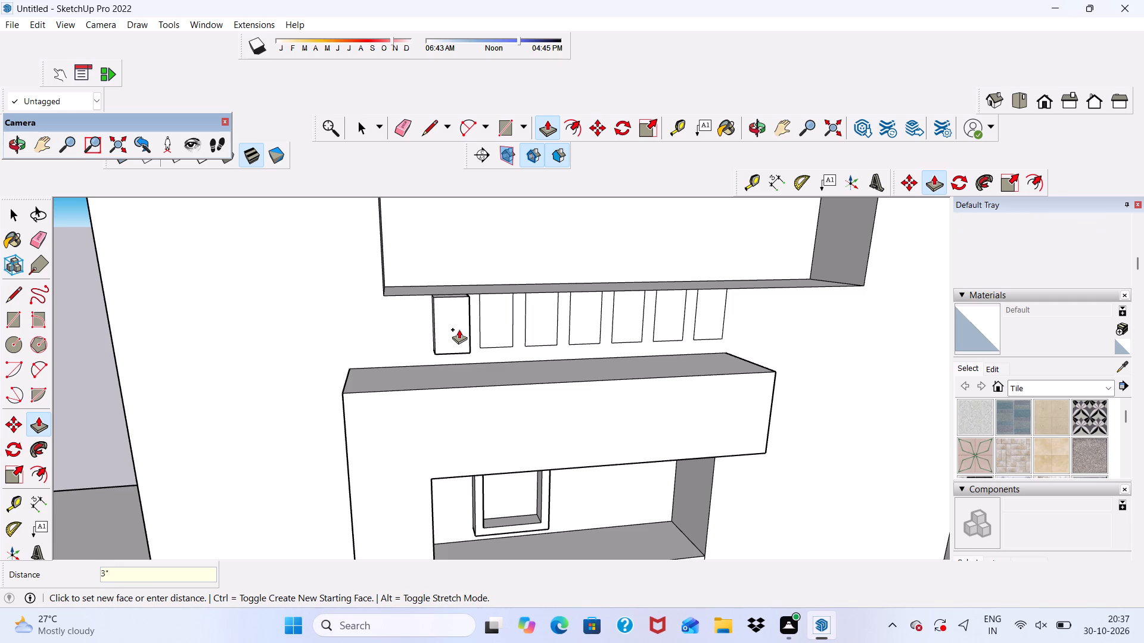
Pull the top of the first block up 2' in front of the recess to form a vertical fin.
scroll(503, 322, "up", 5)
scroll(471, 302, "down", 1)
middle_click_drag(471, 304, 453, 367)
scroll(415, 325, "up", 4)
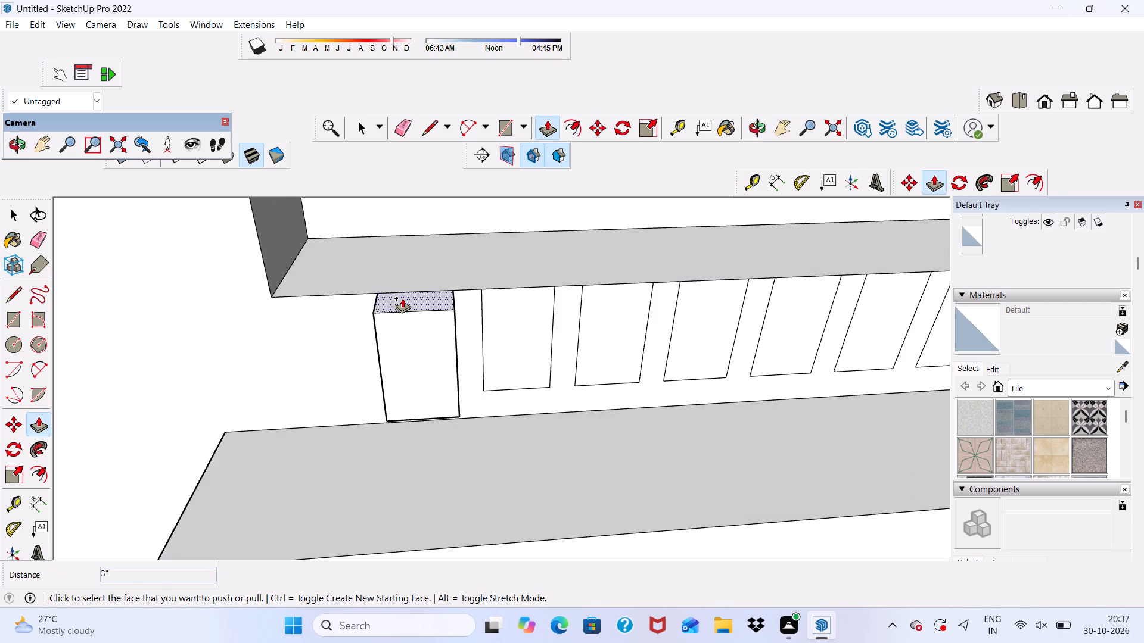
left_click(402, 298)
scroll(401, 282, "down", 13)
scroll(438, 336, "down", 13)
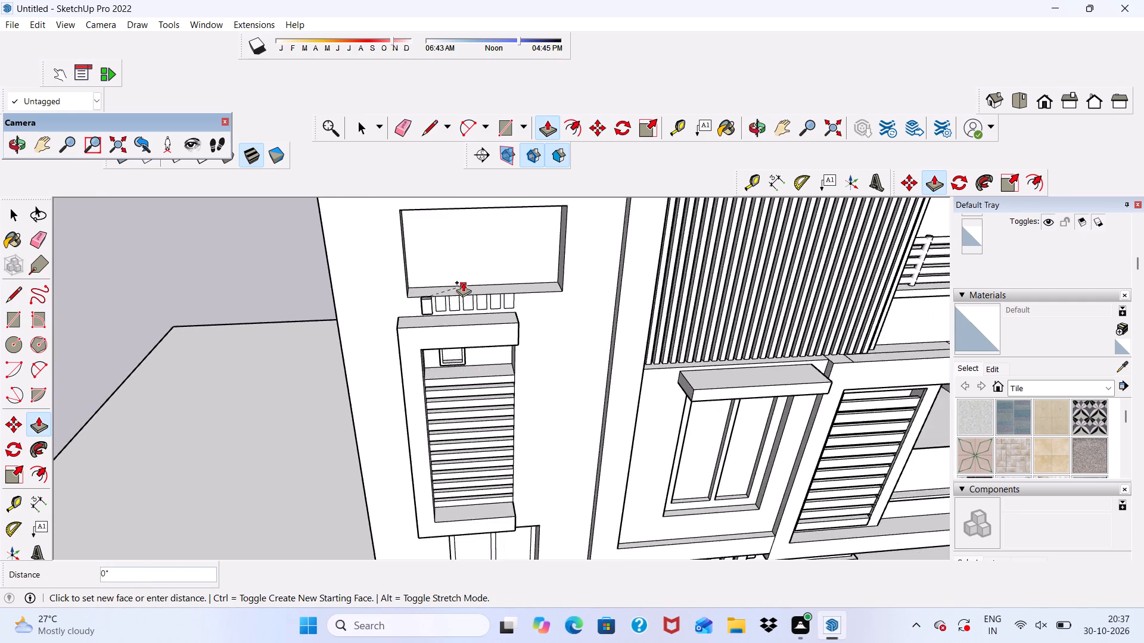
scroll(463, 282, "down", 3)
scroll(454, 239, "up", 6)
left_click(443, 287)
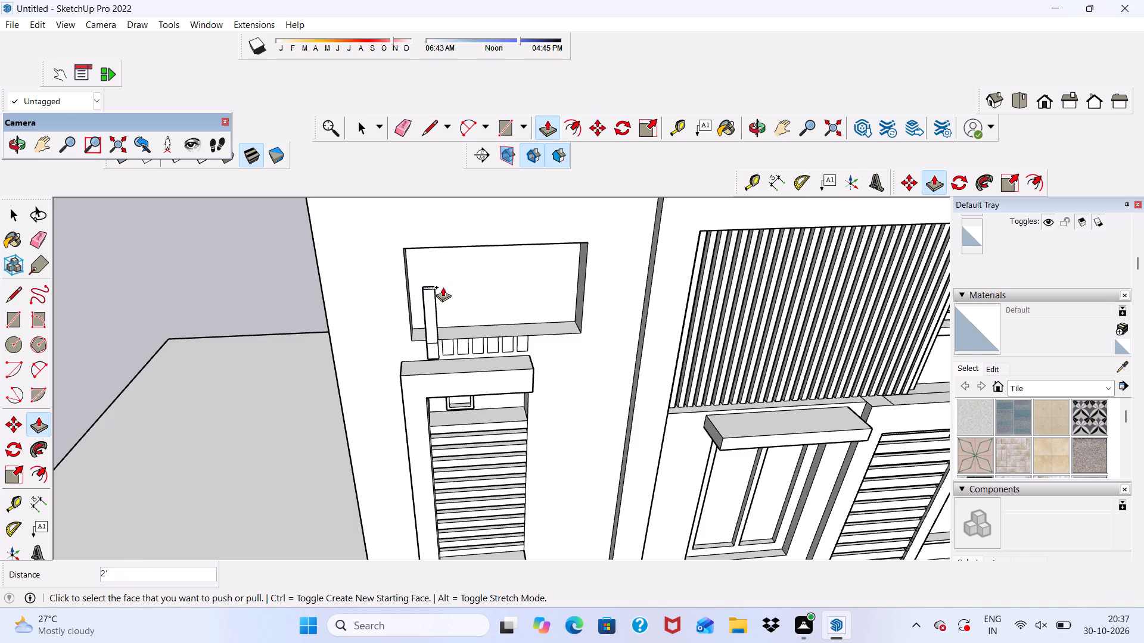
Pull the second and third small rectangles in the row out 3" from the wall, matching the first block's depth.
scroll(443, 295, "down", 1)
middle_click_drag(455, 326, 416, 250)
scroll(433, 298, "up", 16)
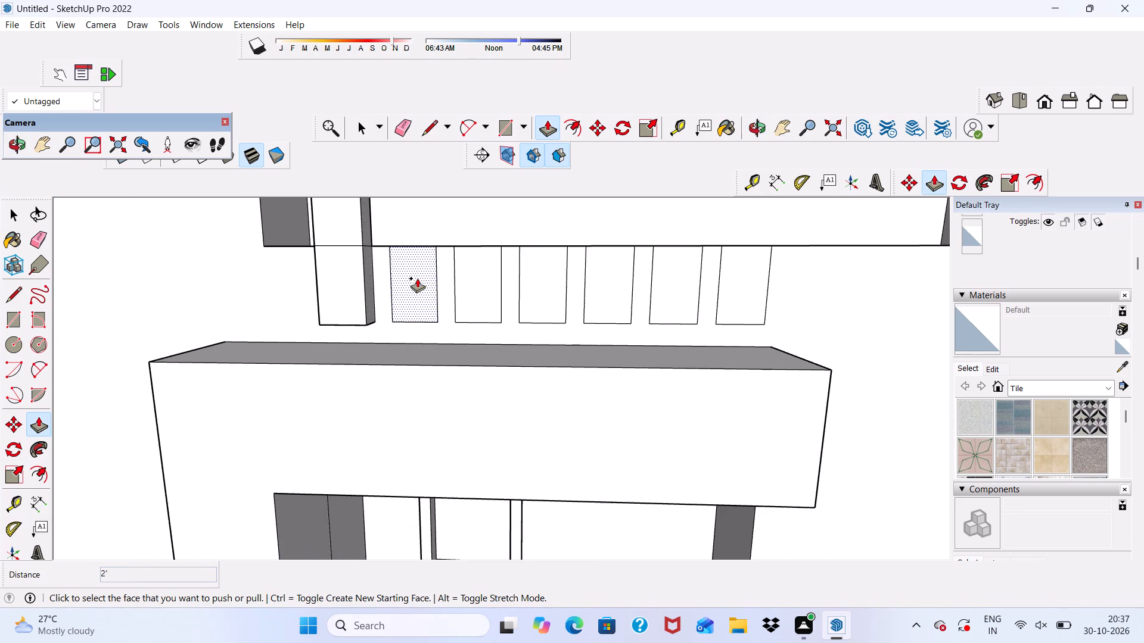
left_click(417, 278)
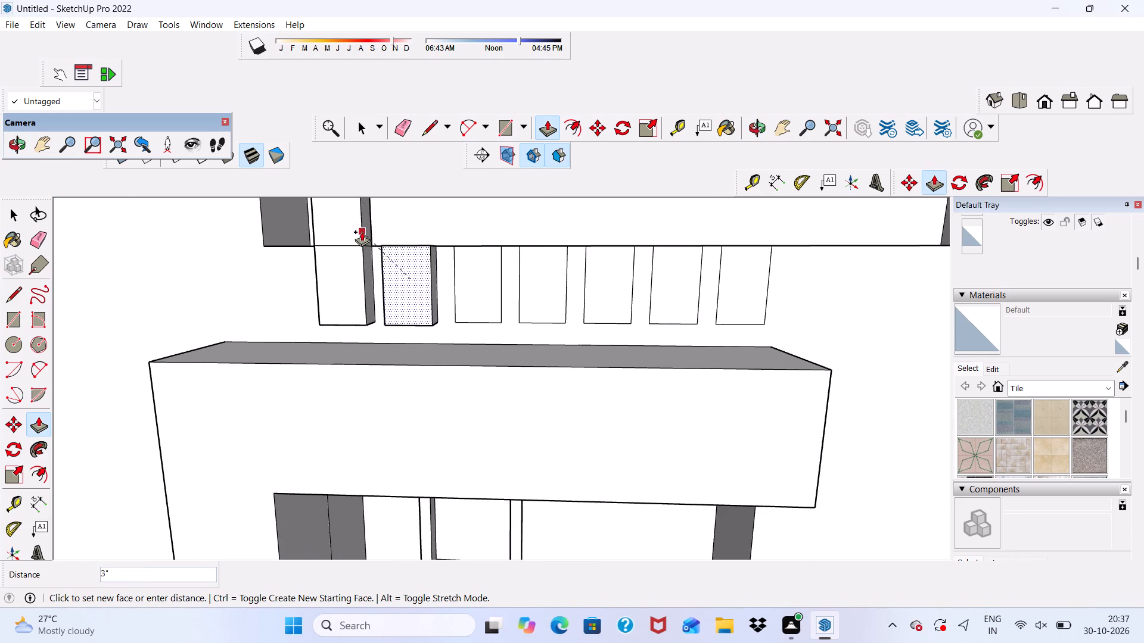
left_click(362, 232)
left_click(470, 285)
scroll(439, 257, "down", 4)
middle_click_drag(455, 274, 519, 289)
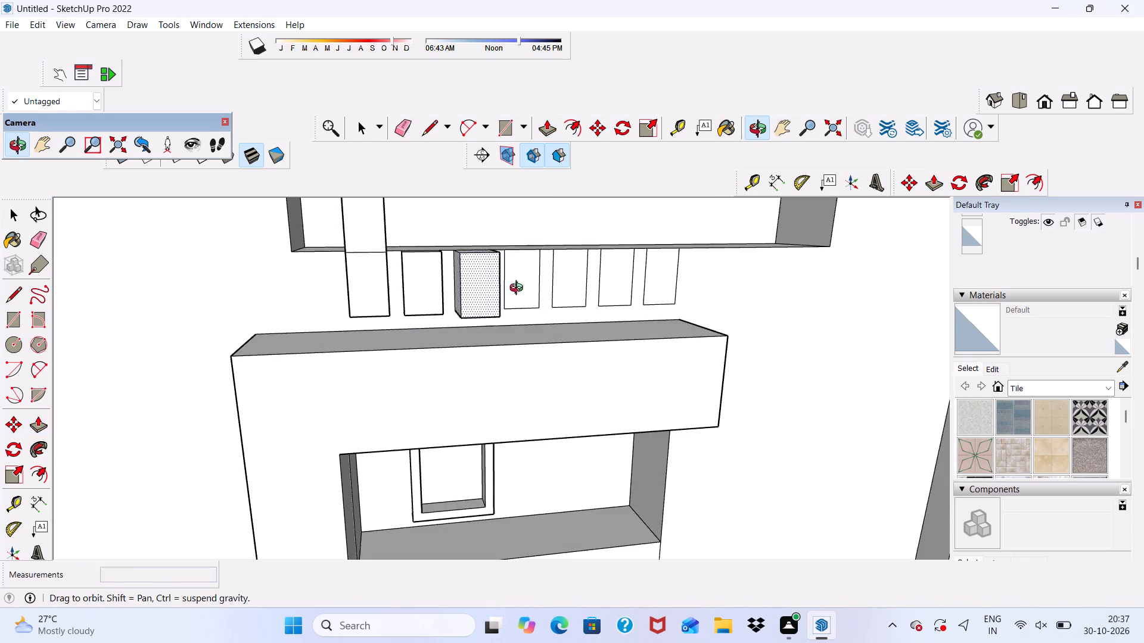
middle_click_drag(519, 289, 520, 290)
scroll(434, 271, "up", 3)
left_click(444, 274)
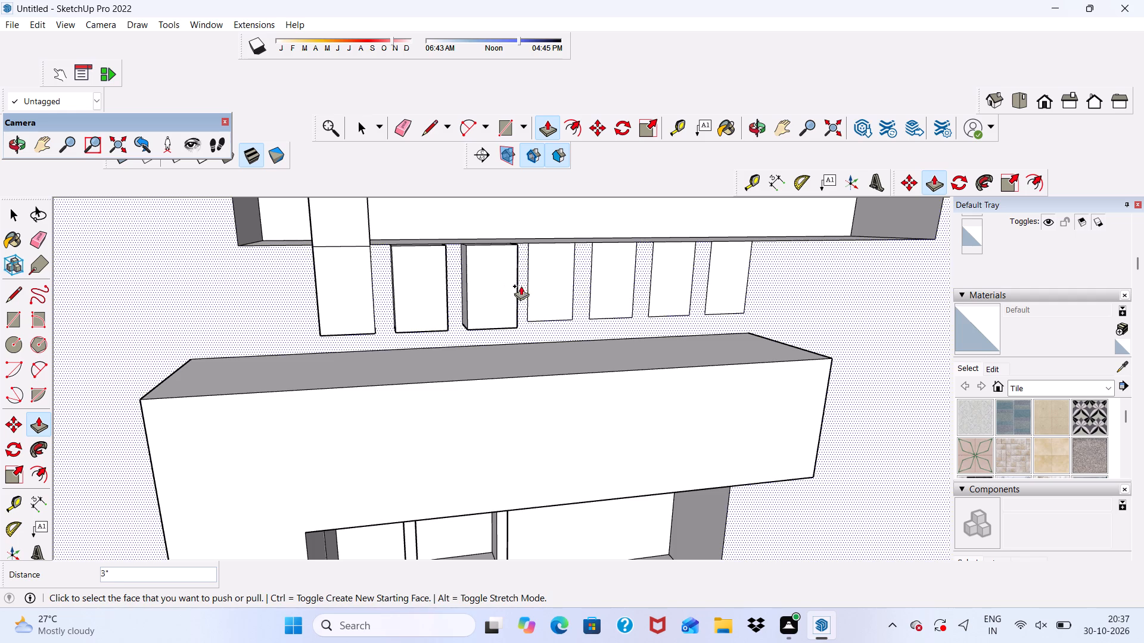
Pull the fourth and fifth small rectangles in the row out 3", flush with the blocks beside them.
left_click(542, 276)
scroll(500, 295, "up", 3)
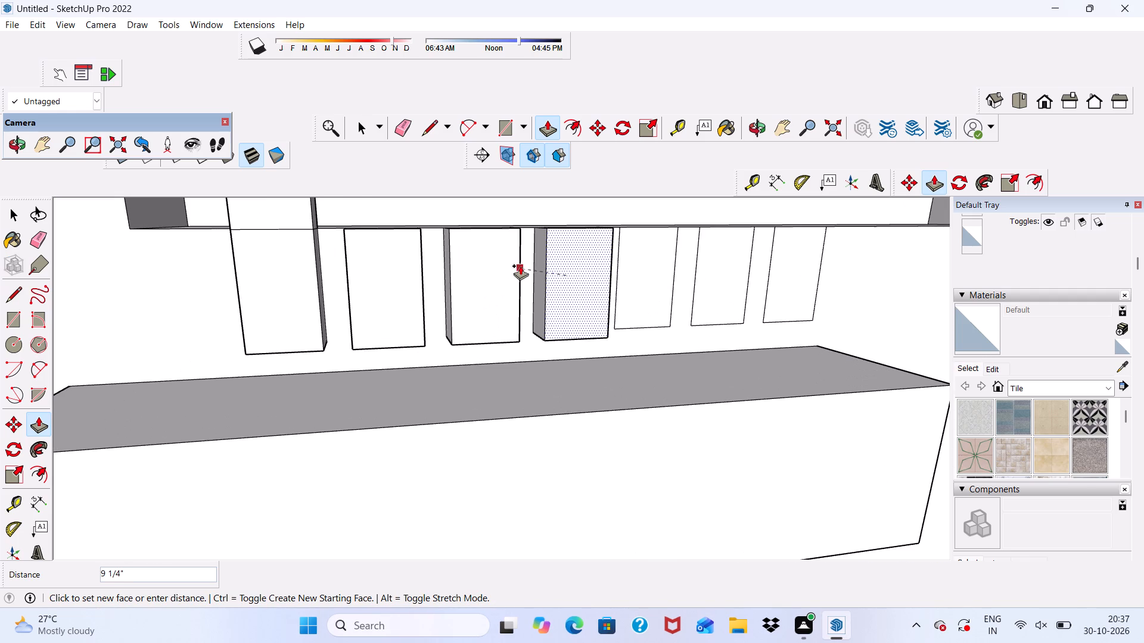
scroll(520, 266, "up", 1)
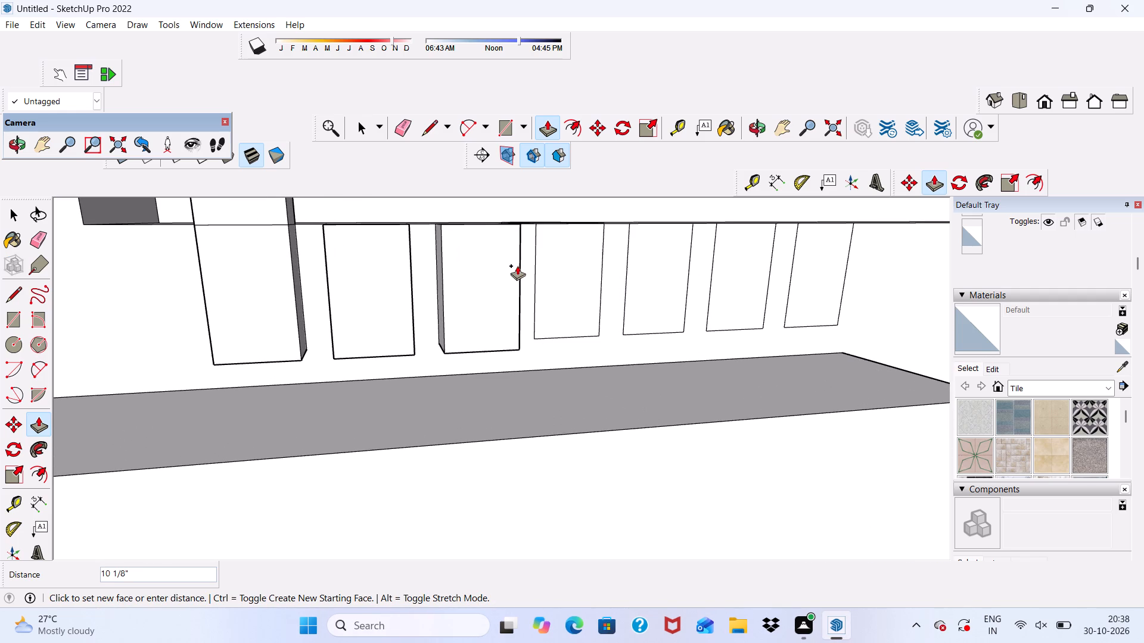
scroll(545, 296, "up", 2)
scroll(554, 284, "down", 3)
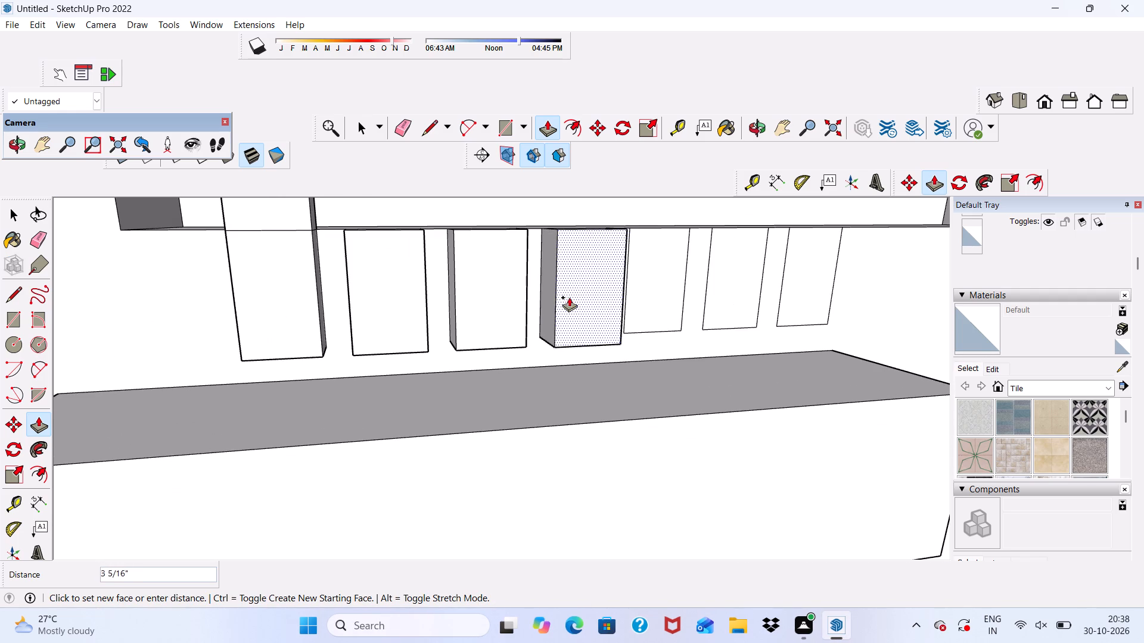
scroll(518, 341, "up", 5)
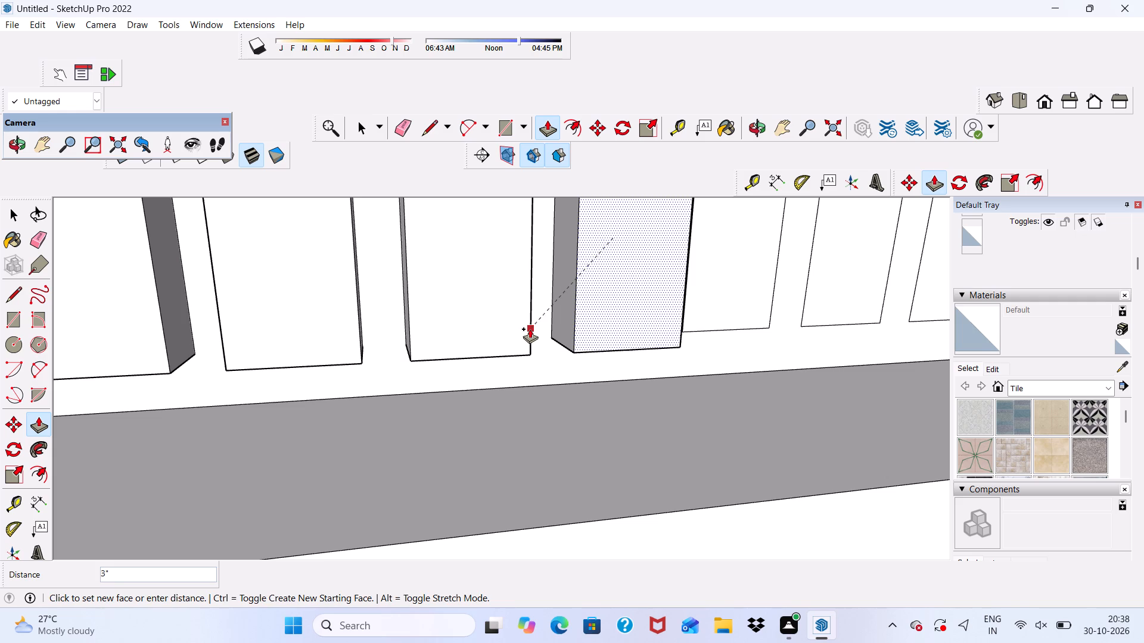
left_click(530, 329)
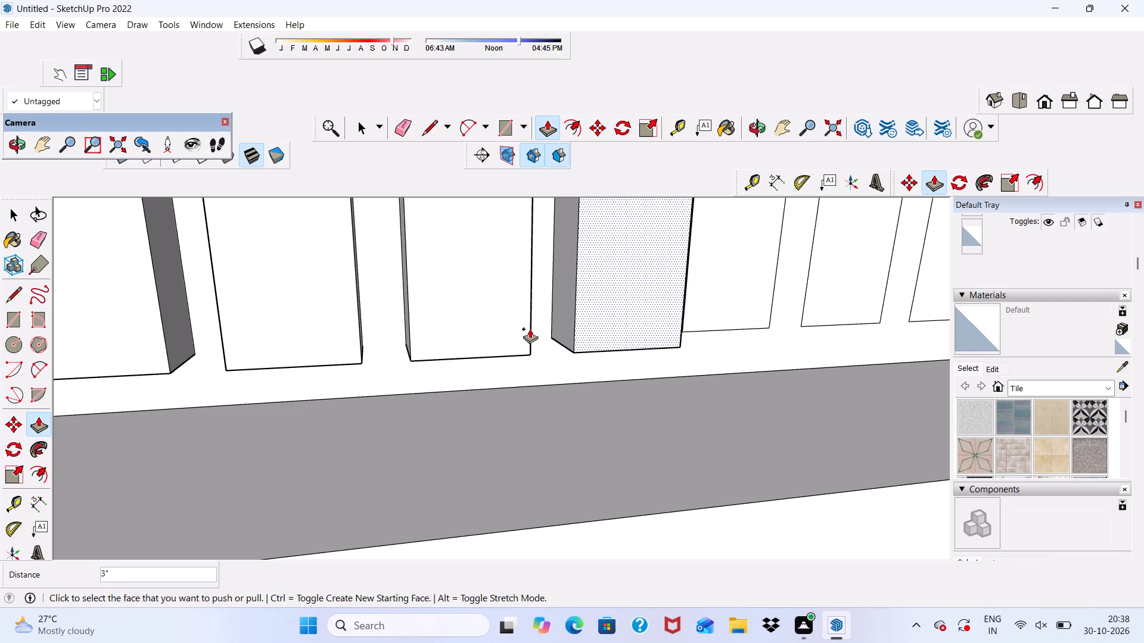
scroll(559, 335, "down", 3)
scroll(694, 305, "up", 1)
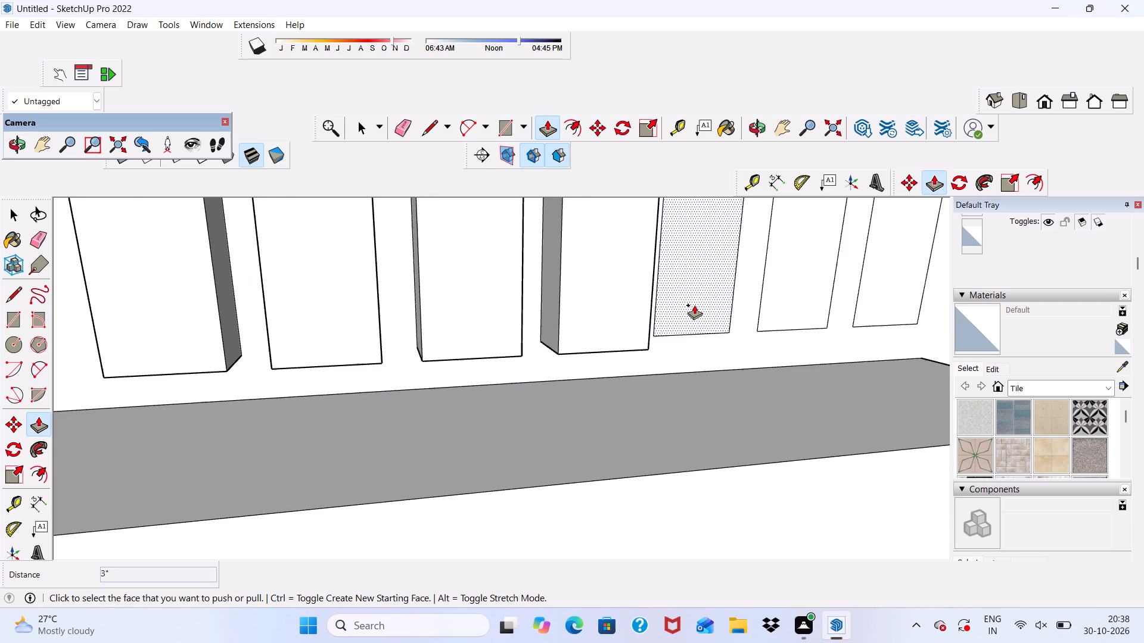
left_click(694, 305)
left_click(649, 304)
Pull the last two small rectangles in the row out 3", flush with the other blocks.
scroll(601, 302, "down", 2)
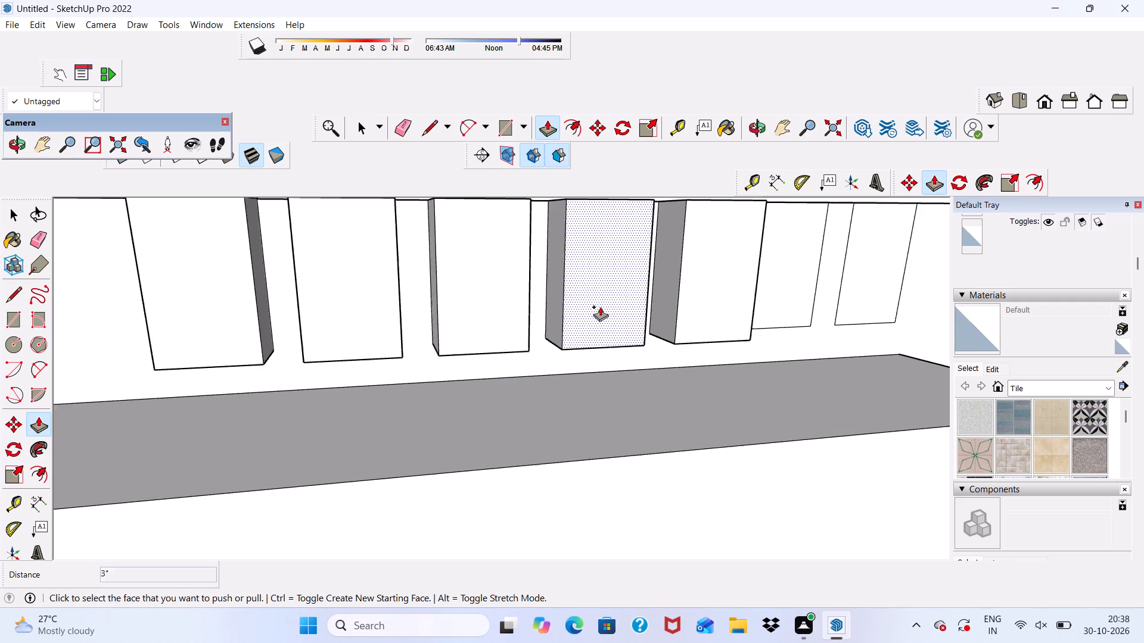
scroll(600, 307, "down", 8)
scroll(688, 288, "up", 5)
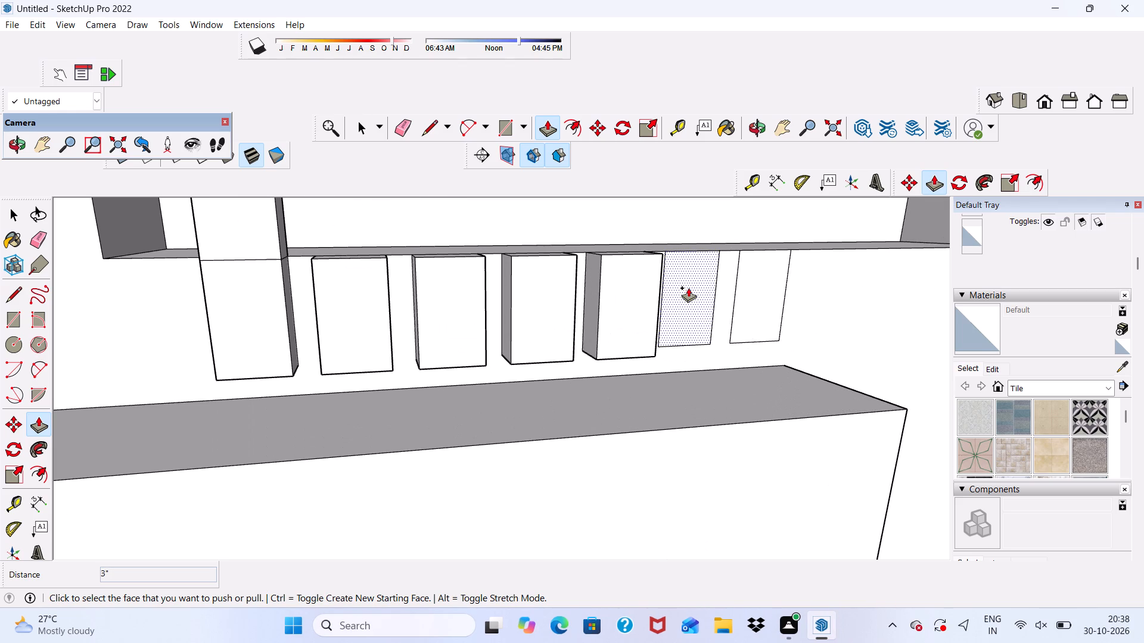
left_click(688, 288)
scroll(686, 323, "up", 4)
middle_click_drag(652, 307, 586, 395)
scroll(639, 289, "up", 2)
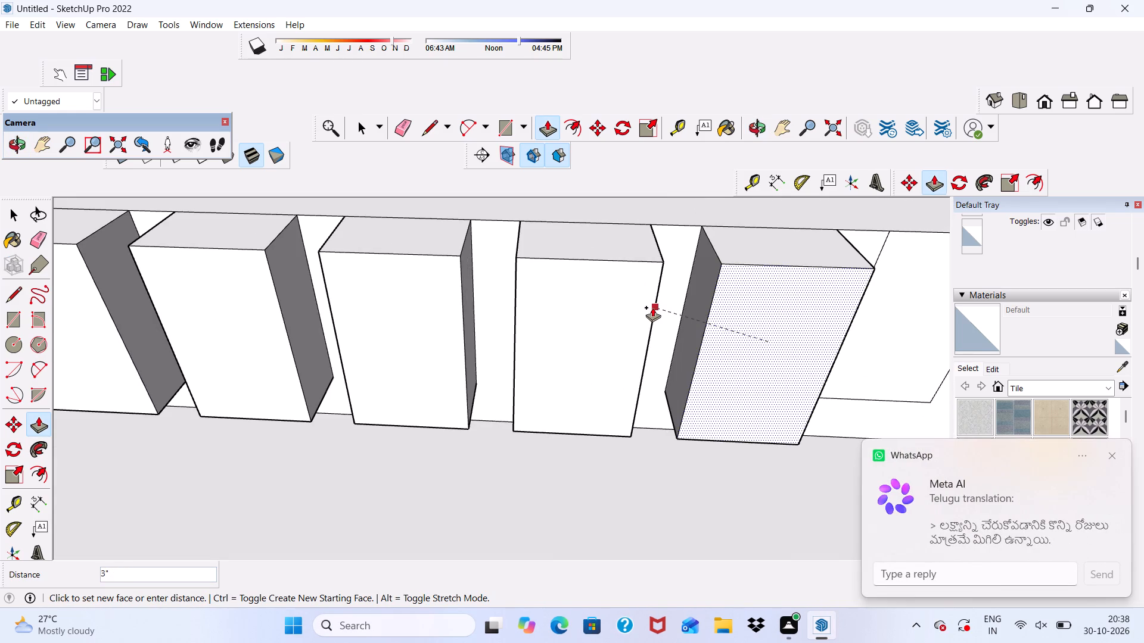
left_click(652, 307)
scroll(582, 298, "down", 6)
left_click(781, 286)
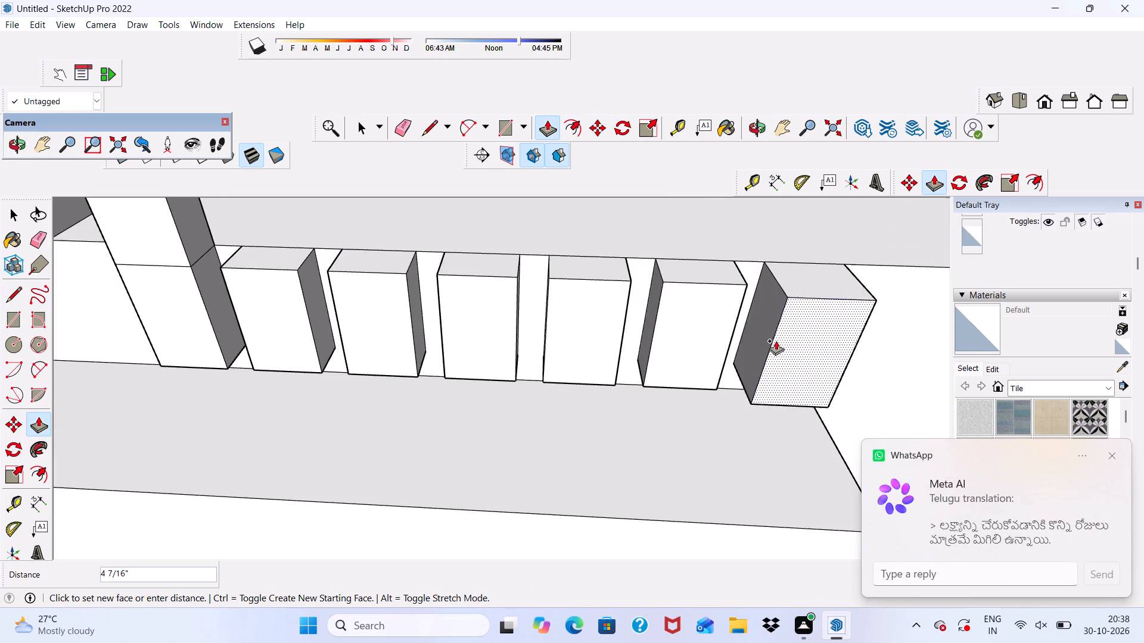
scroll(723, 321, "up", 3)
left_click(747, 322)
scroll(726, 329, "down", 10)
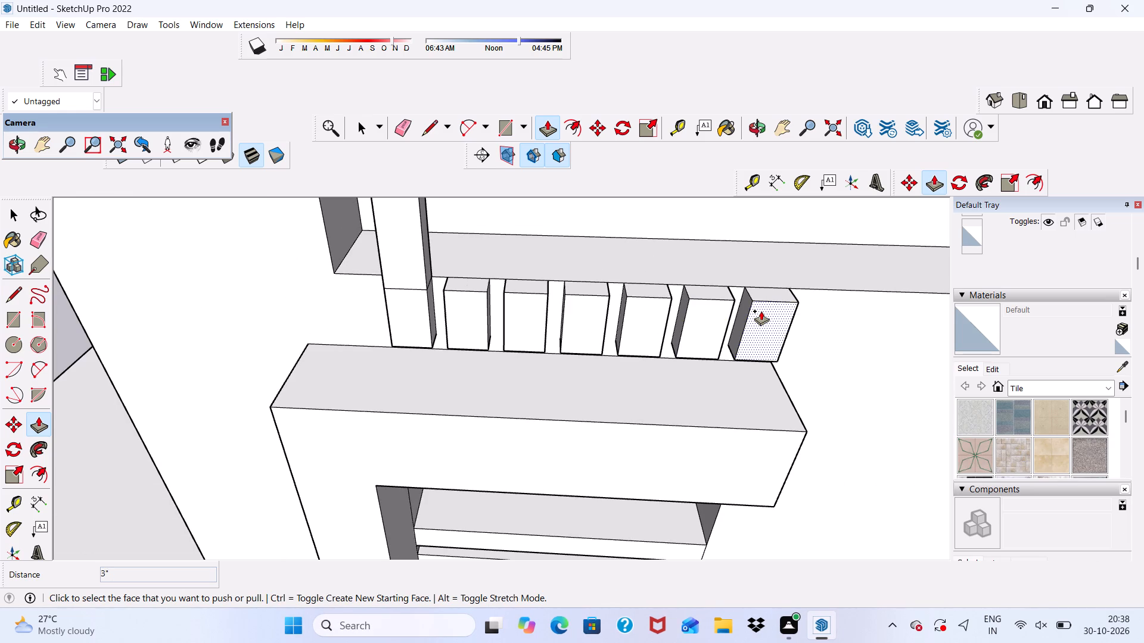
Pull the top of the second block up 2' to match the height of the first fin.
scroll(518, 289, "down", 1)
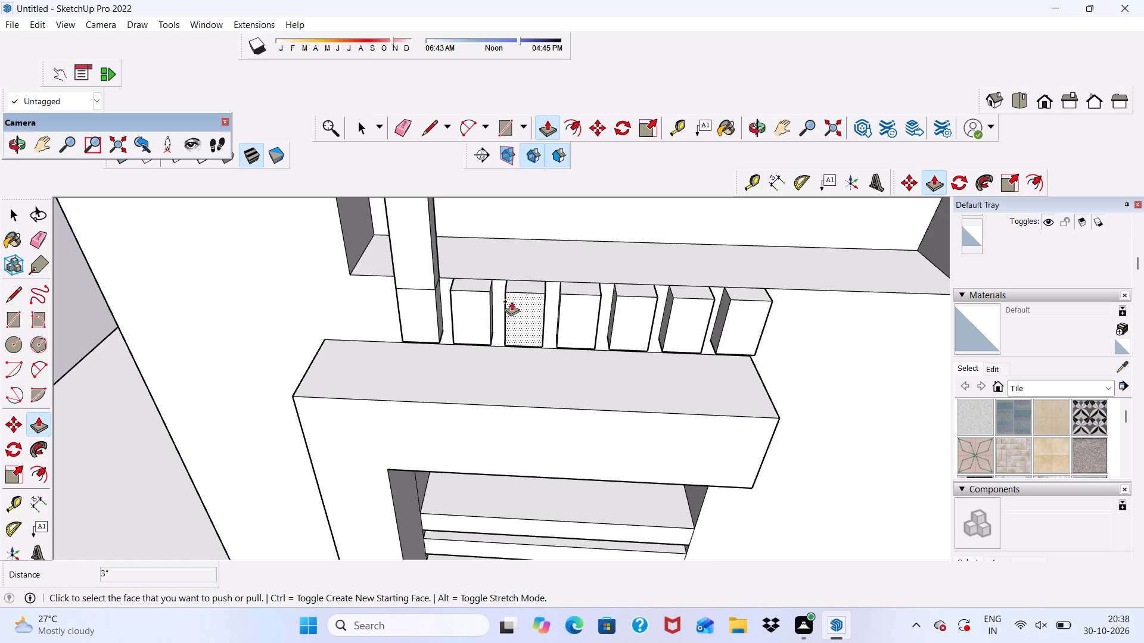
middle_click_drag(511, 319, 518, 417)
scroll(445, 345, "up", 5)
left_click(473, 339)
scroll(465, 264, "down", 17)
scroll(487, 241, "up", 11)
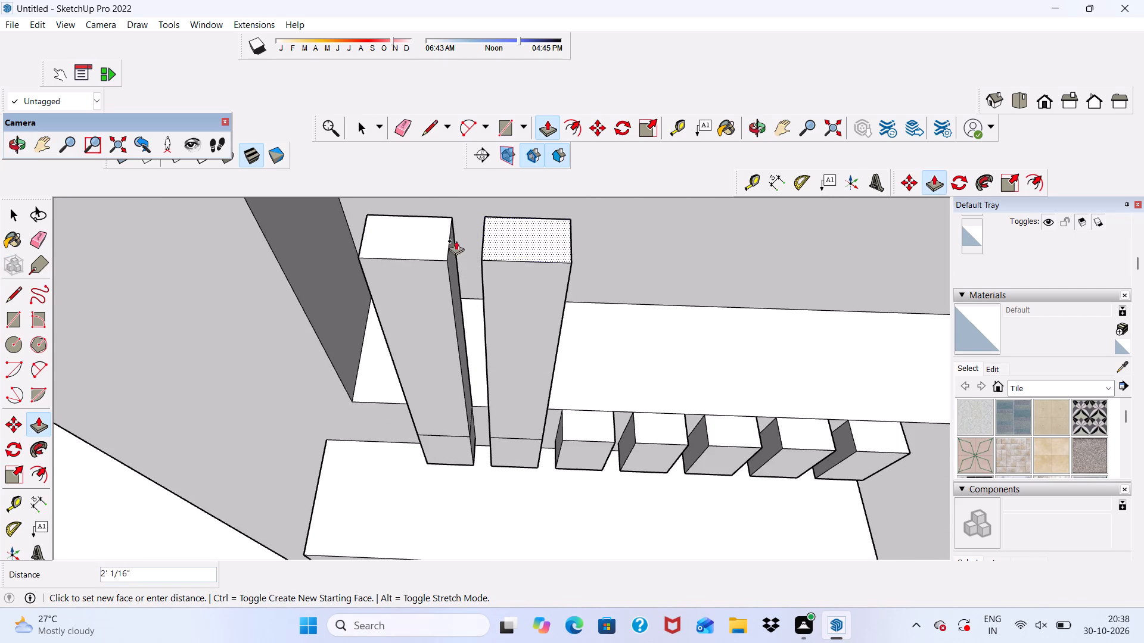
scroll(456, 241, "up", 3)
left_click(443, 267)
Pull the tops of the third and fourth blocks up 2', level with the finished fins.
scroll(440, 272, "down", 6)
scroll(637, 428, "up", 6)
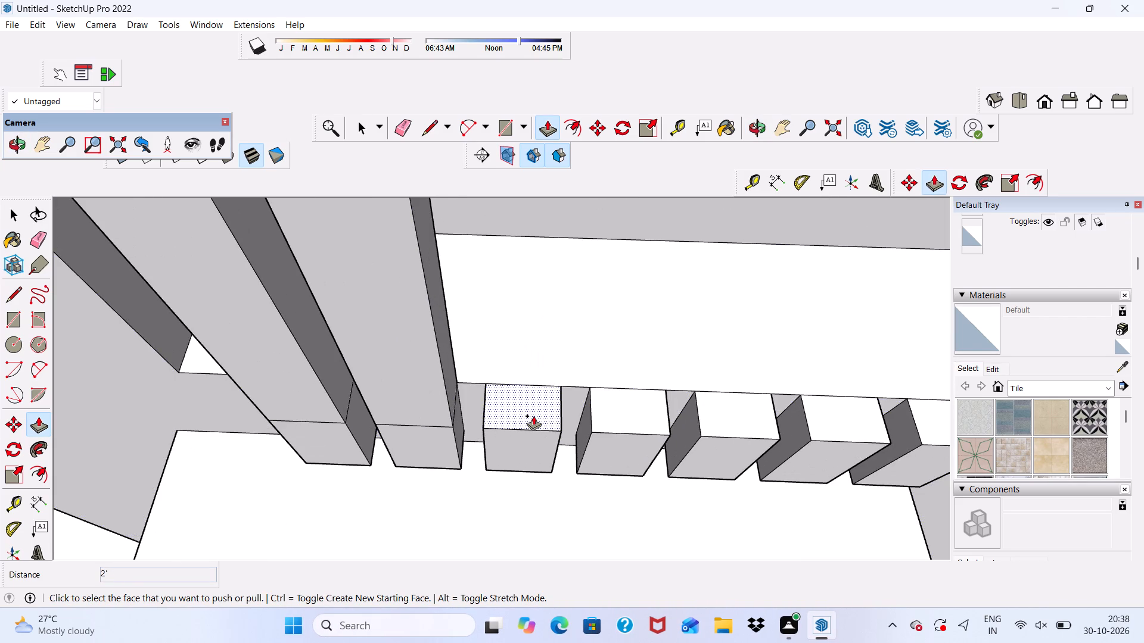
left_click(533, 416)
scroll(528, 386, "down", 13)
scroll(498, 295, "up", 6)
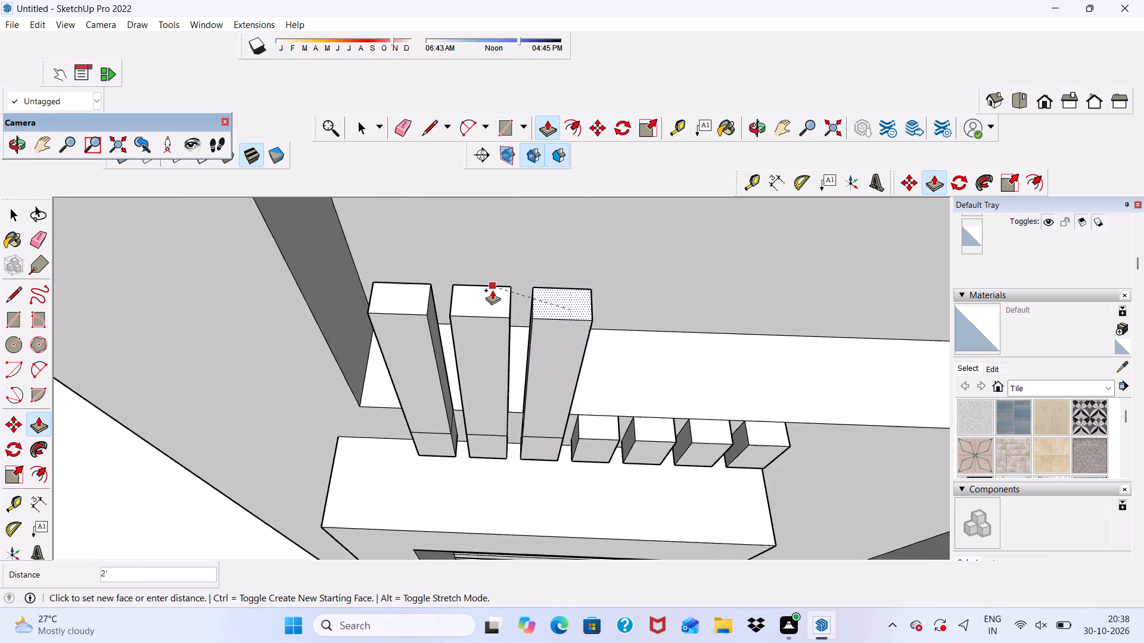
left_click(499, 307)
scroll(499, 307, "down", 5)
scroll(577, 404, "up", 6)
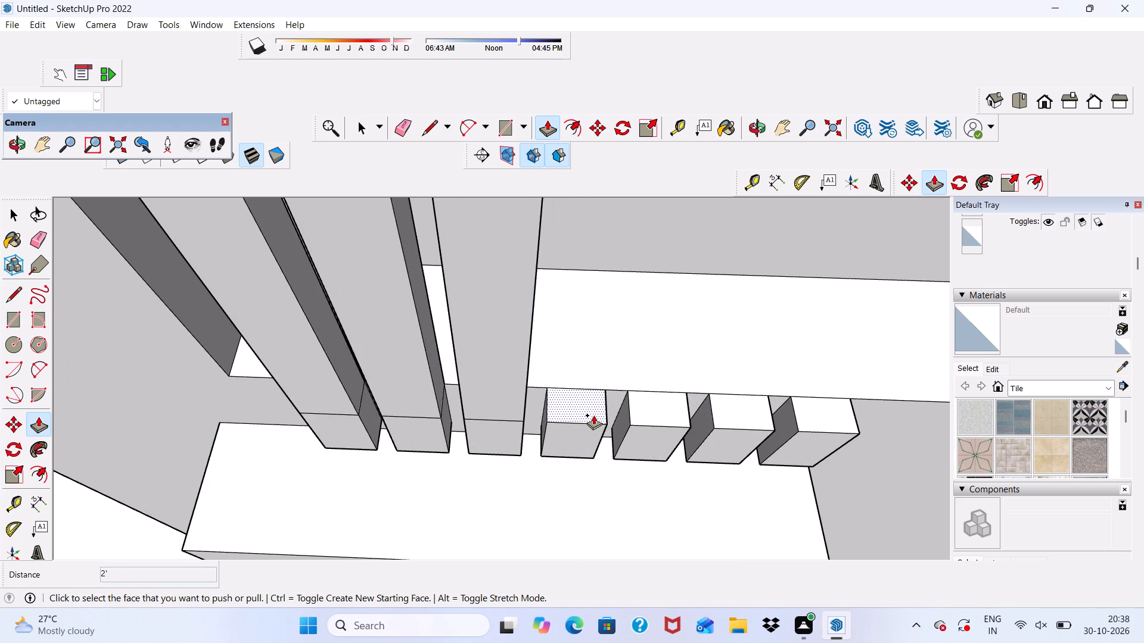
left_click(593, 415)
scroll(572, 315, "down", 13)
scroll(564, 276, "up", 7)
left_click(562, 276)
Pull the top of the fifth block up 2', level with the four finished fins.
scroll(562, 275, "down", 6)
middle_click_drag(611, 359, 600, 252)
scroll(600, 252, "up", 1)
scroll(595, 288, "down", 6)
middle_click_drag(591, 379, 586, 314)
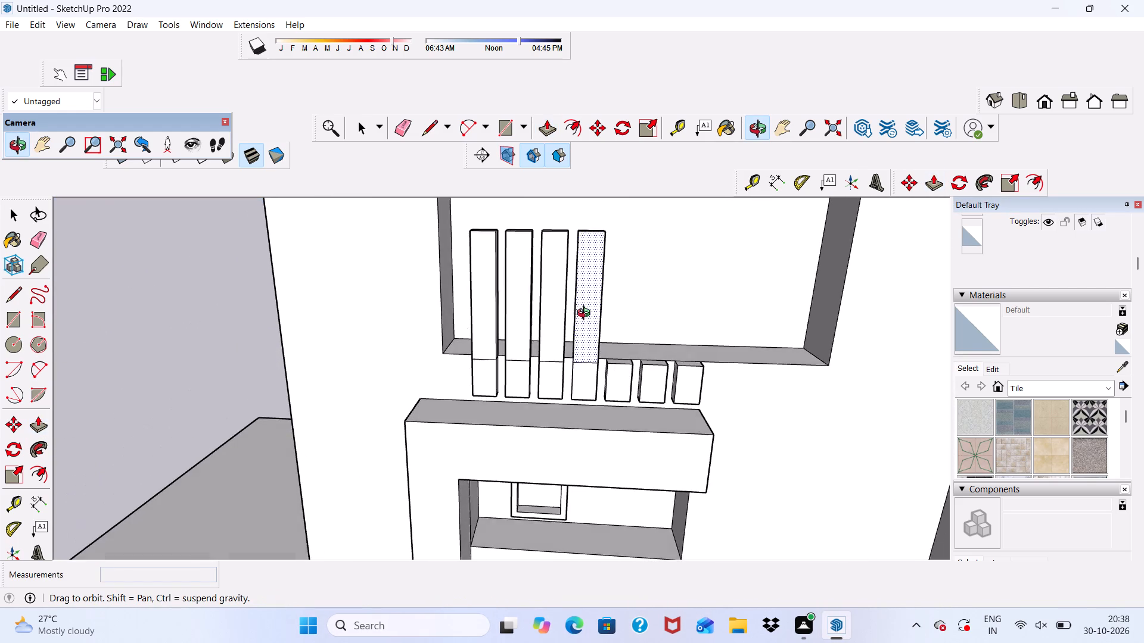
middle_click_drag(586, 314, 509, 395)
scroll(623, 374, "up", 3)
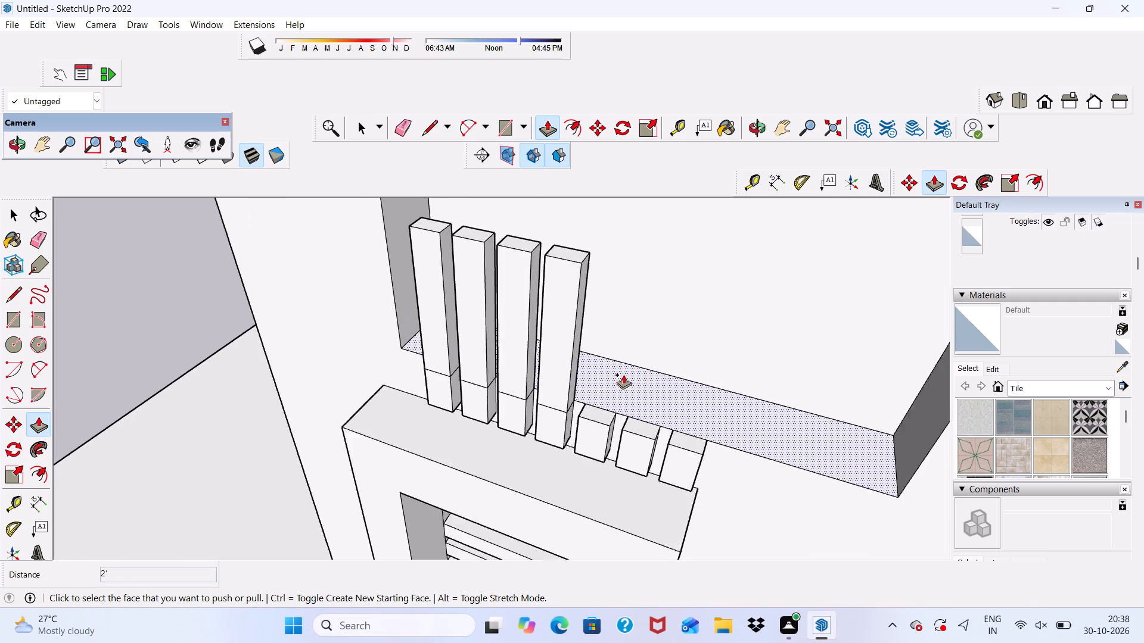
scroll(623, 374, "up", 8)
left_click(577, 466)
scroll(567, 395, "down", 4)
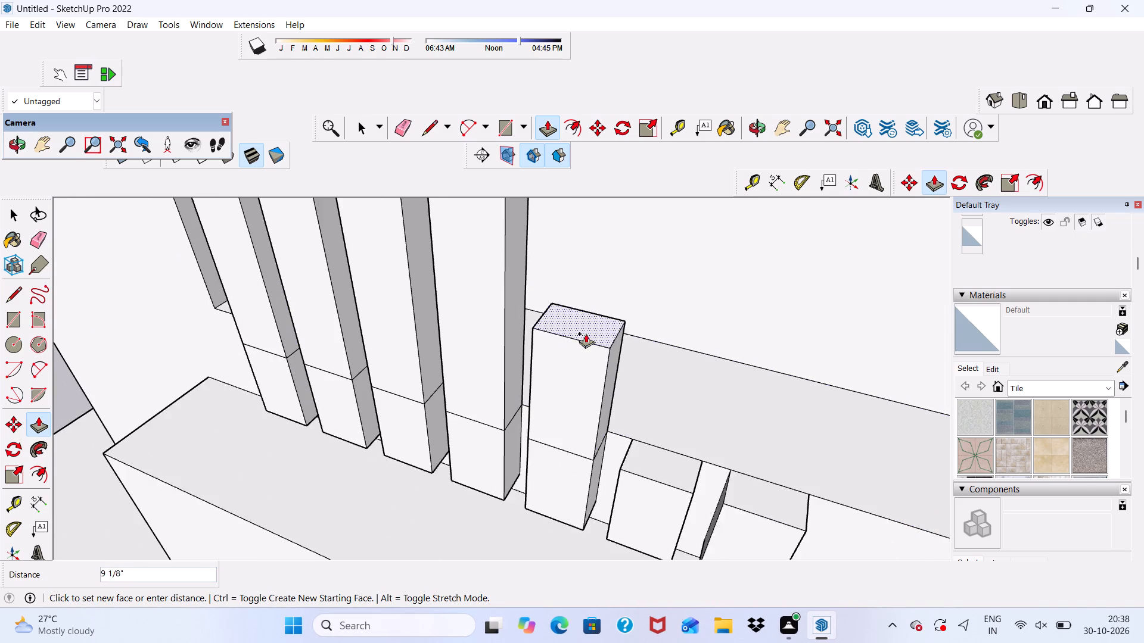
scroll(585, 333, "down", 17)
scroll(572, 280, "up", 5)
left_click(562, 252)
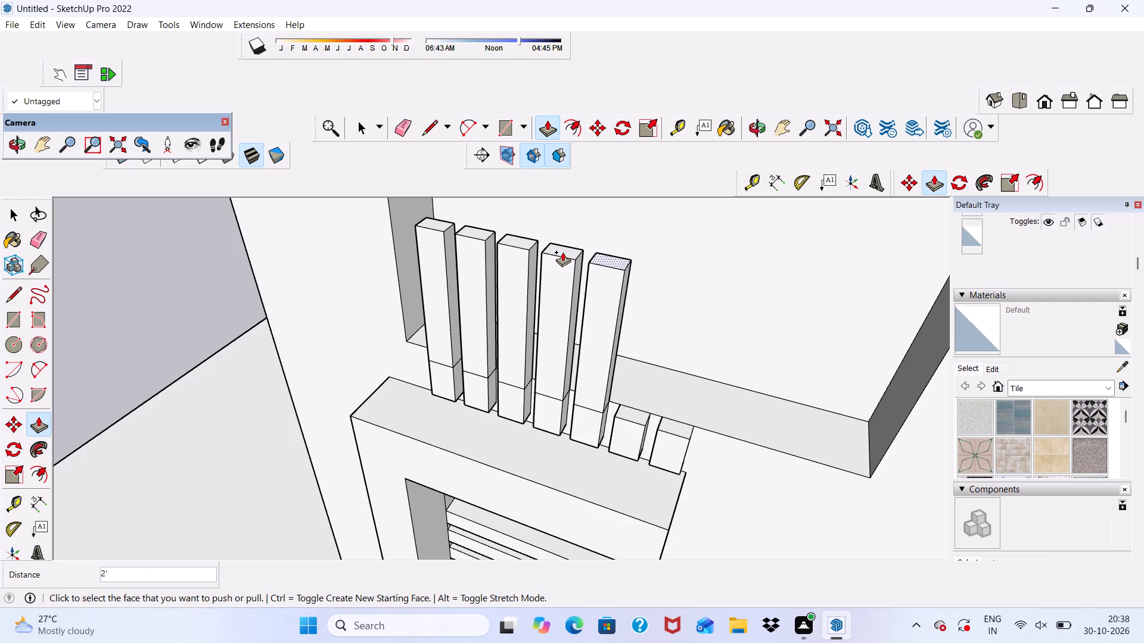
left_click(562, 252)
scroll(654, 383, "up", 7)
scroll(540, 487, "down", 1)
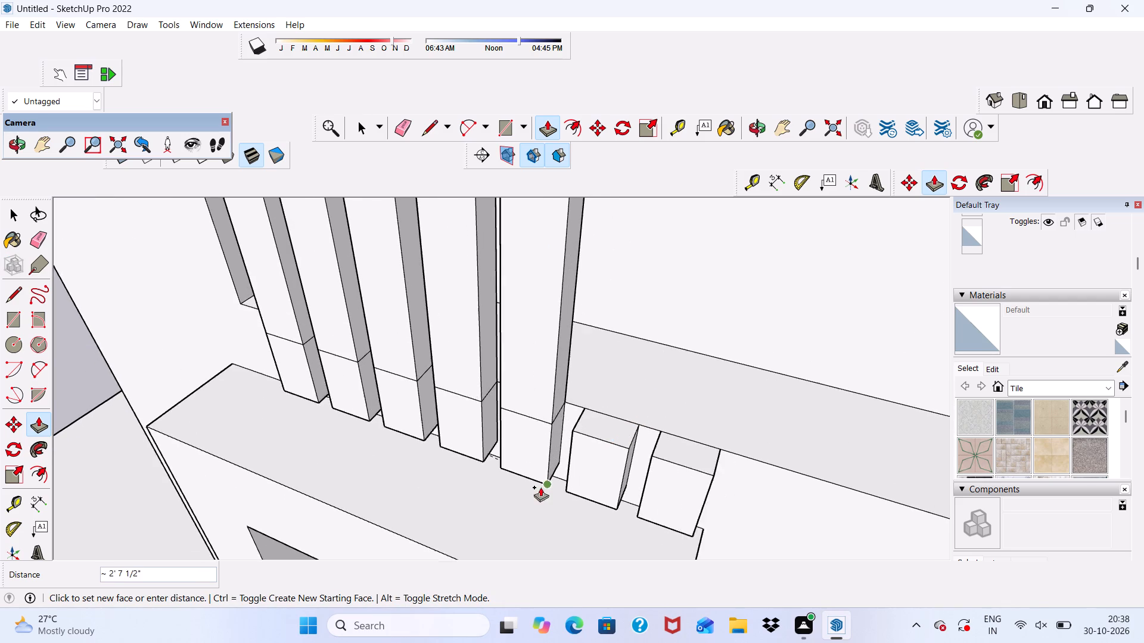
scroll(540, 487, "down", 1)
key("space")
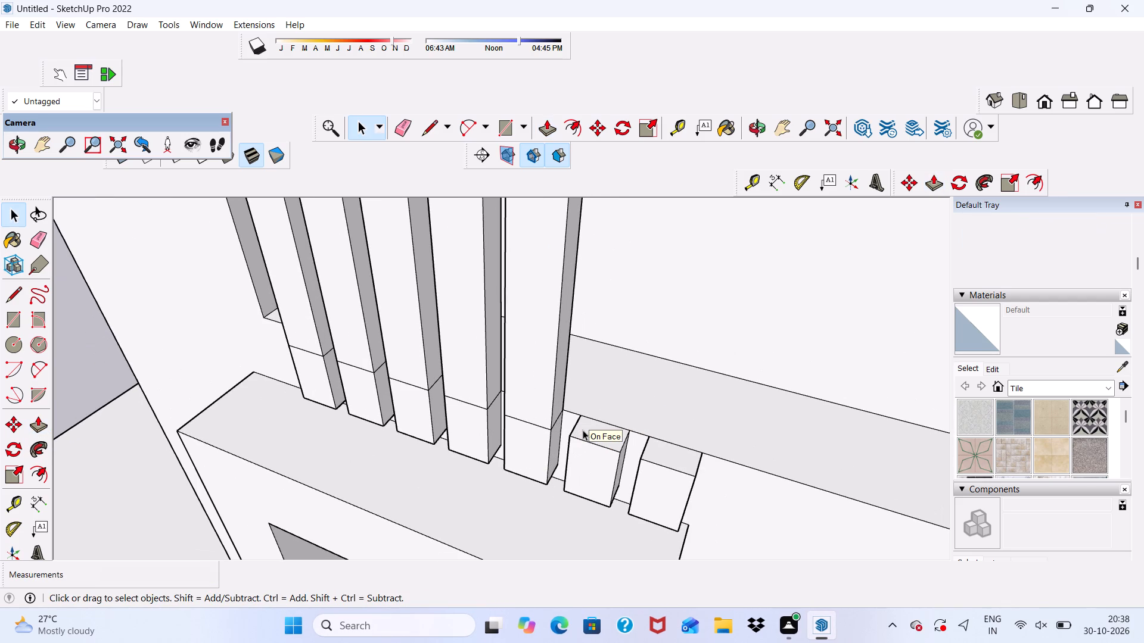
Pull the tops of the last two blocks up 2' to complete the row of seven equal-height fins.
left_click(554, 129)
scroll(599, 446, "up", 1)
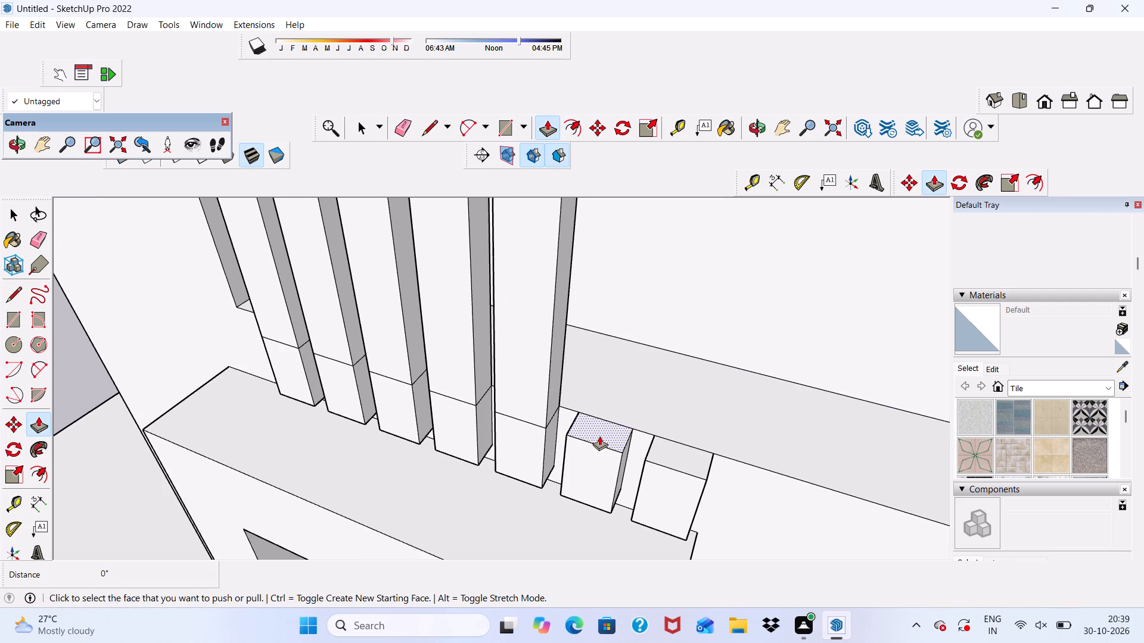
left_click(599, 436)
scroll(593, 373, "down", 4)
scroll(574, 318, "down", 3)
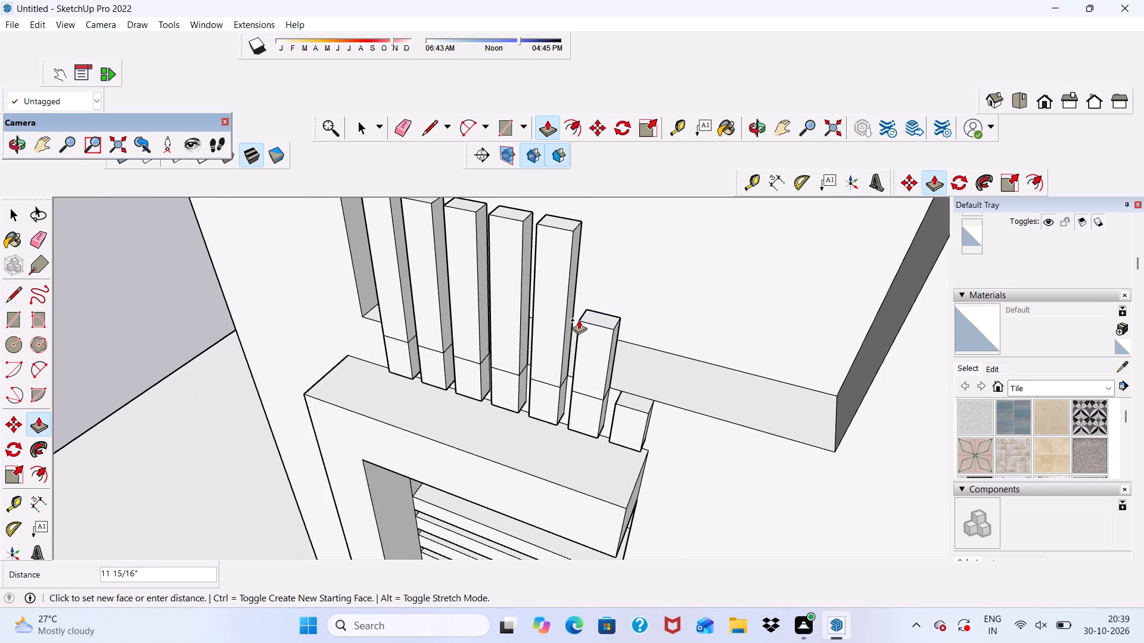
scroll(559, 306, "down", 2)
scroll(568, 236, "up", 4)
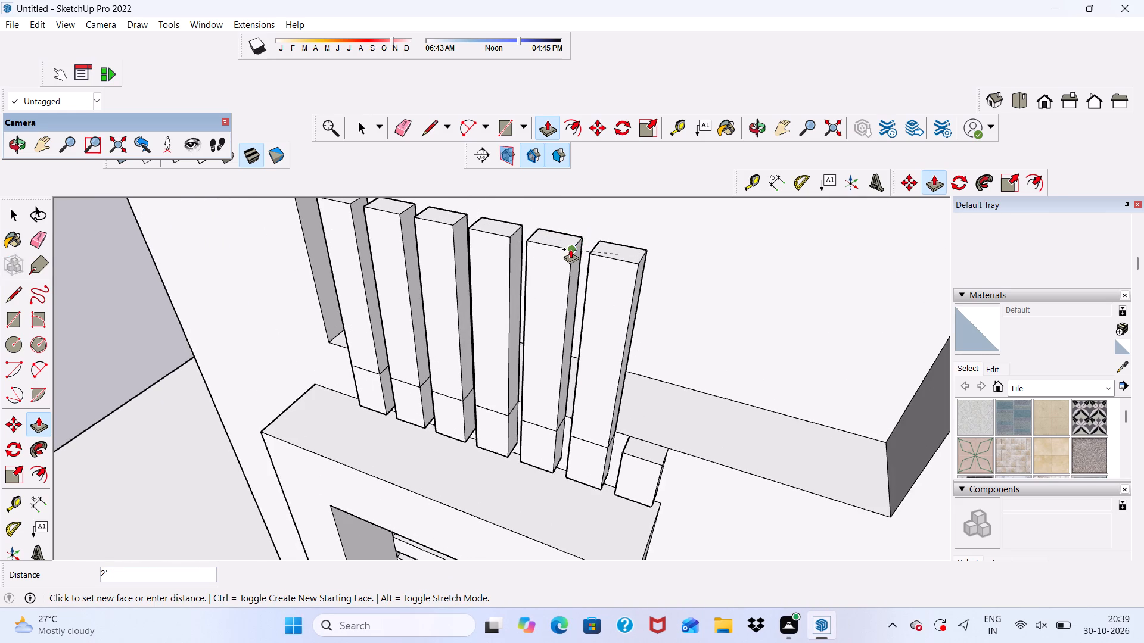
left_click(570, 249)
scroll(638, 418, "up", 3)
left_click(636, 460)
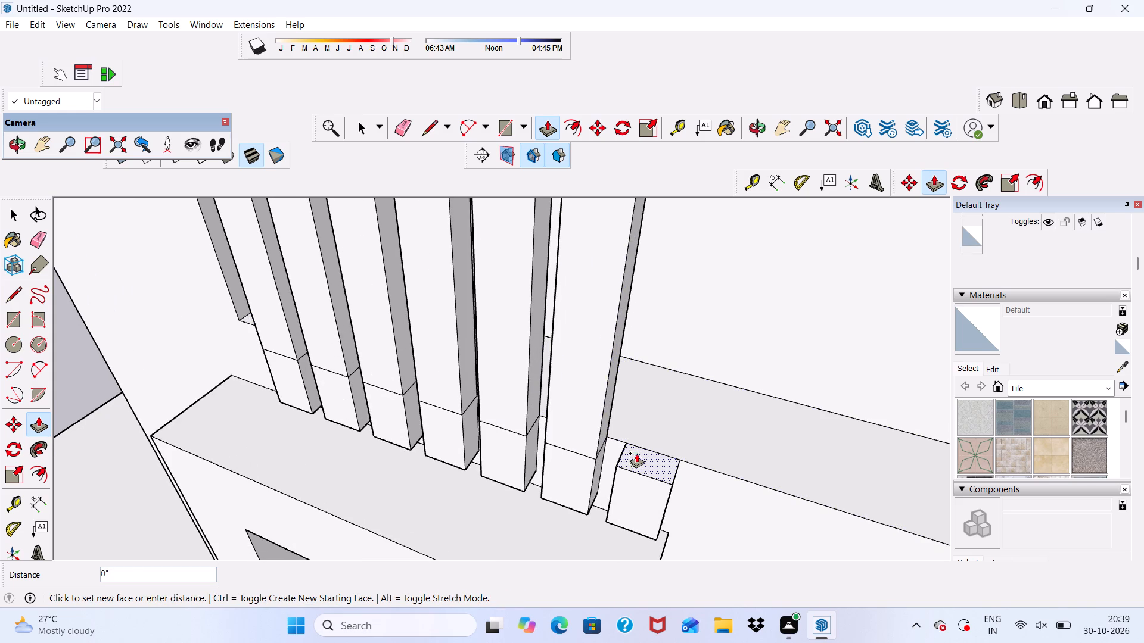
scroll(615, 396, "down", 4)
scroll(592, 245, "up", 5)
left_click(602, 267)
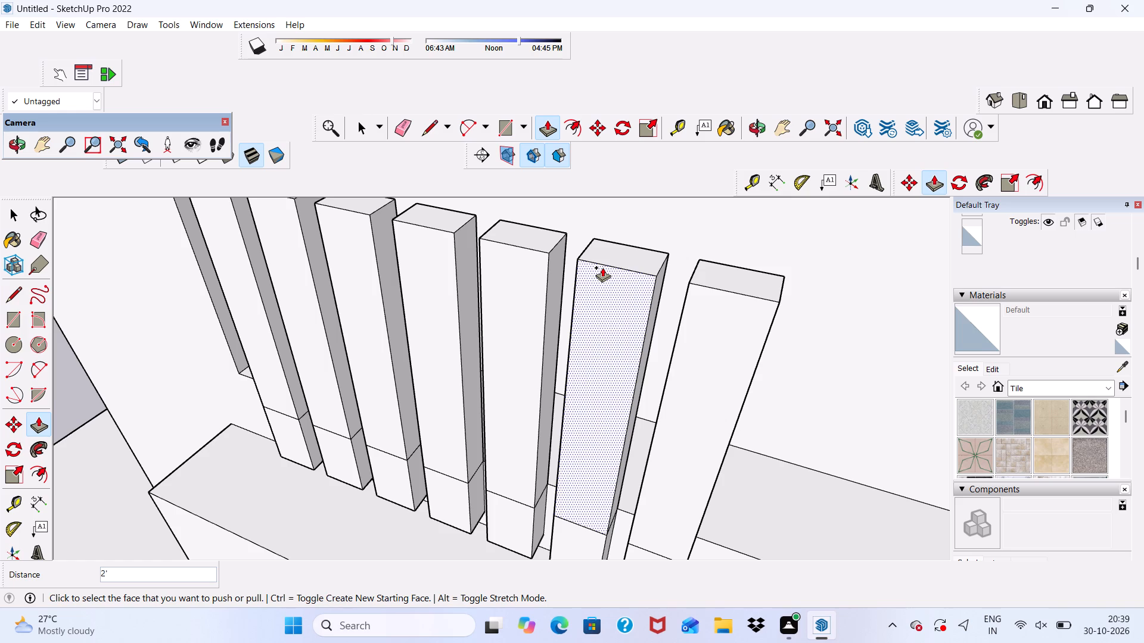
Erase the leftover horizontal seam lines from the front and right side of the first fin and the front of the second.
scroll(603, 270, "down", 4)
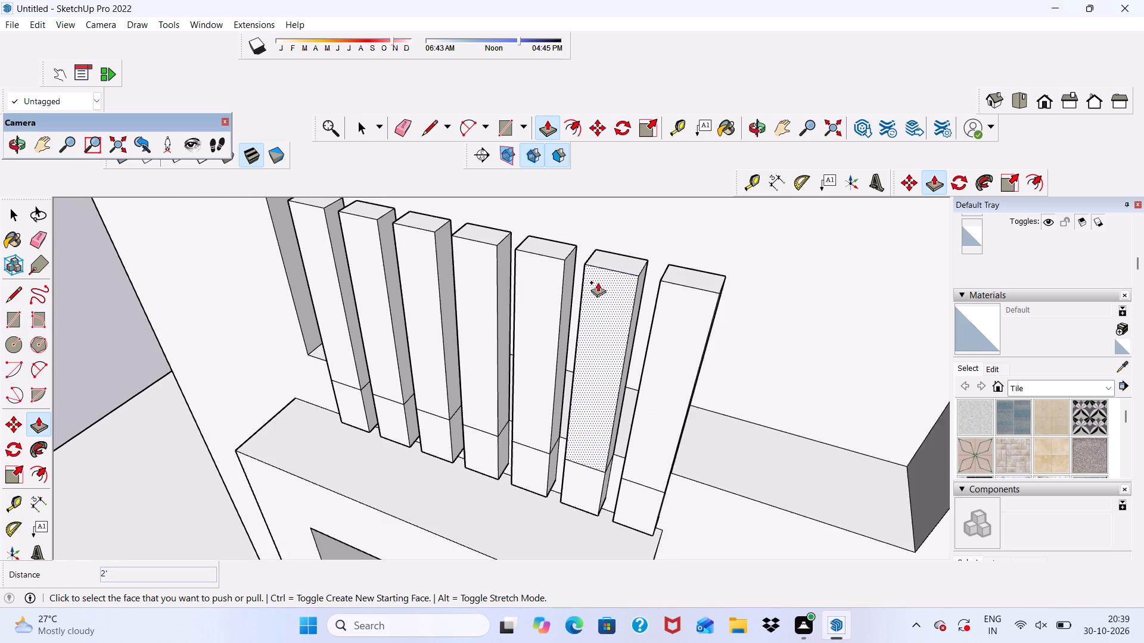
scroll(551, 289, "down", 3)
scroll(493, 326, "down", 3)
middle_click_drag(527, 329, 604, 267)
left_click(398, 126)
scroll(458, 366, "up", 1)
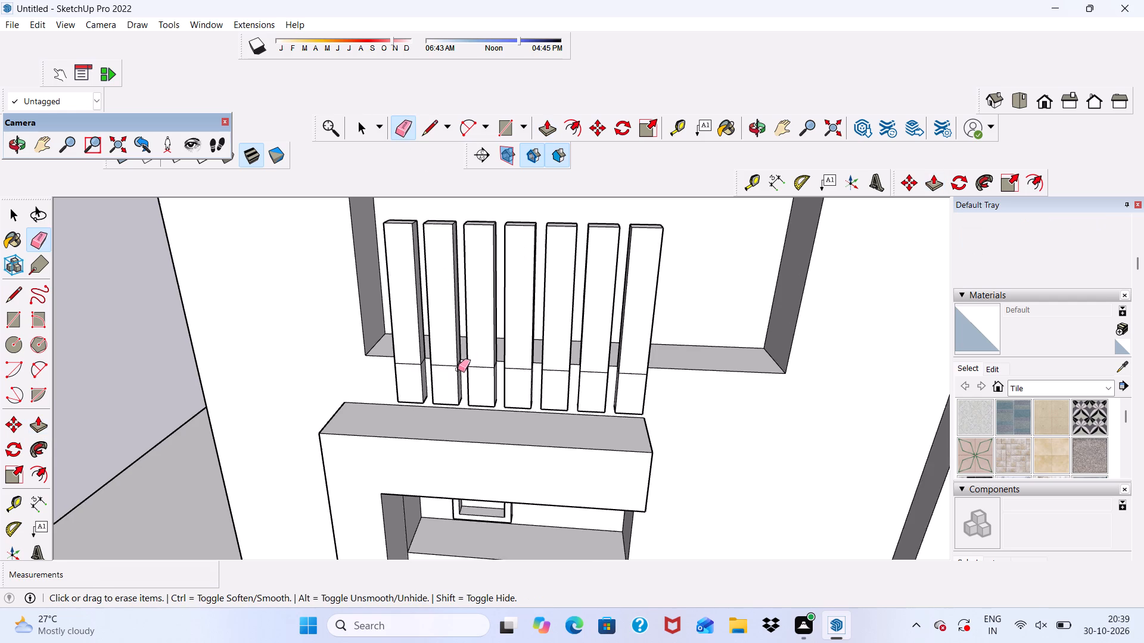
scroll(458, 369, "up", 3)
scroll(487, 387, "down", 1)
scroll(459, 386, "up", 3)
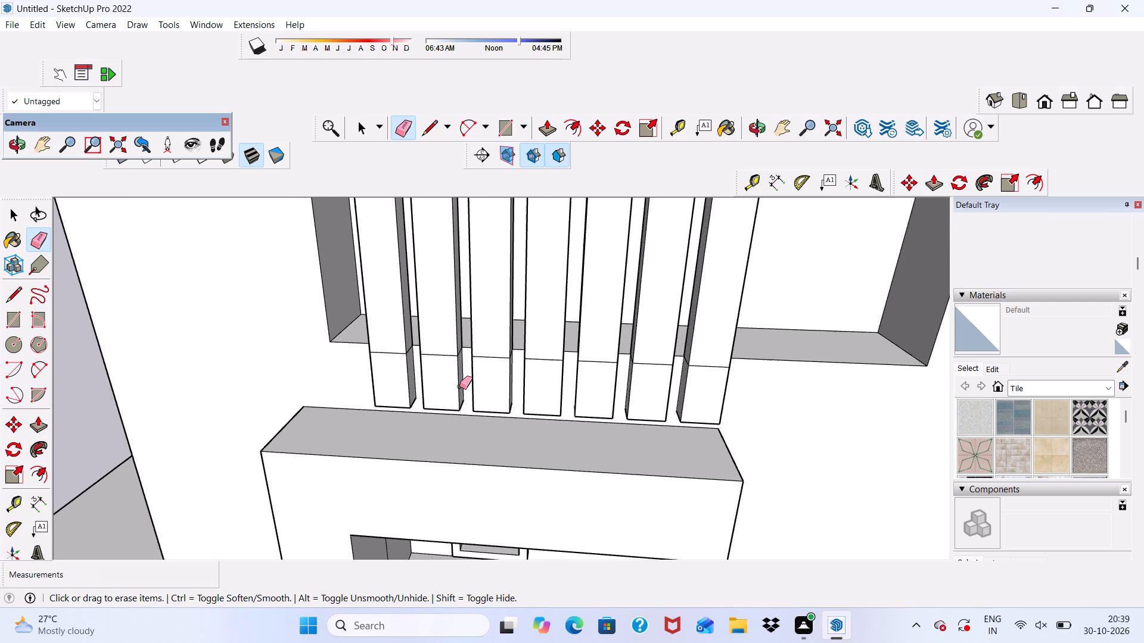
scroll(459, 386, "up", 3)
left_click_drag(339, 313, 351, 342)
scroll(417, 348, "up", 6)
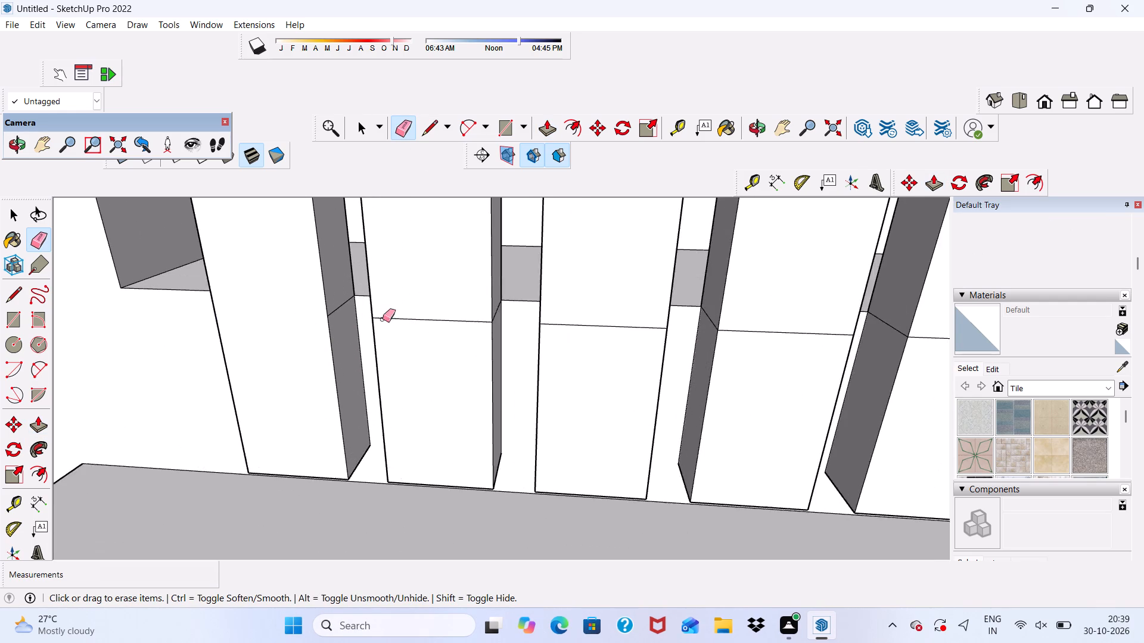
scroll(371, 319, "up", 3)
left_click_drag(334, 295, 334, 311)
left_click_drag(428, 310, 440, 315)
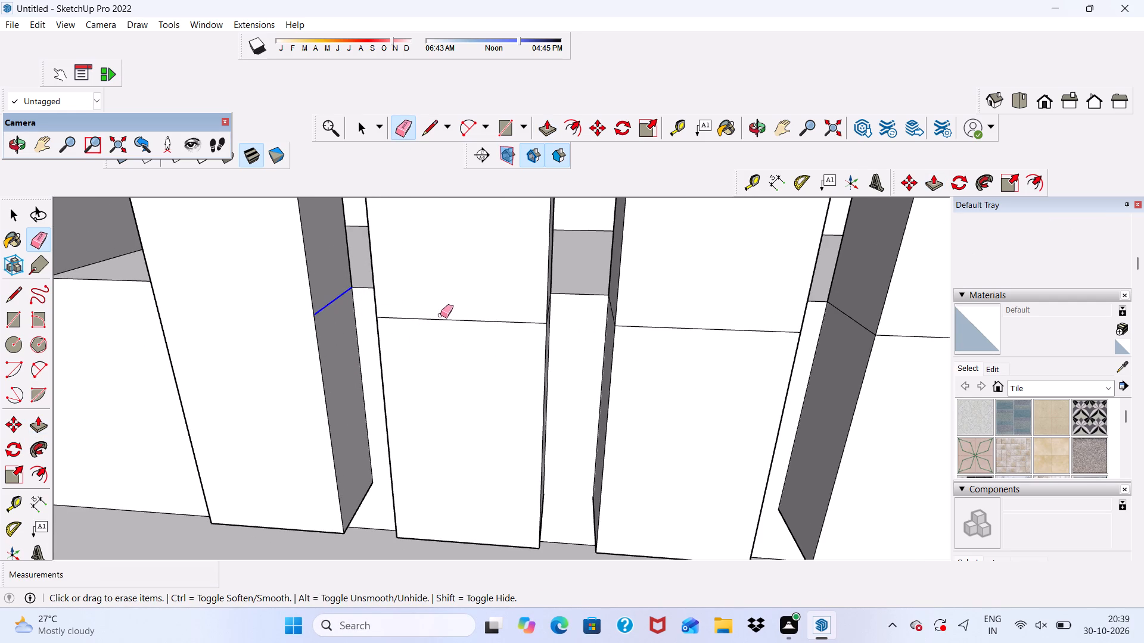
left_click_drag(440, 315, 442, 320)
Erase the seams from the second fin's right side and from the fronts and right sides of the third, fourth and fifth fins.
scroll(495, 342, "down", 1)
middle_click_drag(499, 343, 409, 339)
scroll(583, 305, "up", 4)
left_click_drag(511, 308, 516, 327)
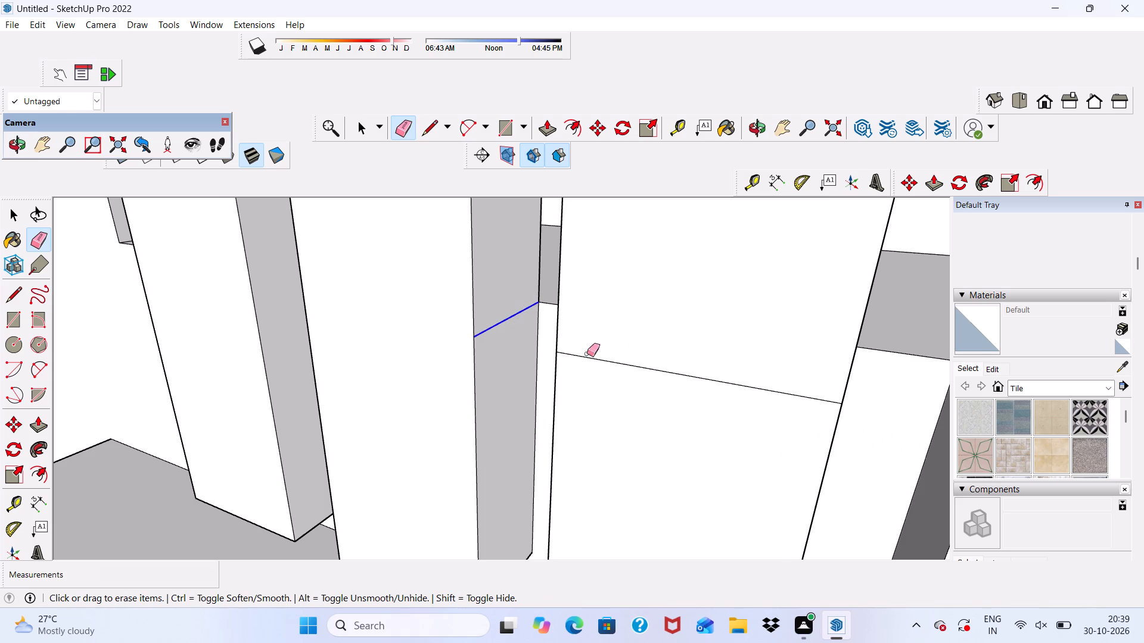
left_click_drag(615, 349, 624, 371)
scroll(488, 335, "down", 6)
middle_click_drag(622, 342, 567, 342)
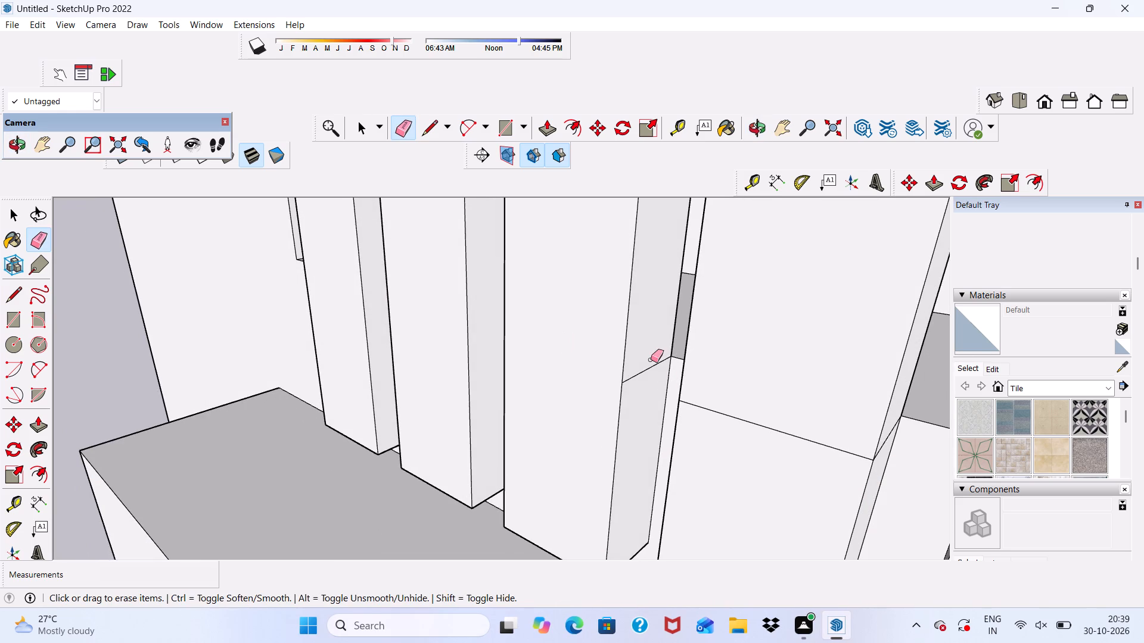
left_click_drag(651, 360, 657, 381)
left_click_drag(741, 409, 728, 459)
scroll(611, 353, "down", 5)
scroll(916, 575, "down", 1)
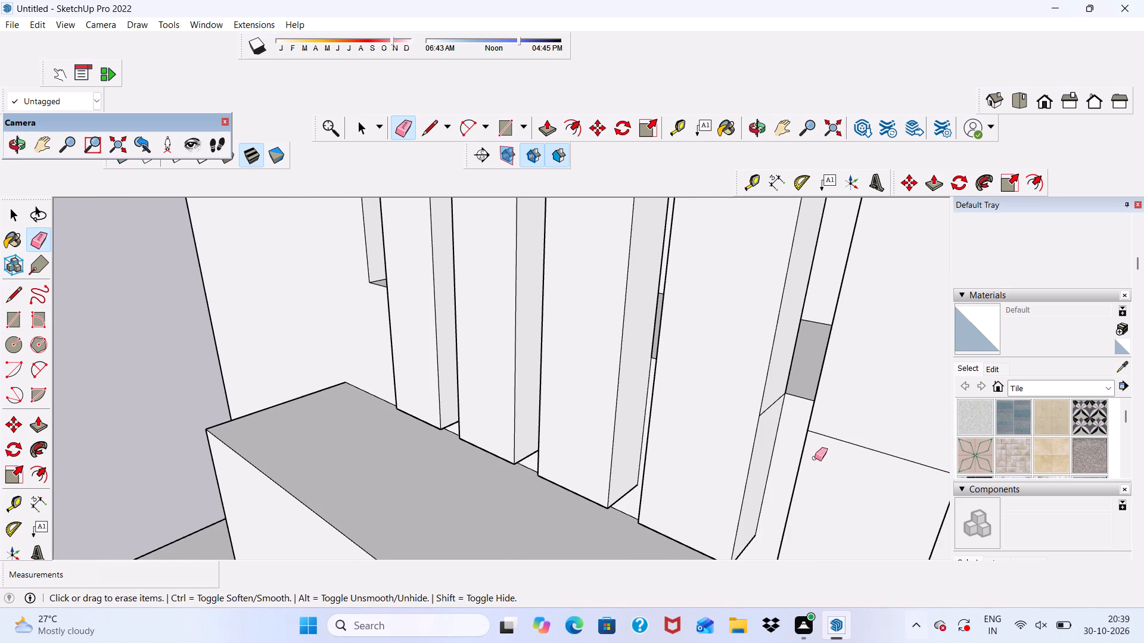
scroll(773, 397, "up", 6)
left_click_drag(770, 397, 776, 439)
scroll(582, 411, "down", 6)
scroll(697, 470, "up", 1)
left_click_drag(717, 467, 724, 489)
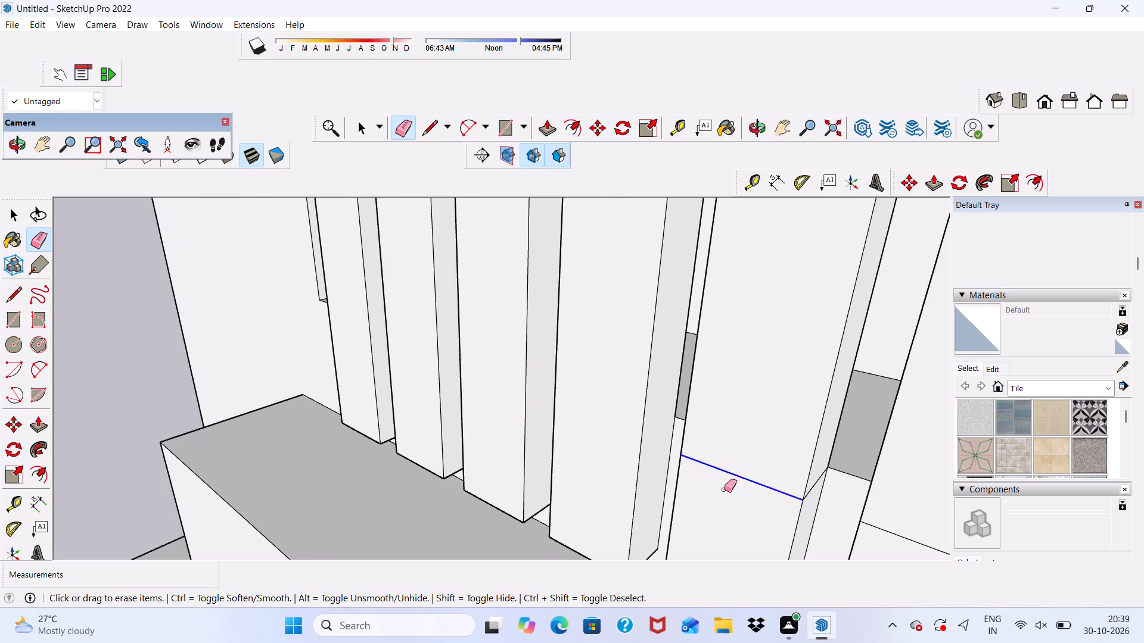
left_click_drag(724, 489, 726, 501)
scroll(845, 481, "up", 5)
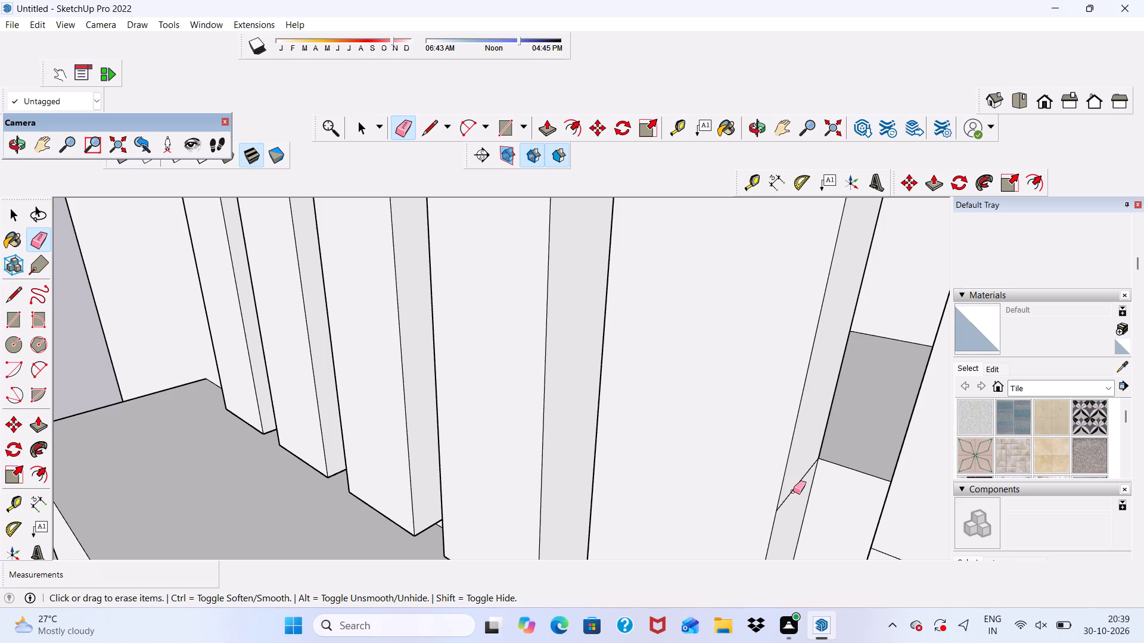
left_click(793, 491)
Erase the seam lines from the fronts and right sides of the sixth and seventh fins.
scroll(630, 461, "down", 5)
scroll(609, 471, "up", 1)
scroll(579, 460, "down", 7)
middle_click_drag(638, 456, 570, 445)
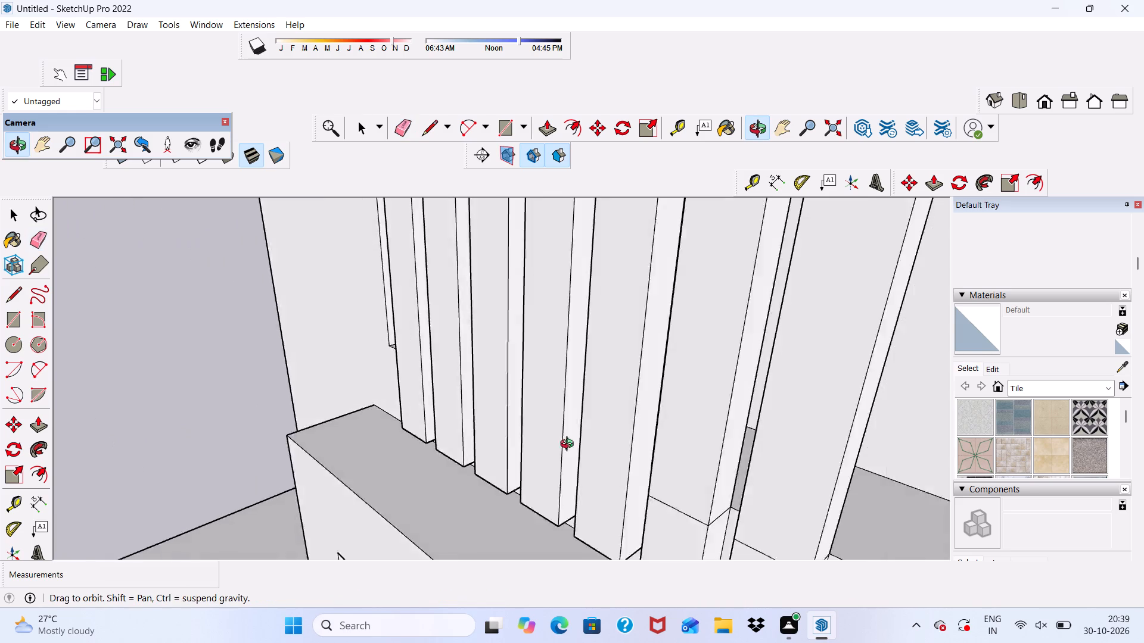
middle_click_drag(570, 445, 568, 445)
scroll(651, 477, "up", 5)
left_click_drag(621, 507, 589, 526)
scroll(668, 541, "up", 4)
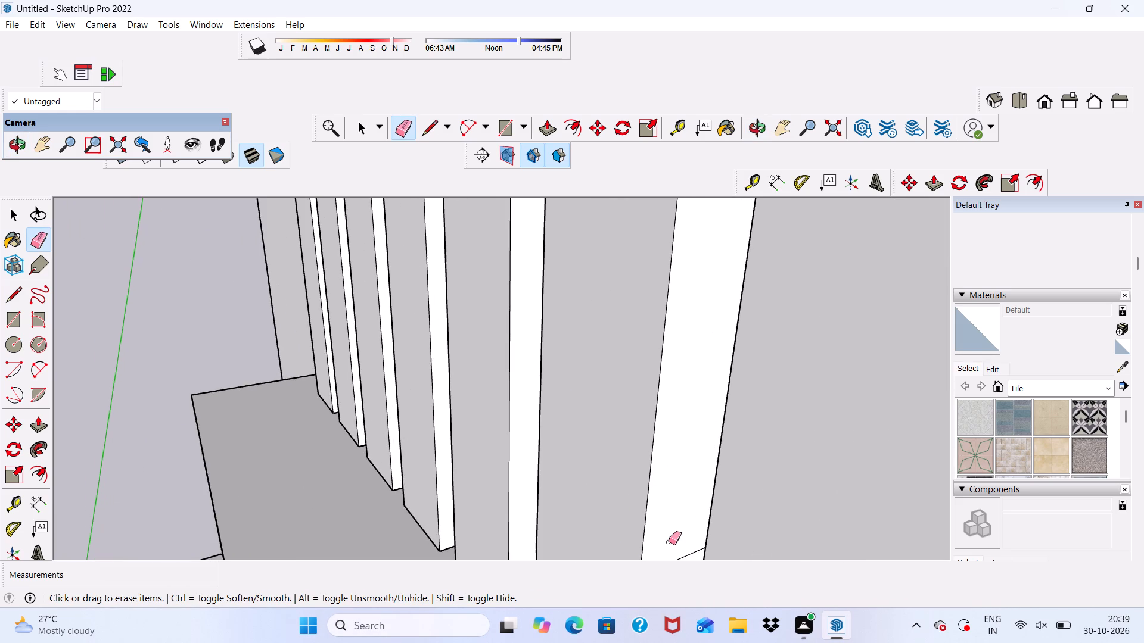
scroll(657, 497, "down", 6)
scroll(672, 525, "up", 6)
left_click_drag(670, 529, 670, 542)
scroll(645, 442, "down", 5)
scroll(646, 366, "down", 6)
scroll(682, 473, "up", 5)
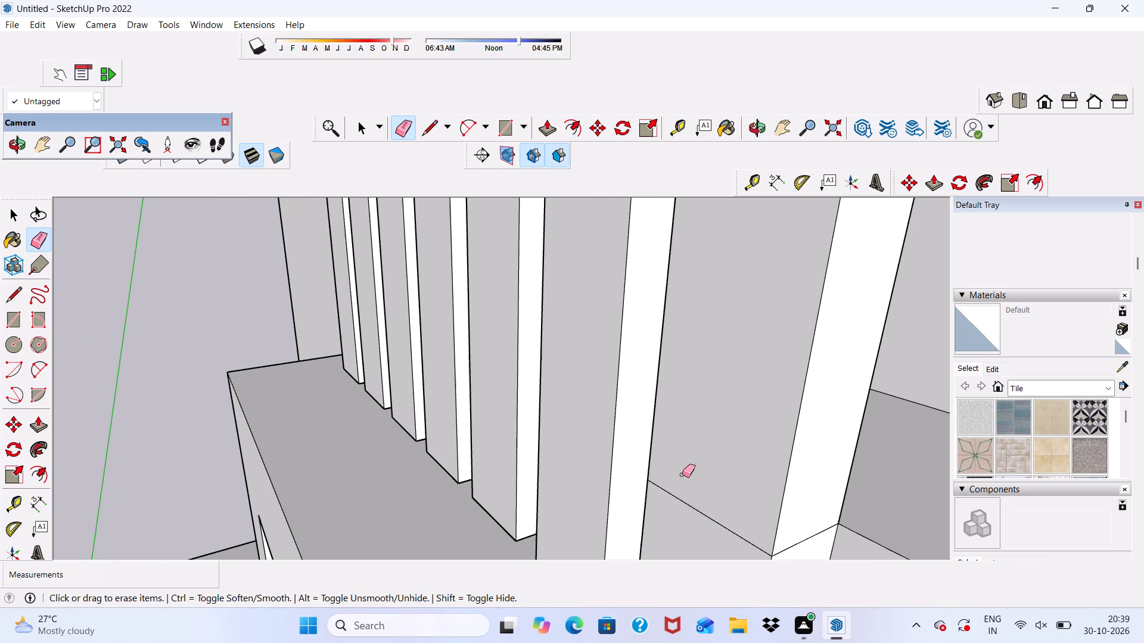
left_click_drag(683, 476, 672, 535)
left_click_drag(802, 536, 807, 547)
Erase the seam lines from the left sides of the first four fins.
scroll(486, 477, "down", 2)
middle_click_drag(481, 477, 820, 438)
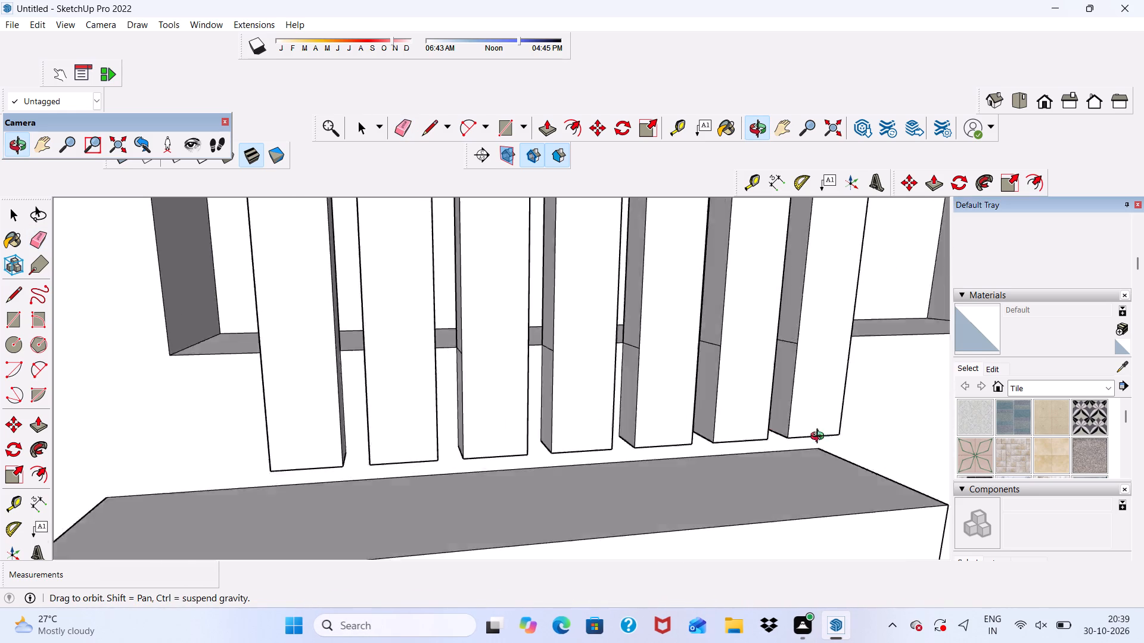
middle_click_drag(820, 438, 960, 420)
scroll(423, 394, "up", 5)
left_click(424, 315)
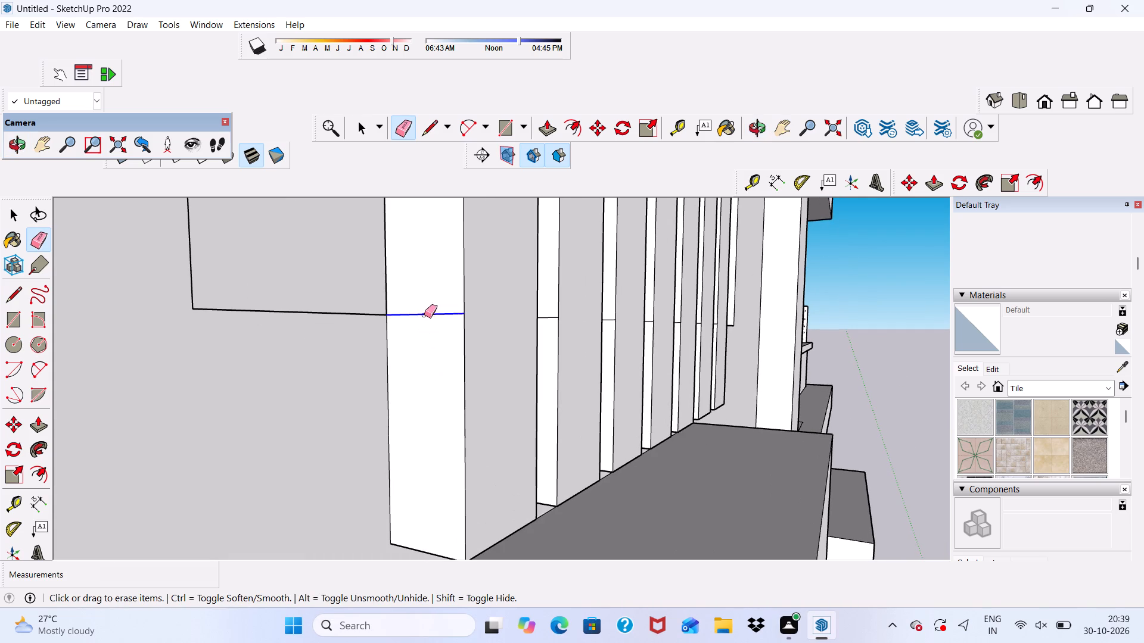
scroll(506, 318, "up", 8)
left_click_drag(562, 310, 560, 326)
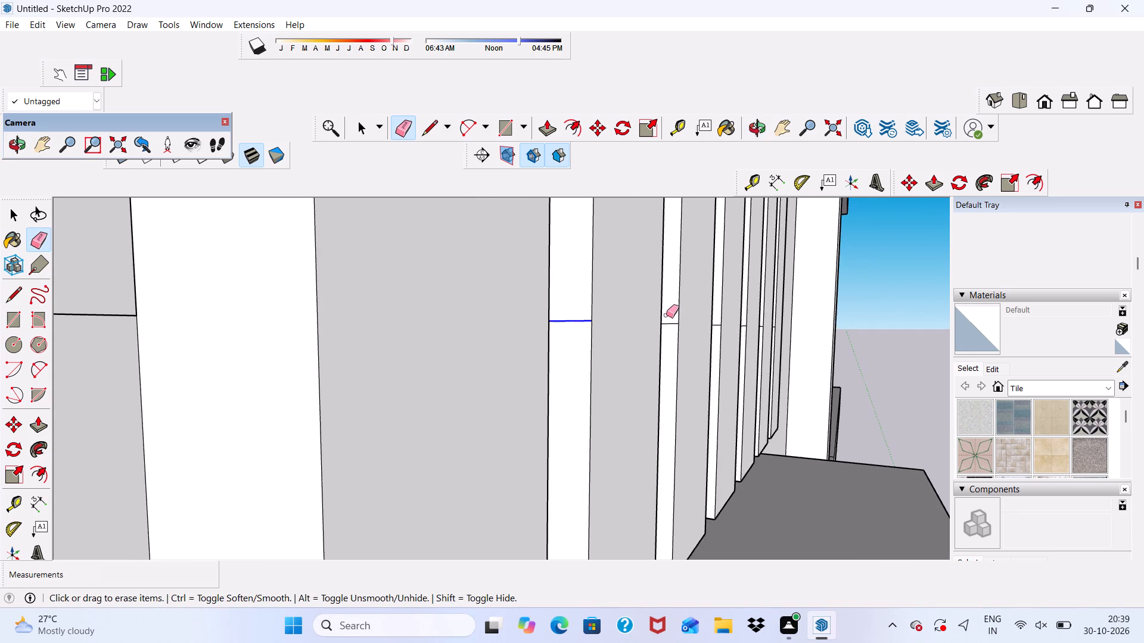
scroll(675, 313, "up", 8)
left_click_drag(664, 321, 669, 341)
scroll(524, 335, "down", 6)
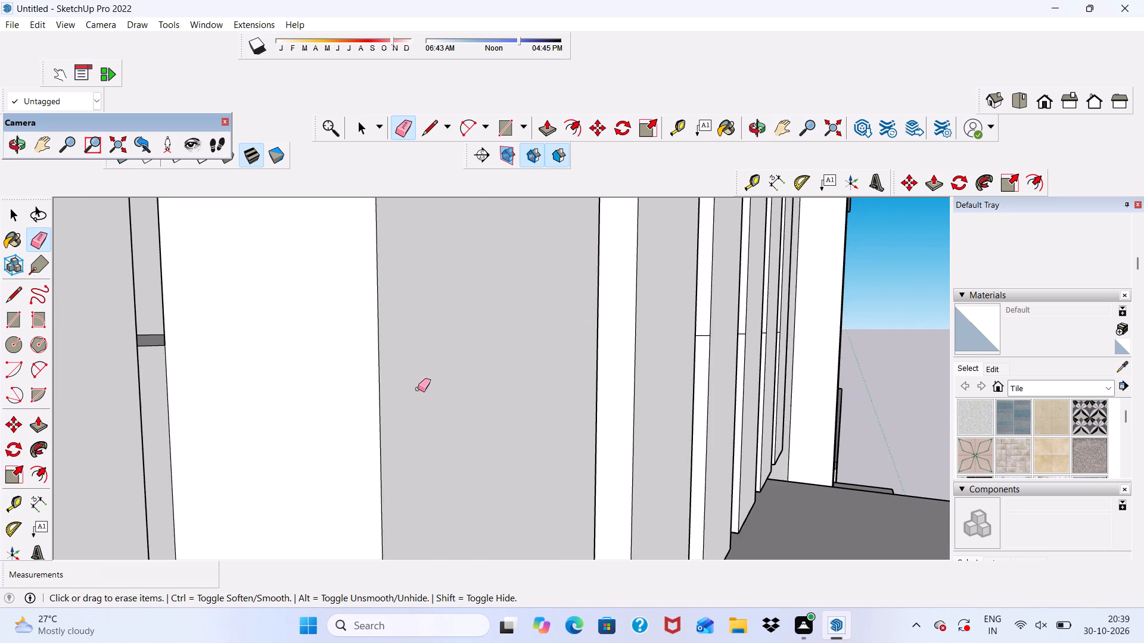
scroll(369, 396, "down", 7)
scroll(280, 420, "down", 6)
scroll(471, 352, "up", 16)
left_click_drag(542, 367, 545, 391)
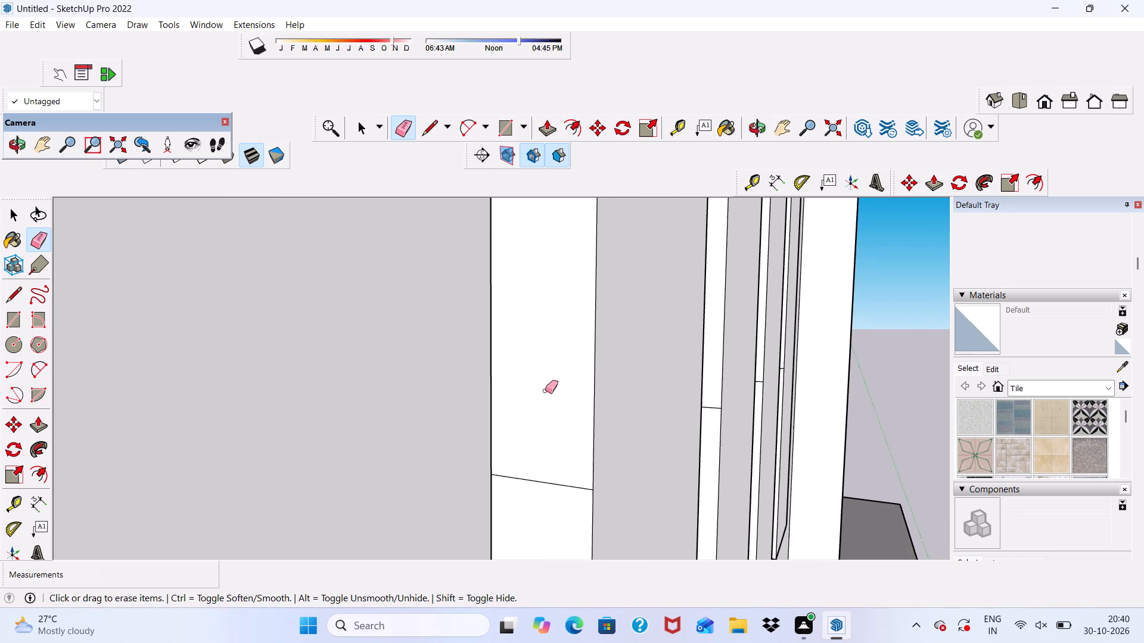
left_click_drag(545, 391, 551, 492)
Erase the seam lines from the left sides of the last three fins, undoing any unintended erasure.
scroll(378, 378, "down", 14)
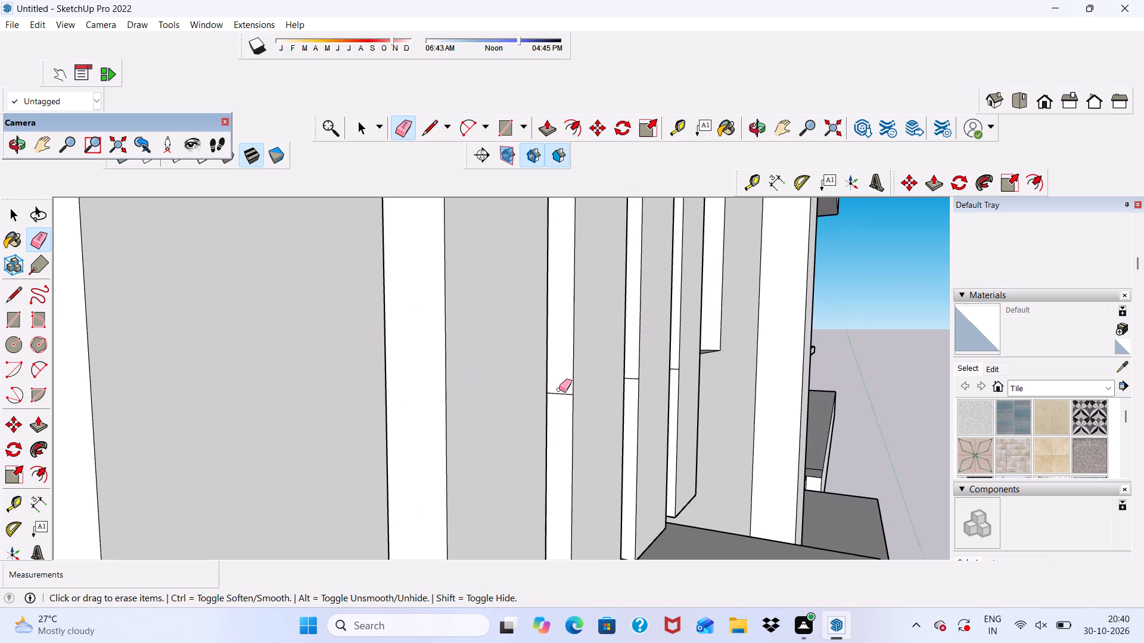
scroll(552, 391, "up", 6)
left_click_drag(566, 380, 567, 401)
scroll(711, 363, "up", 5)
left_click_drag(651, 365, 654, 400)
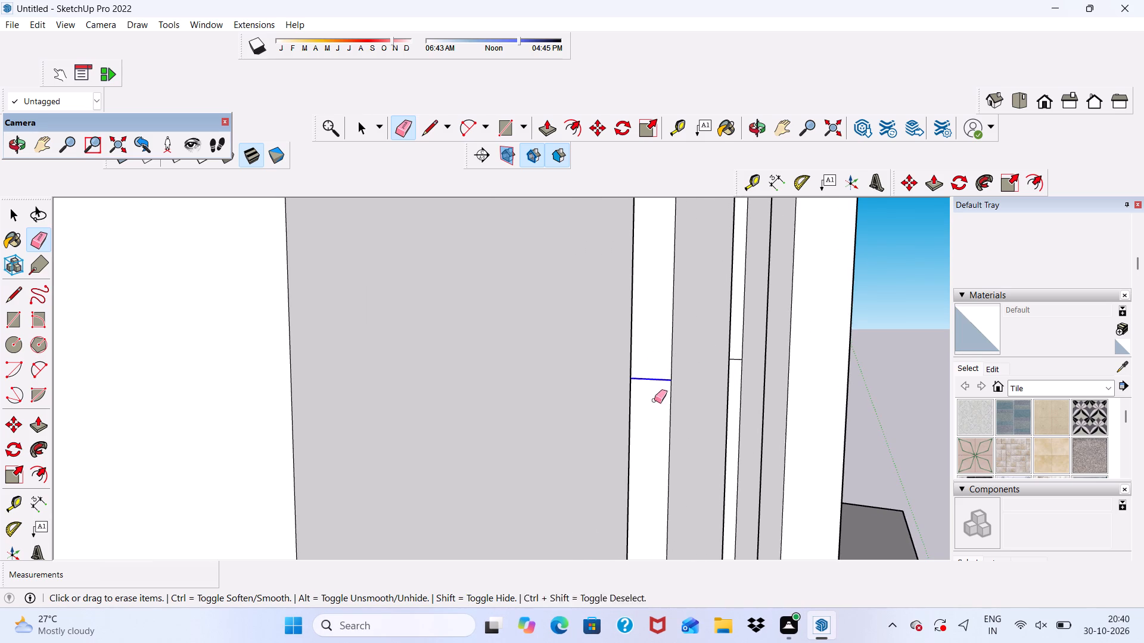
left_click_drag(654, 400, 654, 402)
scroll(540, 357, "down", 10)
scroll(712, 378, "up", 14)
left_click_drag(679, 332, 688, 351)
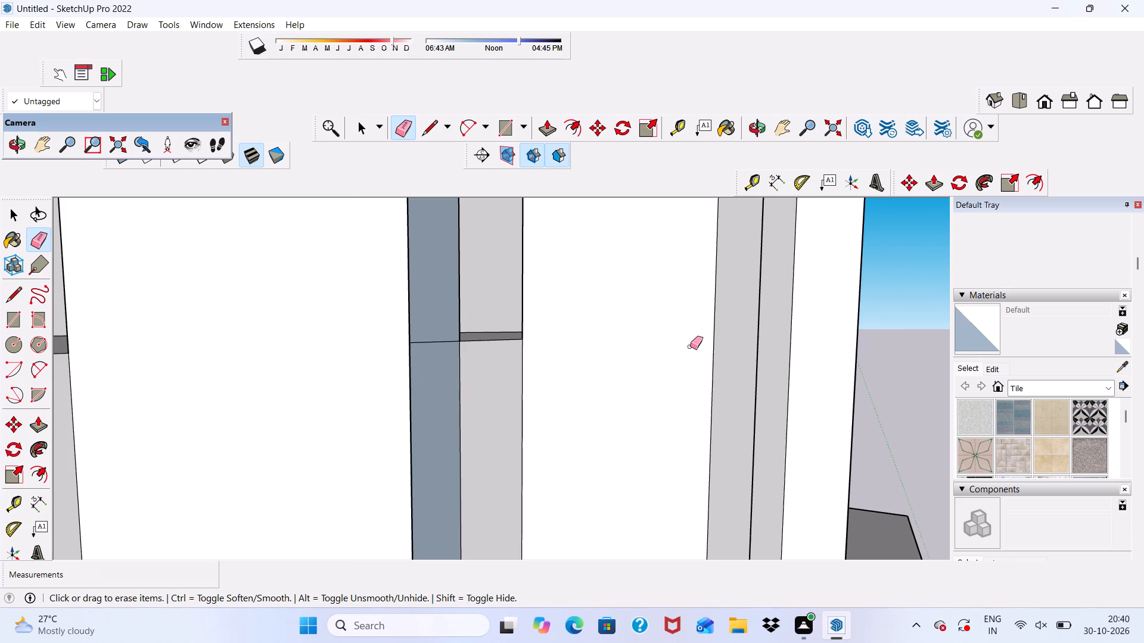
key("ctrl+z")
scroll(690, 347, "down", 5)
scroll(705, 367, "up", 6)
left_click_drag(694, 332, 693, 357)
scroll(670, 358, "down", 16)
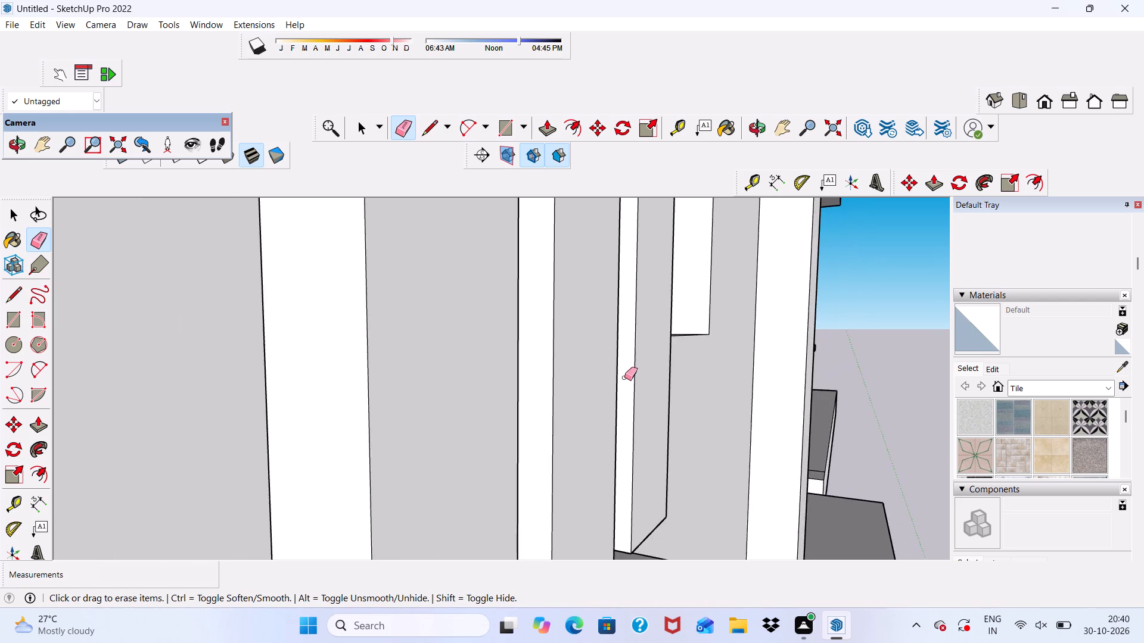
Examine the cleaned row of seven fins and the house's whole front facade.
middle_click_drag(624, 382, 375, 433)
scroll(382, 433, "down", 14)
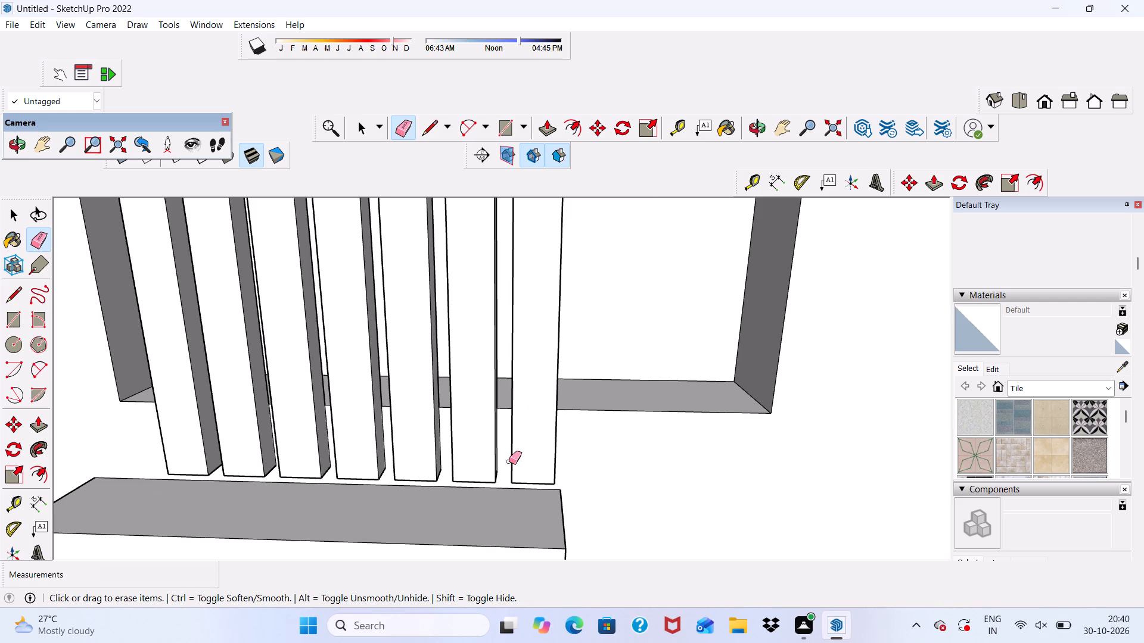
scroll(503, 460, "down", 5)
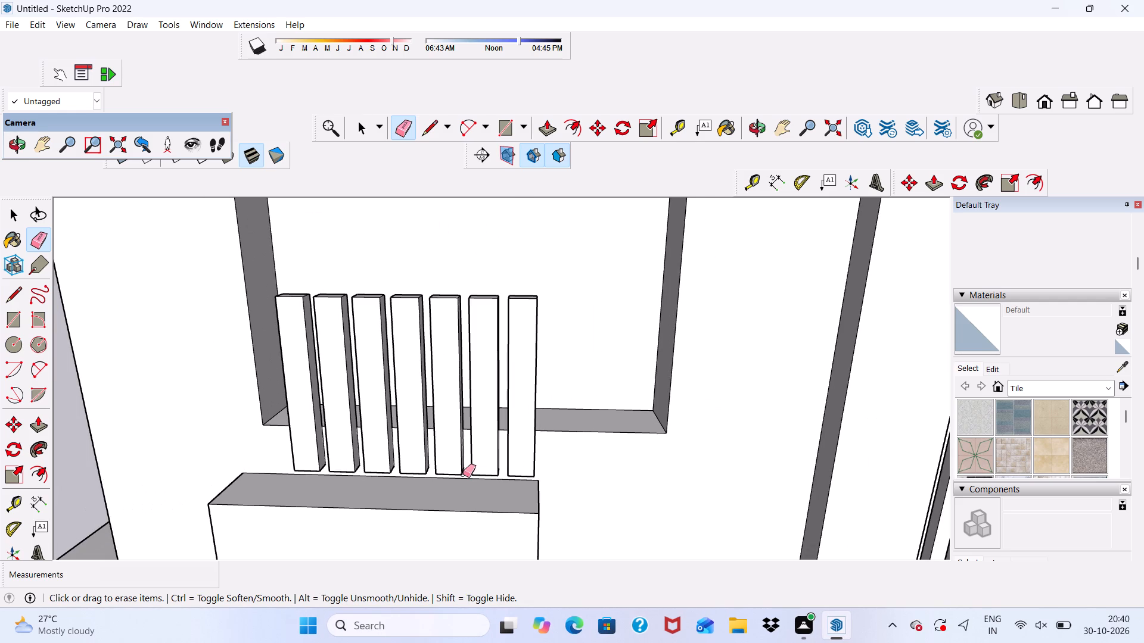
middle_click_drag(463, 475, 500, 393)
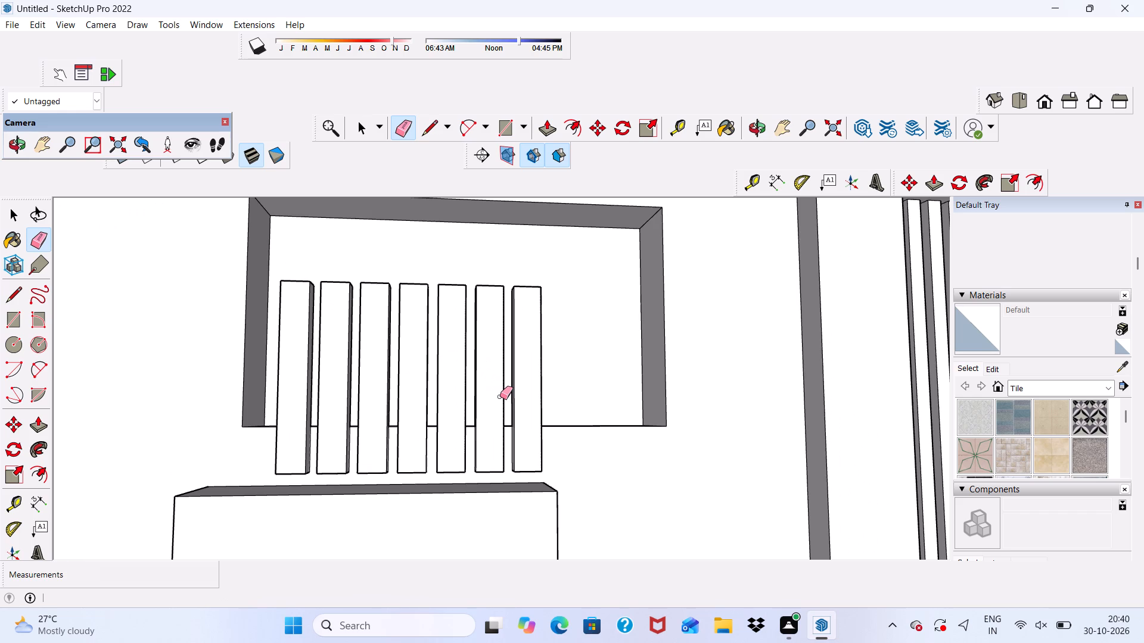
scroll(500, 397, "down", 5)
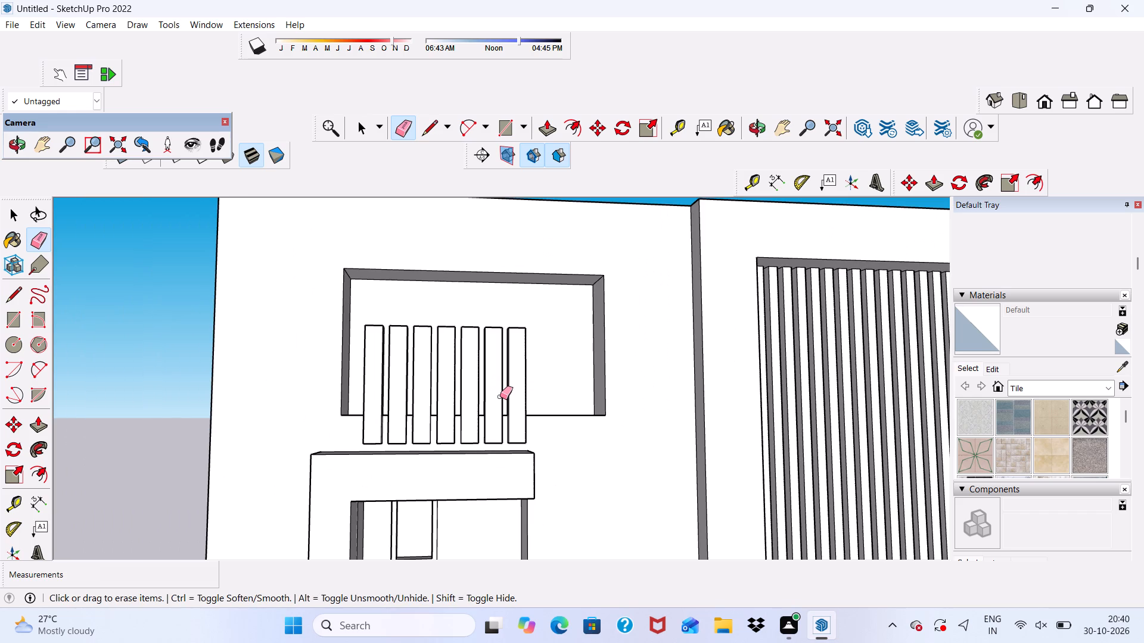
key("space")
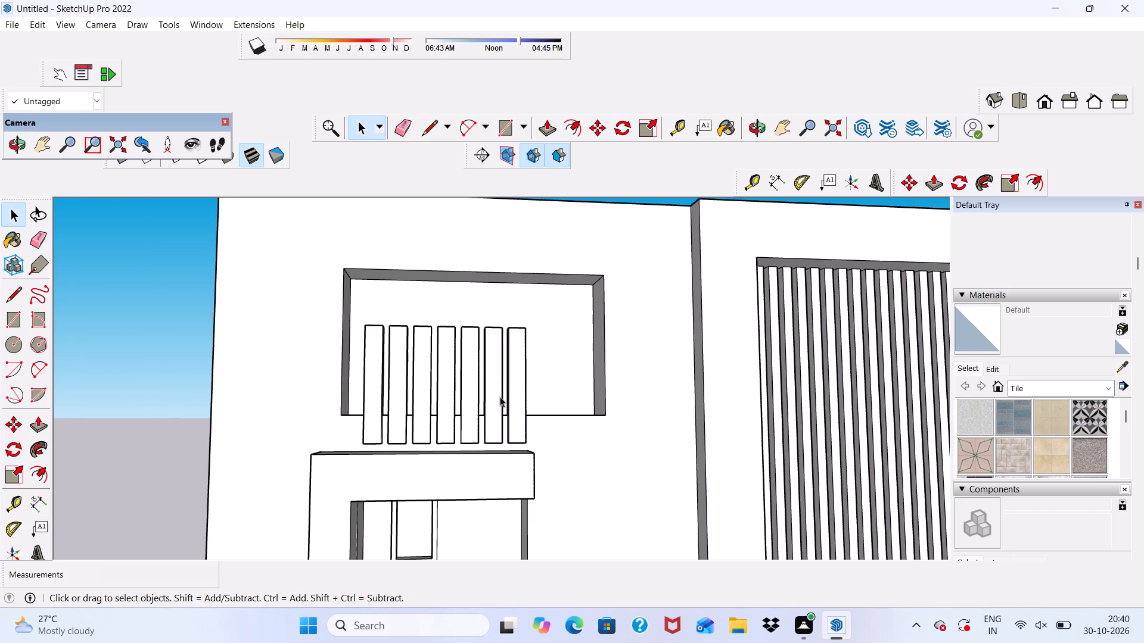
scroll(483, 448, "down", 5)
scroll(469, 380, "down", 5)
scroll(527, 351, "down", 6)
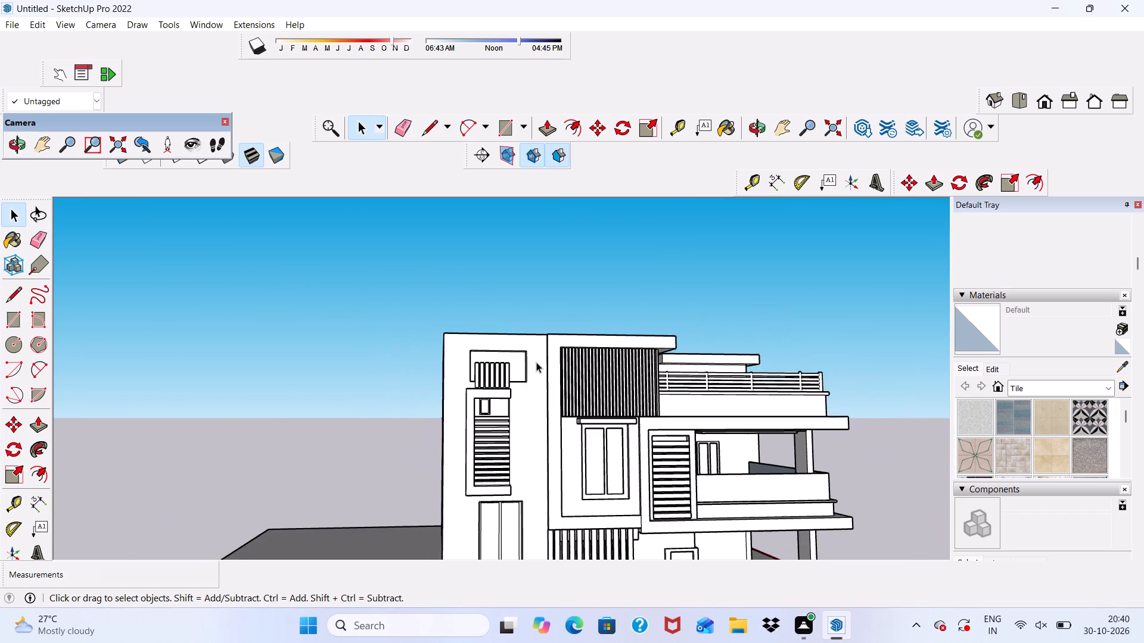
middle_click_drag(537, 363, 579, 362)
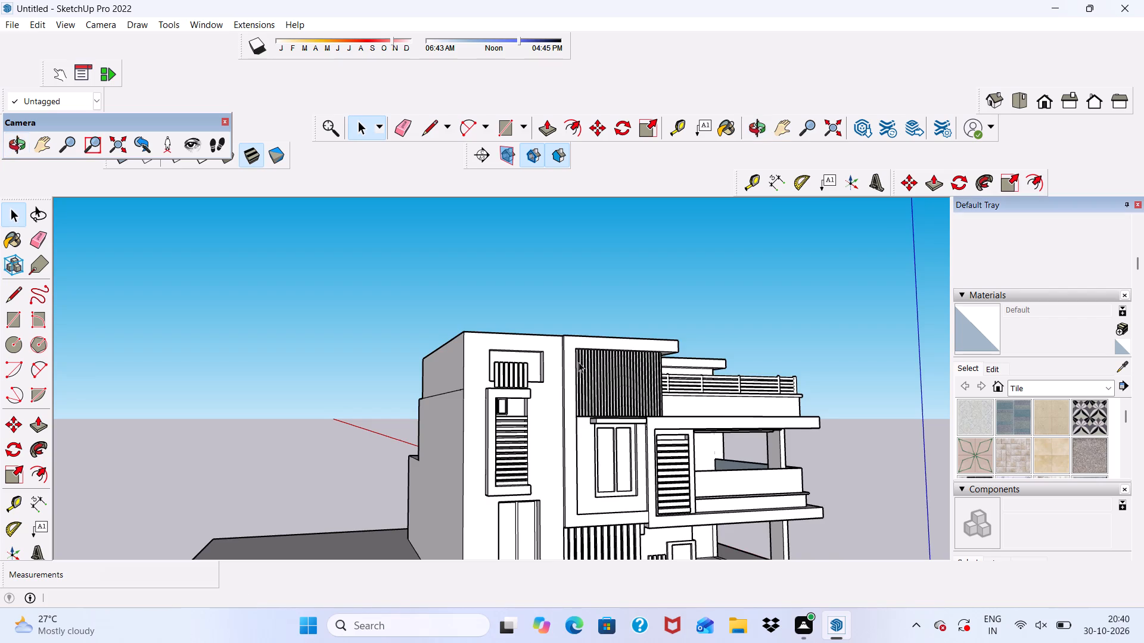
scroll(579, 359, "down", 6)
Erase the horizontal seam line across the blank side wall, level with the base of the upper block.
middle_click_drag(589, 395, 729, 476)
scroll(560, 440, "up", 7)
scroll(433, 316, "down", 1)
middle_click_drag(433, 316, 543, 321)
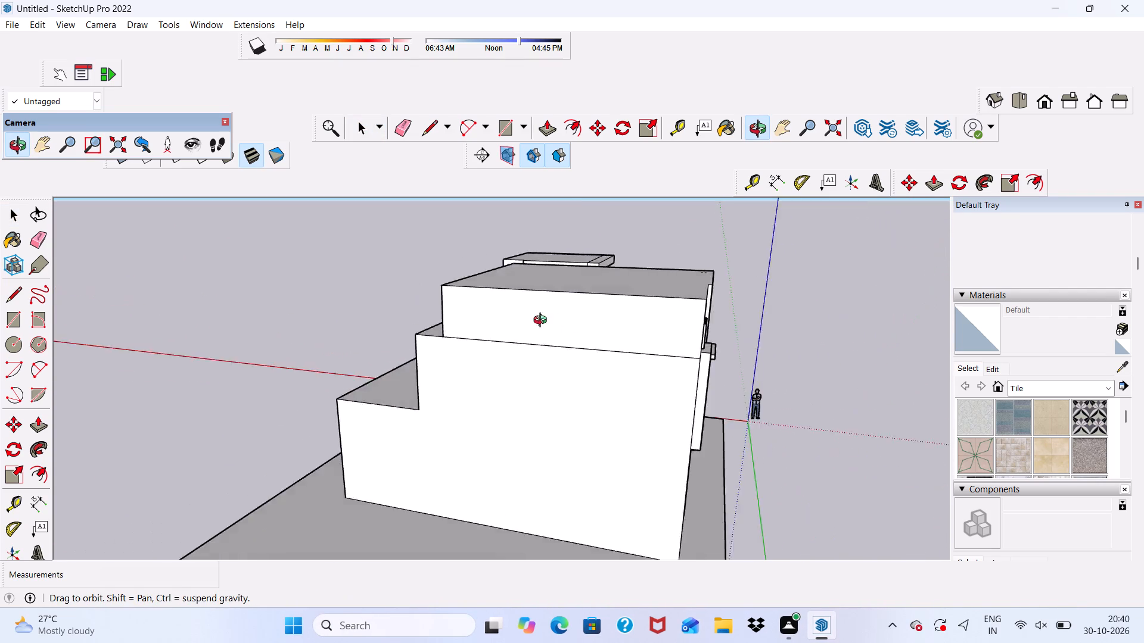
middle_click_drag(543, 321, 711, 338)
left_click(406, 129)
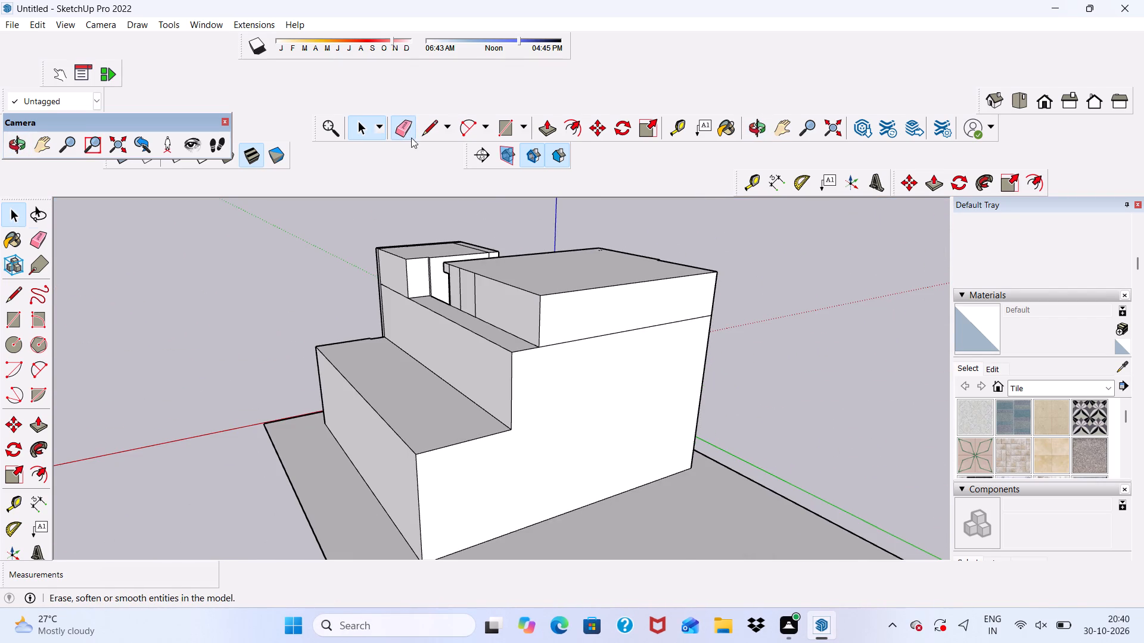
scroll(603, 328, "up", 5)
left_click_drag(572, 323, 578, 356)
scroll(502, 341, "down", 1)
scroll(493, 334, "up", 1)
left_click(534, 354)
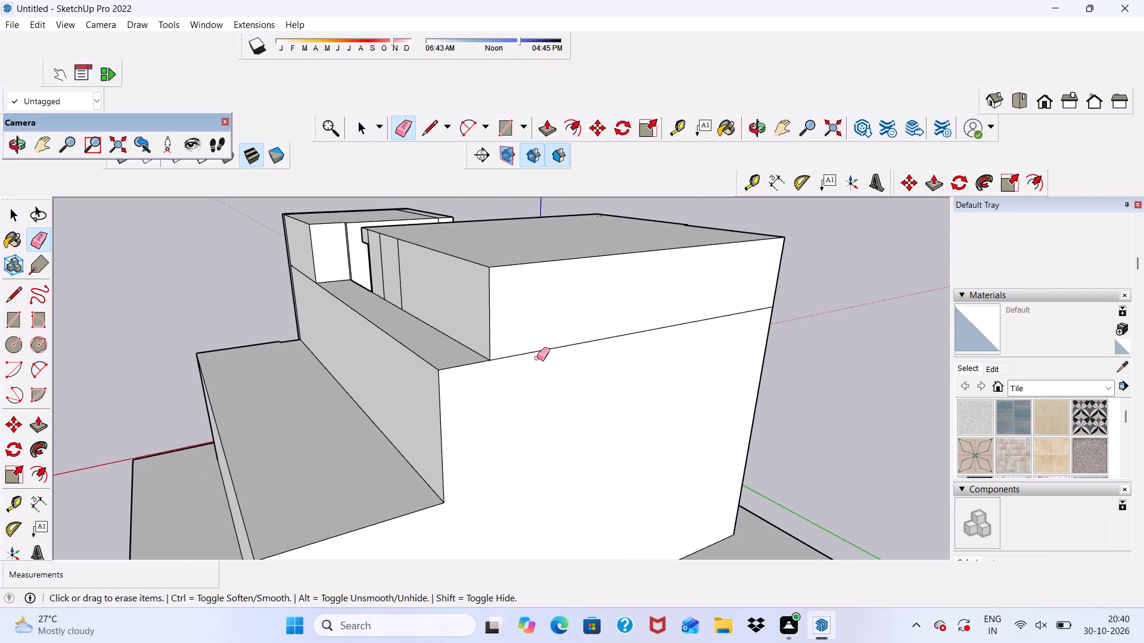
left_click_drag(535, 353, 545, 373)
Erase the two stray vertical lines on the long upper-storey wall above the narrow ledge, keeping the line beside the opening.
scroll(393, 258, "up", 4)
scroll(393, 258, "down", 1)
middle_click_drag(393, 260, 550, 264)
scroll(534, 269, "up", 2)
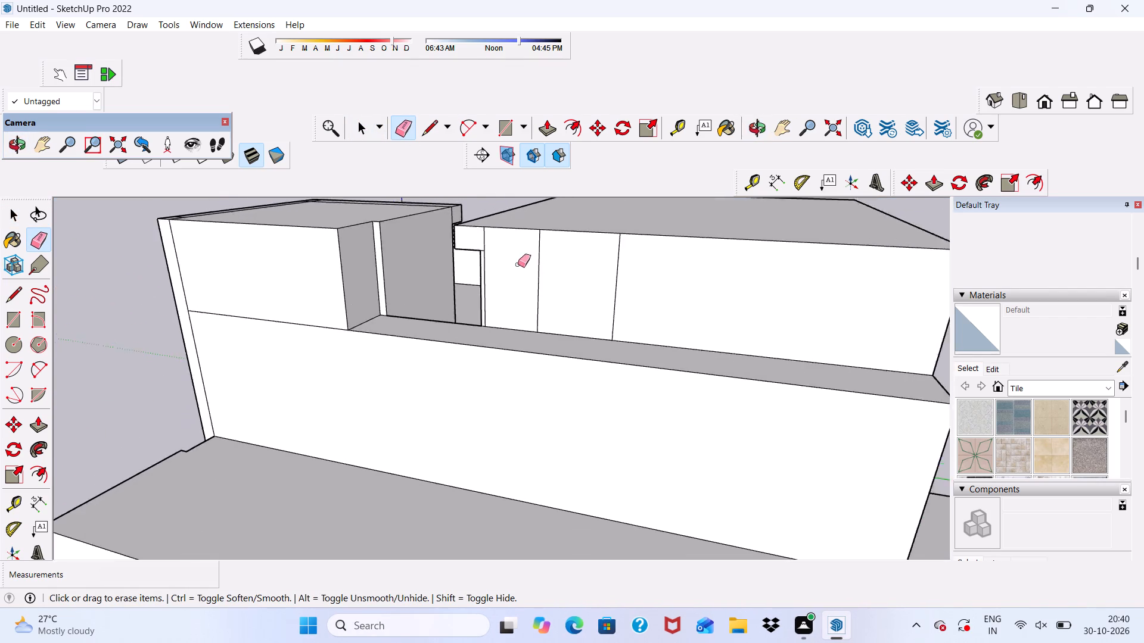
scroll(518, 264, "up", 2)
left_click_drag(467, 229, 564, 291)
scroll(491, 276, "down", 3)
left_click_drag(543, 276, 600, 302)
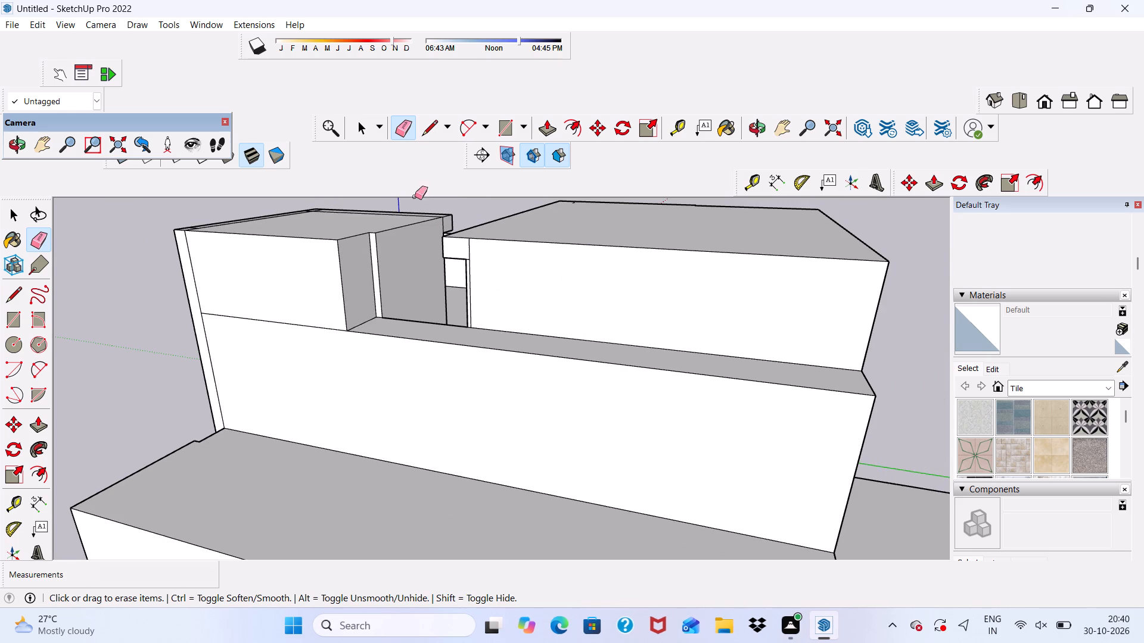
Push/Pull the narrow ledge along the rear upper storey up 6' to the level of the roof.
left_click(543, 127)
scroll(514, 311, "up", 2)
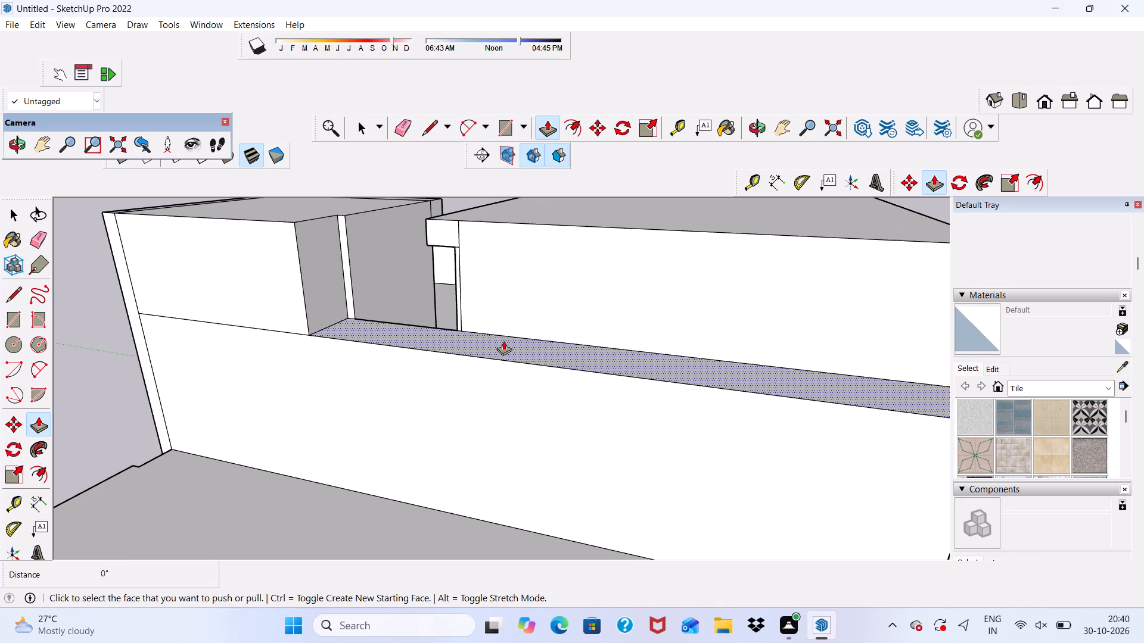
left_click(503, 341)
scroll(504, 229, "up", 1)
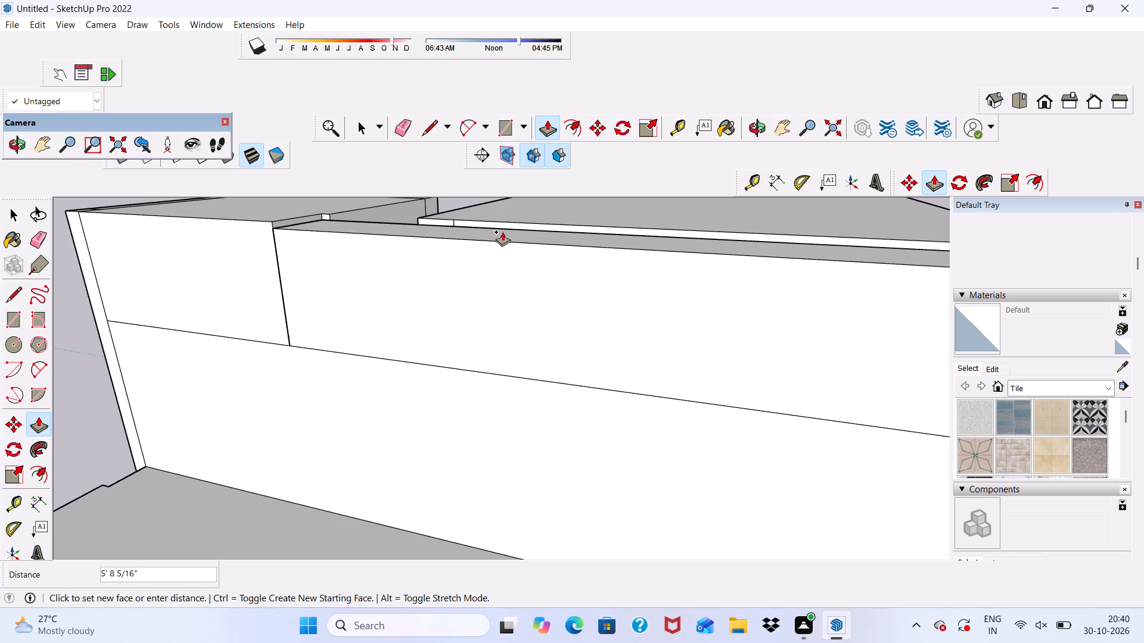
scroll(525, 222, "up", 1)
left_click(529, 221)
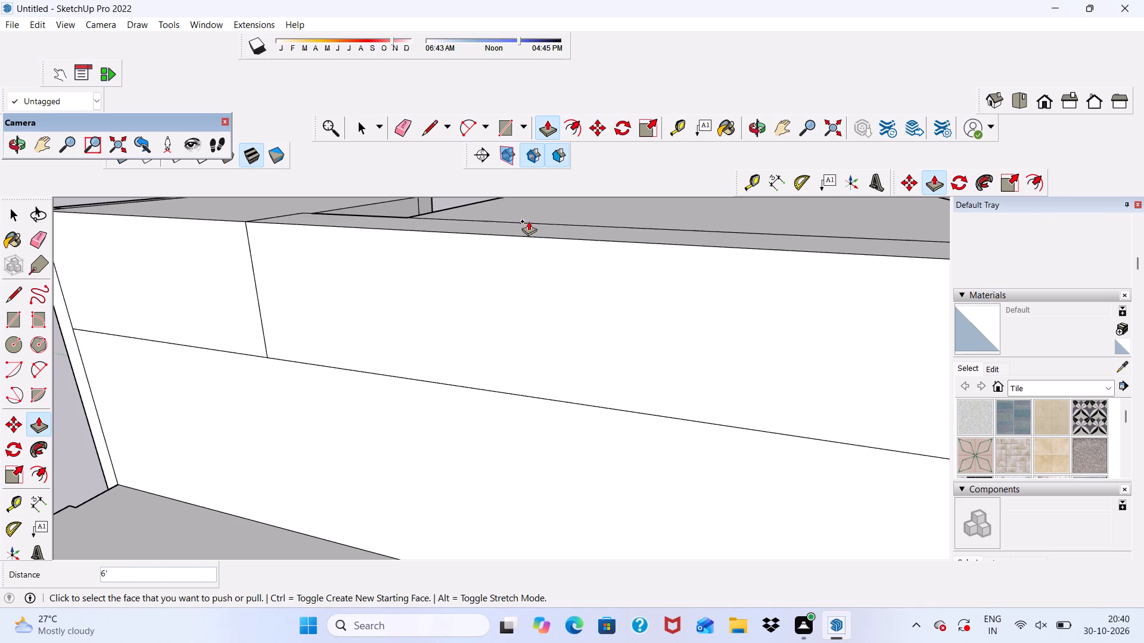
Erase the vertical and horizontal seam lines outlining the raised ledge on the blank side wall.
scroll(506, 231, "down", 7)
middle_click_drag(518, 290, 0, 331)
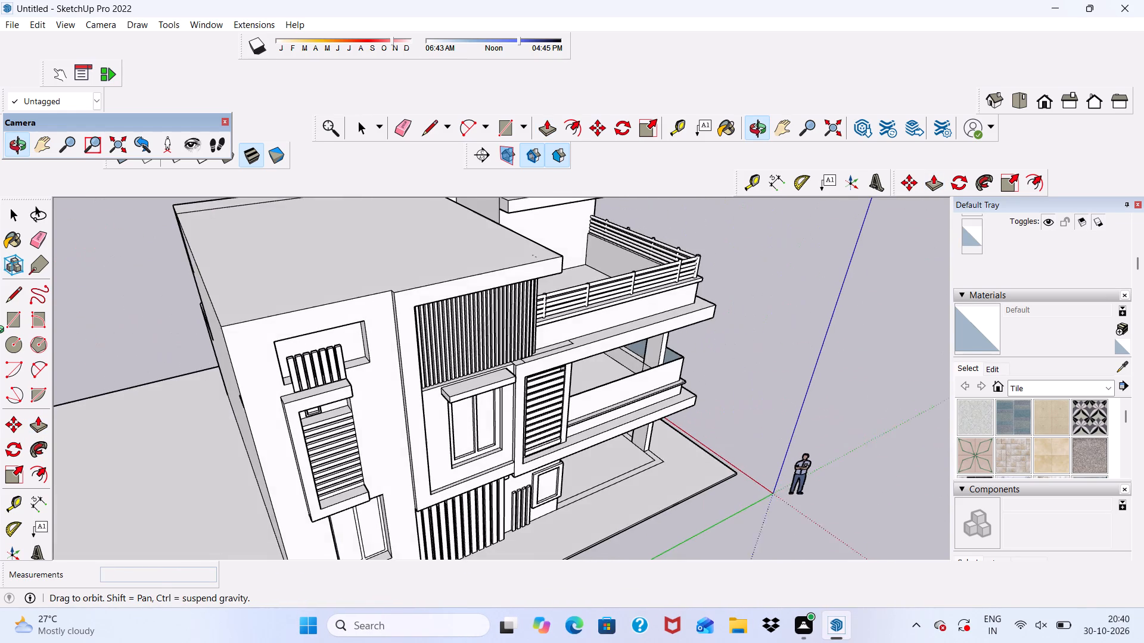
middle_click_drag(0, 331, 0, 327)
middle_click_drag(286, 318, 688, 263)
scroll(487, 251, "up", 1)
scroll(428, 207, "down", 5)
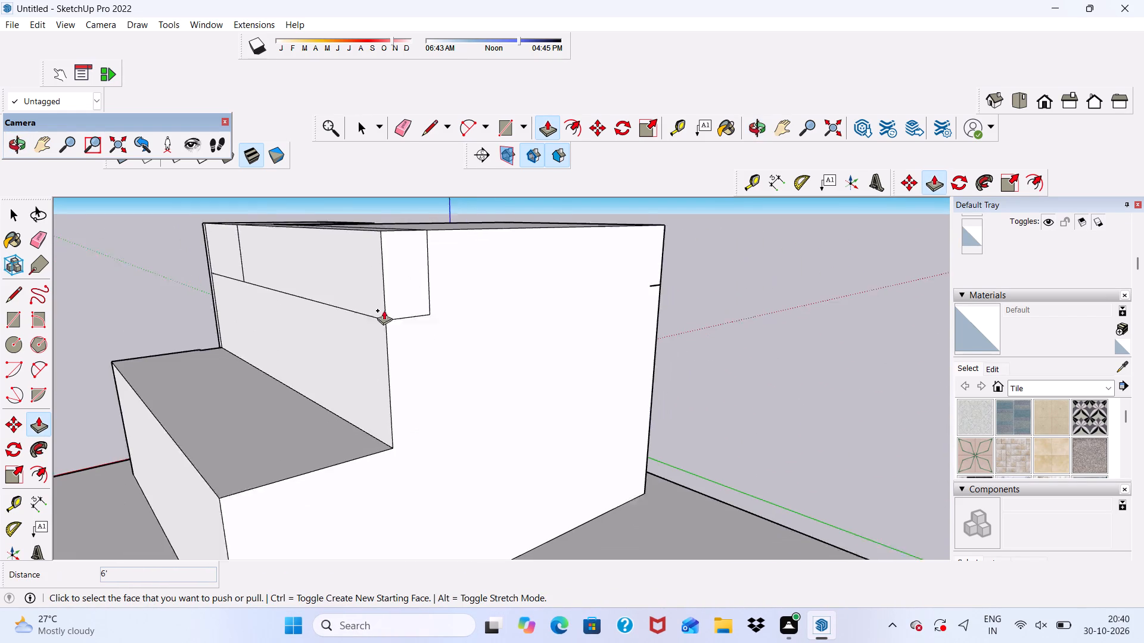
left_click(244, 423)
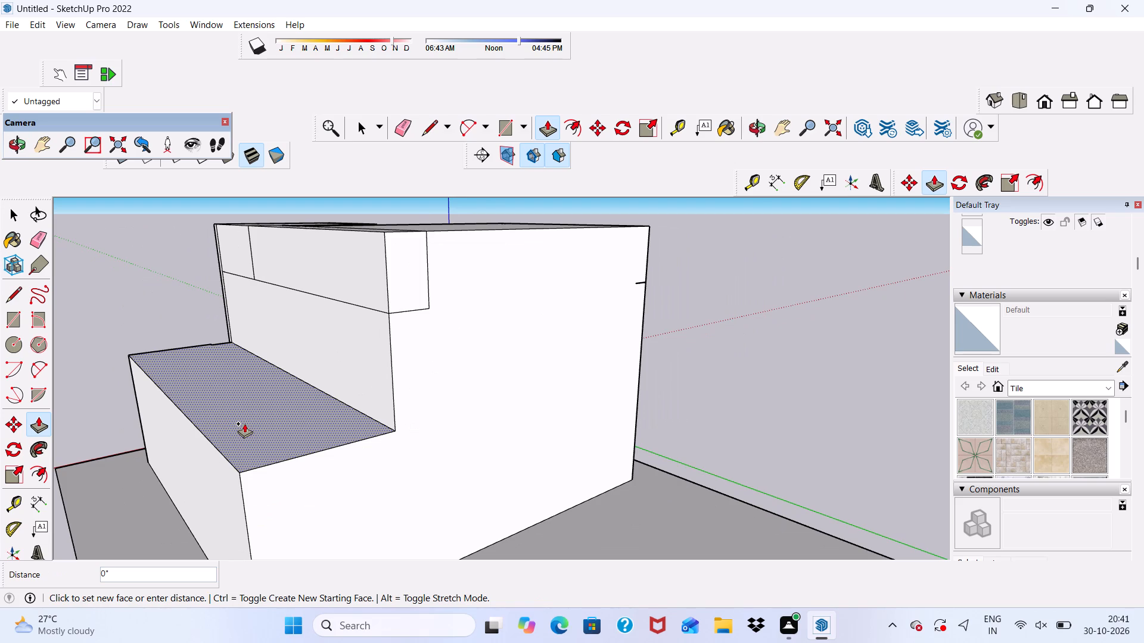
key("space")
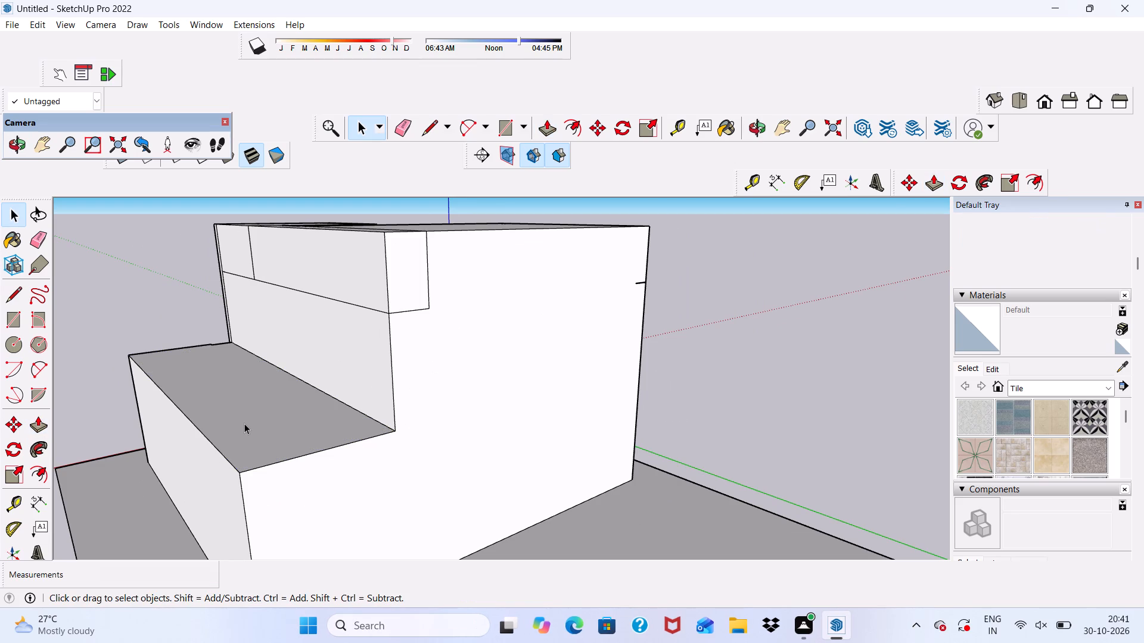
left_click(397, 127)
scroll(445, 268, "up", 4)
left_click_drag(405, 260, 422, 298)
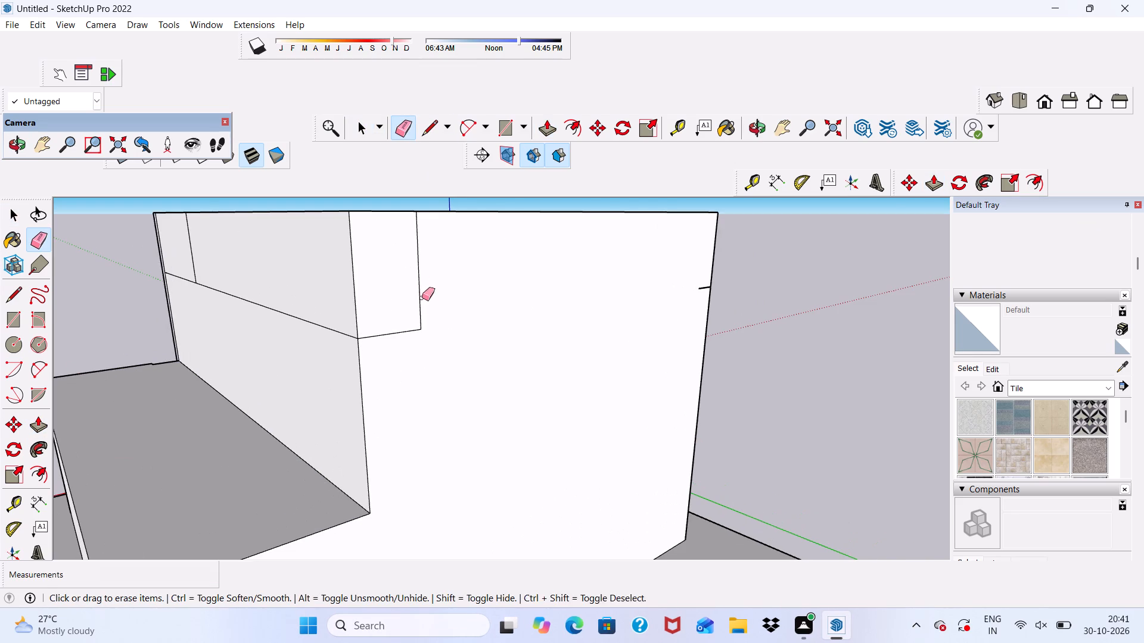
left_click_drag(422, 298, 417, 333)
scroll(390, 334, "down", 3)
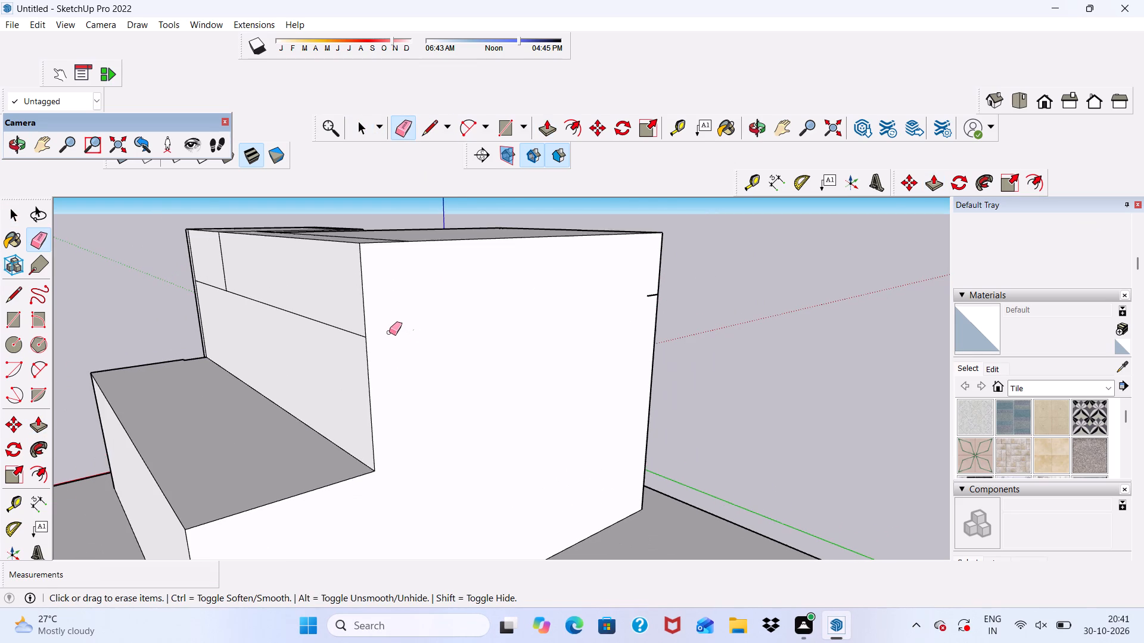
Erase the horizontal and vertical seam lines on the rear upper wall and the short diagonal seam on the roof above.
middle_click_drag(379, 319, 472, 336)
left_click_drag(440, 347, 446, 377)
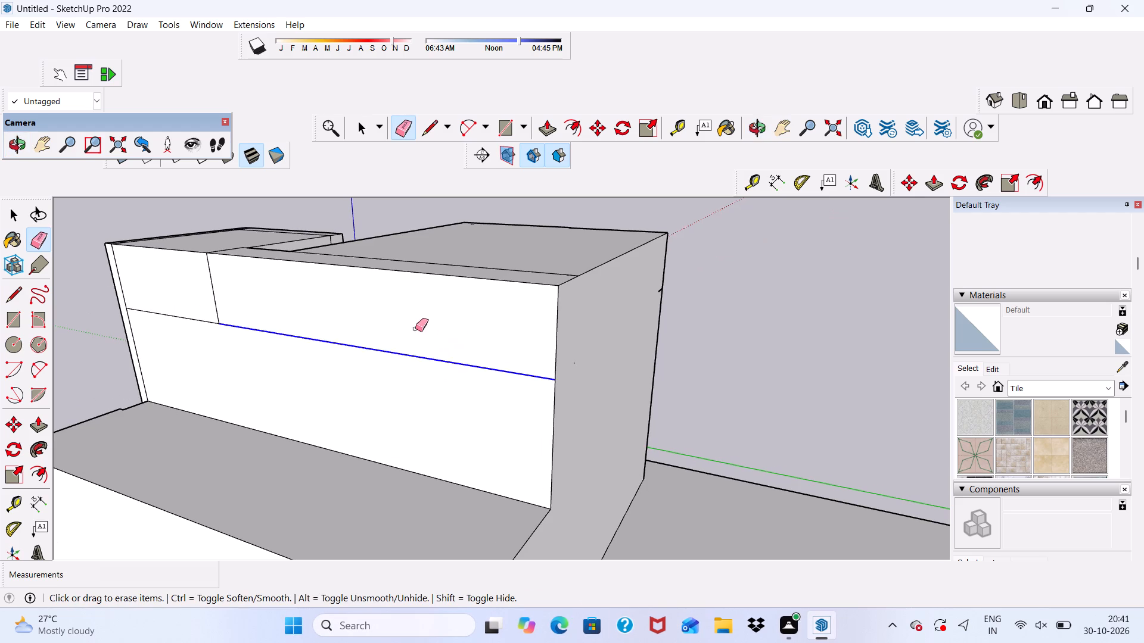
scroll(415, 329, "down", 5)
middle_click_drag(408, 327, 456, 382)
scroll(383, 389, "up", 5)
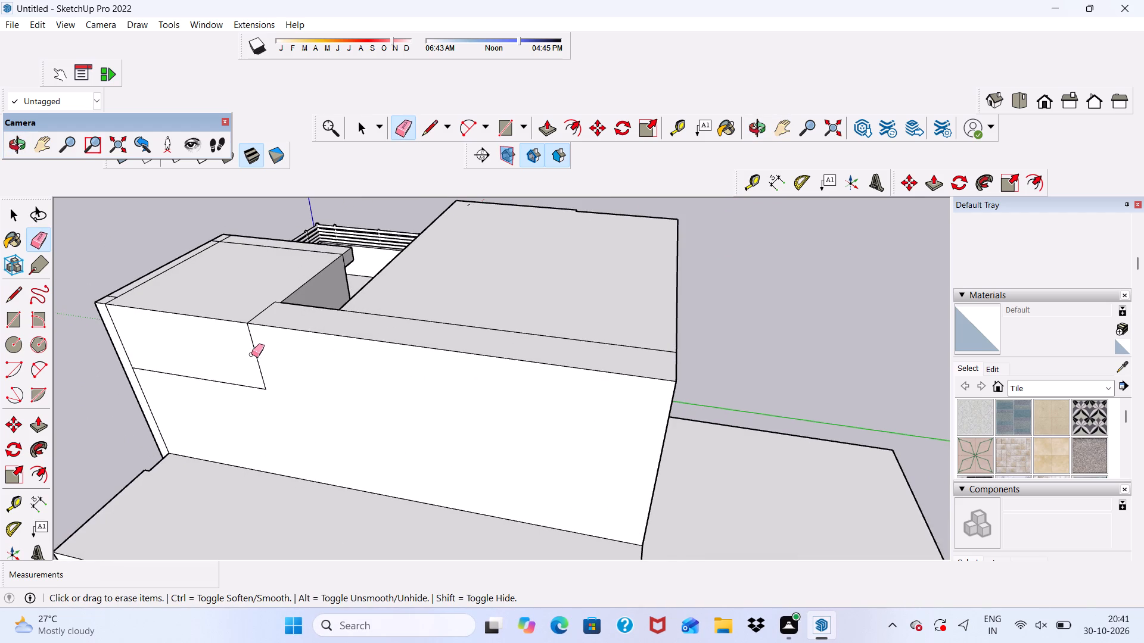
left_click_drag(251, 354, 239, 392)
scroll(234, 300, "up", 3)
left_click(258, 307)
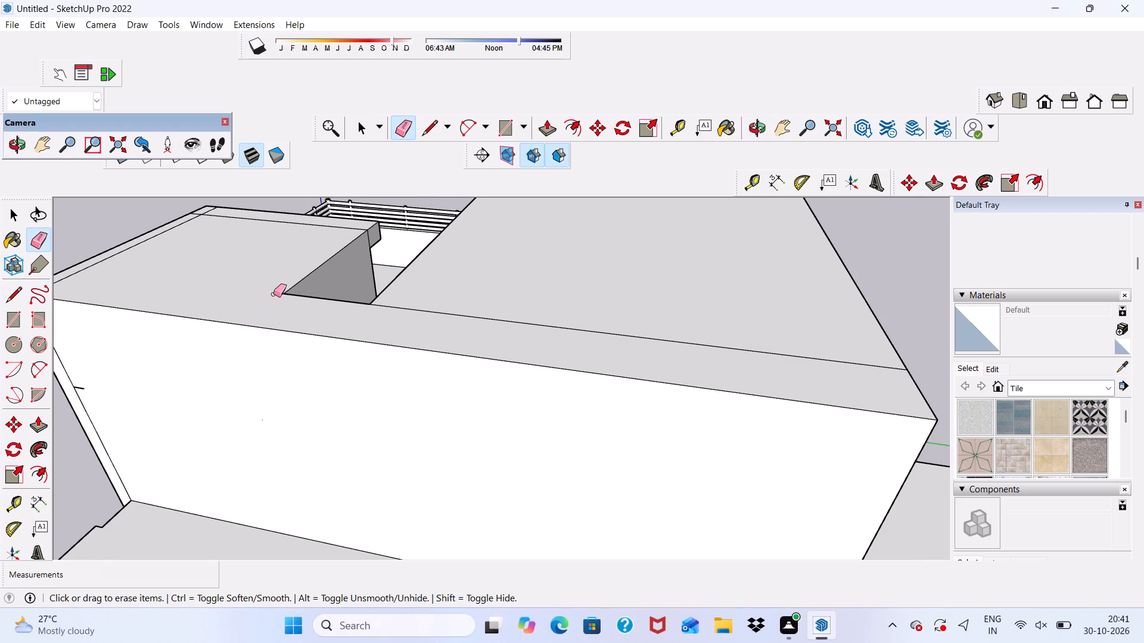
left_click(273, 292)
Erase the leftover short stub and the vertical line beside the far corner of the rear upper wall.
scroll(275, 286, "down", 6)
scroll(399, 298, "down", 5)
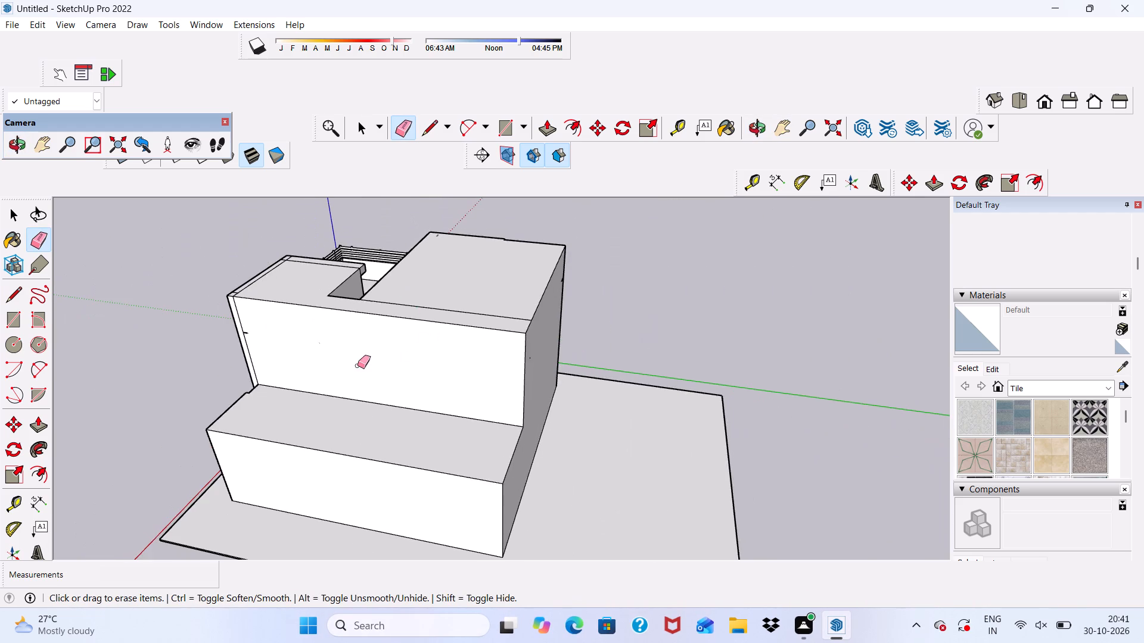
middle_click_drag(357, 366, 448, 385)
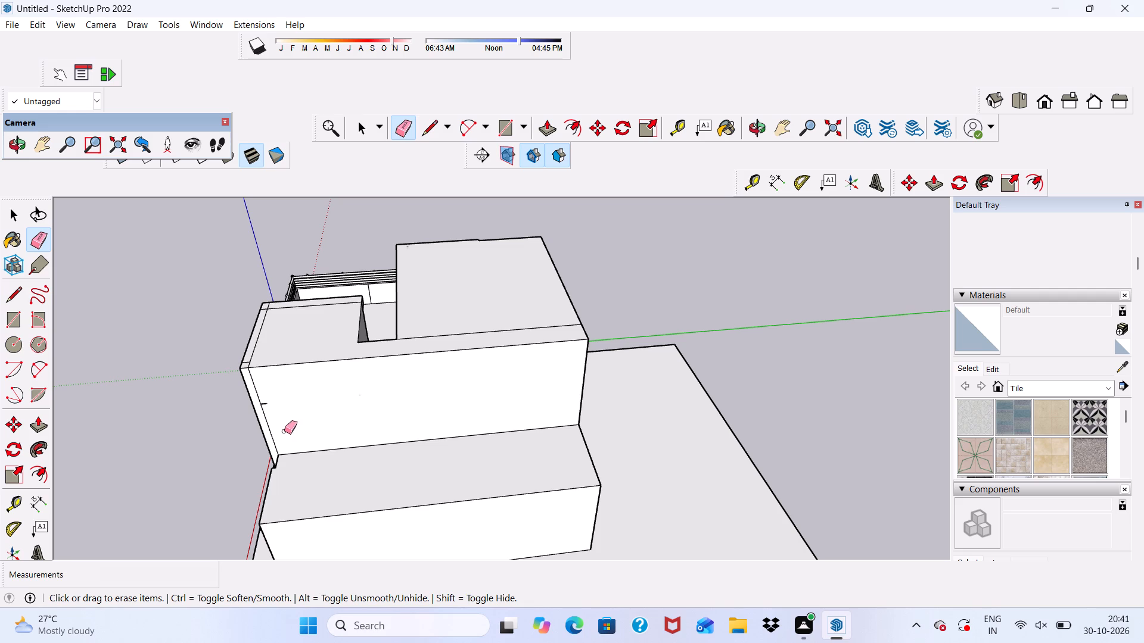
scroll(257, 430, "up", 6)
left_click_drag(272, 355, 273, 382)
left_click_drag(261, 373, 262, 395)
Erase the long seam line across the main roof, parallel to the rear roof edge.
scroll(243, 324, "up", 4)
scroll(243, 324, "down", 3)
middle_click_drag(304, 375, 307, 336)
scroll(307, 330, "down", 8)
middle_click_drag(394, 394, 340, 390)
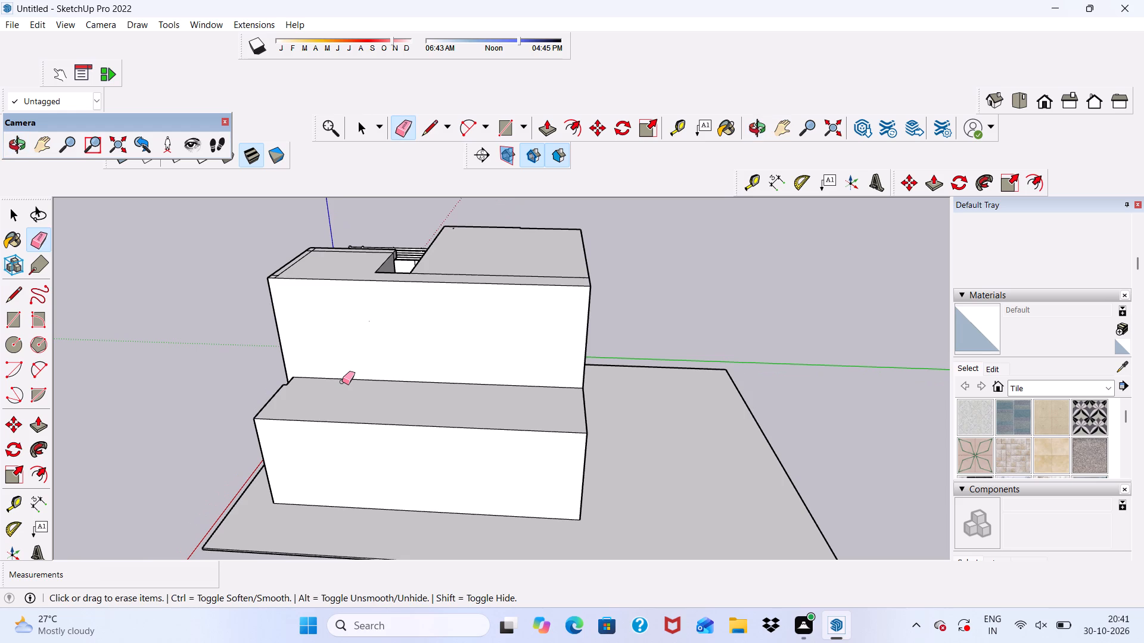
scroll(346, 375, "down", 7)
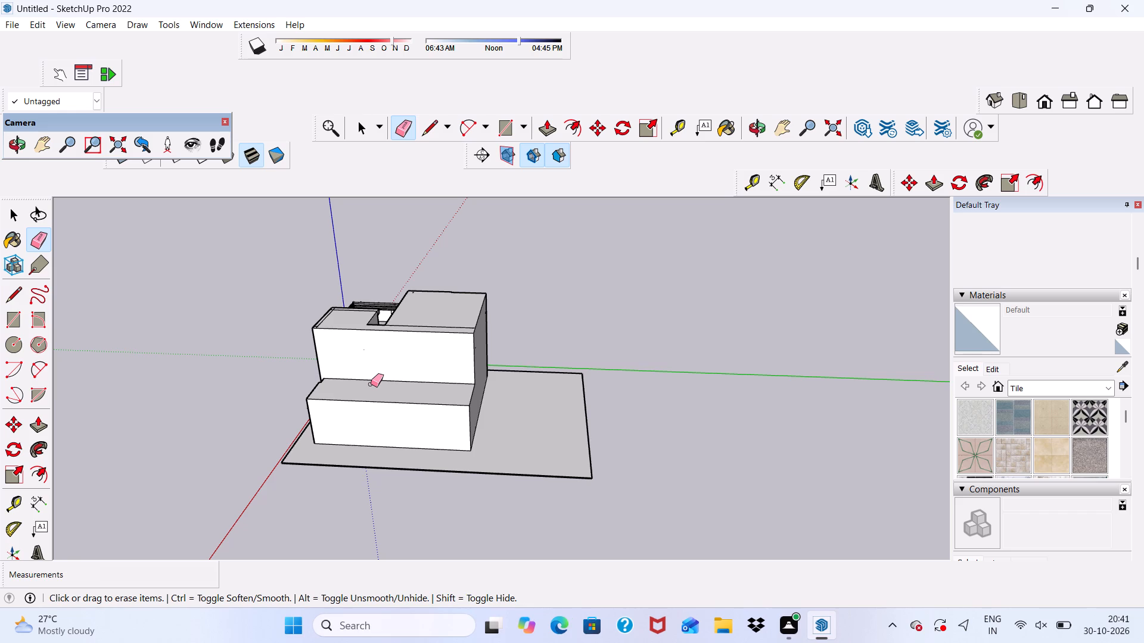
scroll(373, 395, "down", 1)
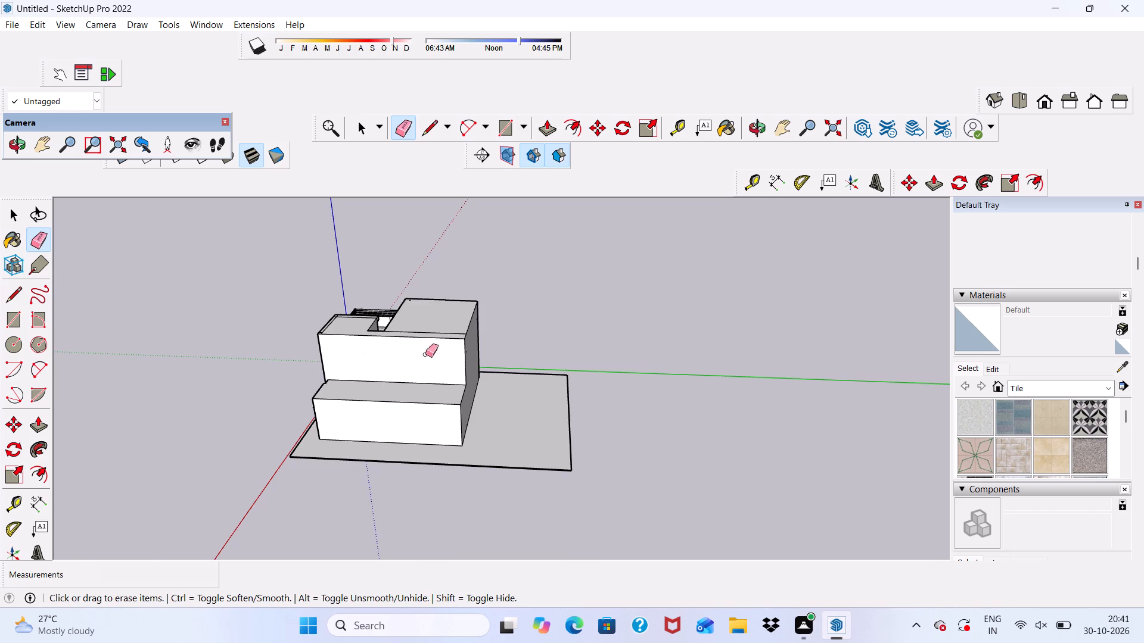
scroll(460, 335, "up", 9)
left_click_drag(459, 331, 457, 341)
scroll(456, 341, "down", 1)
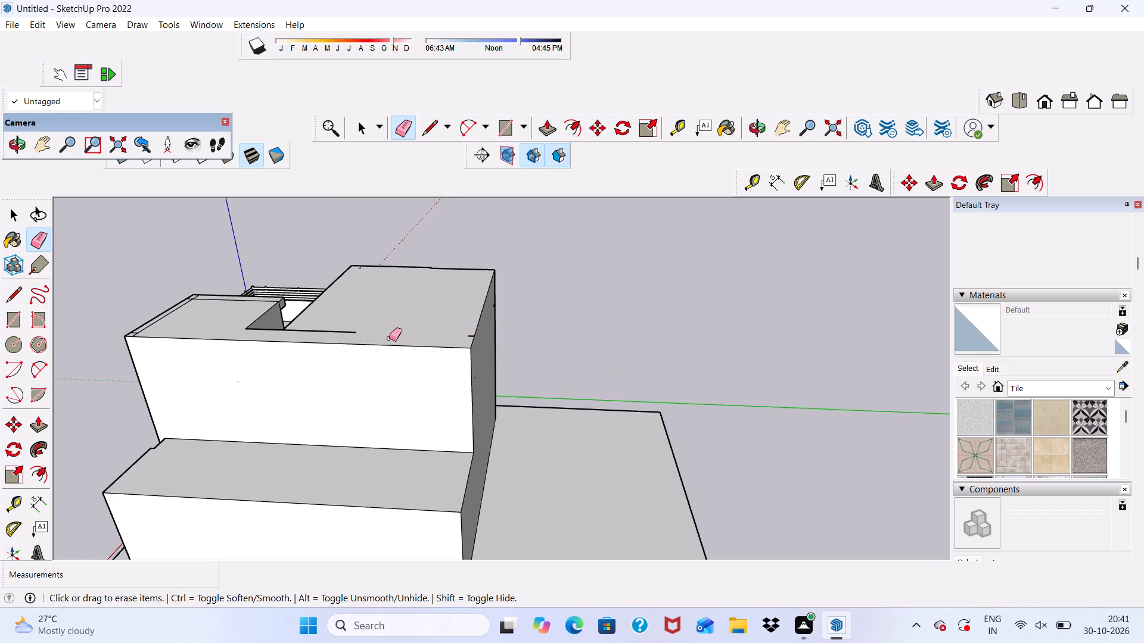
Erase the remaining fragments of the roof seam, from the roof recess to the stub at the side edge.
scroll(376, 341, "up", 1)
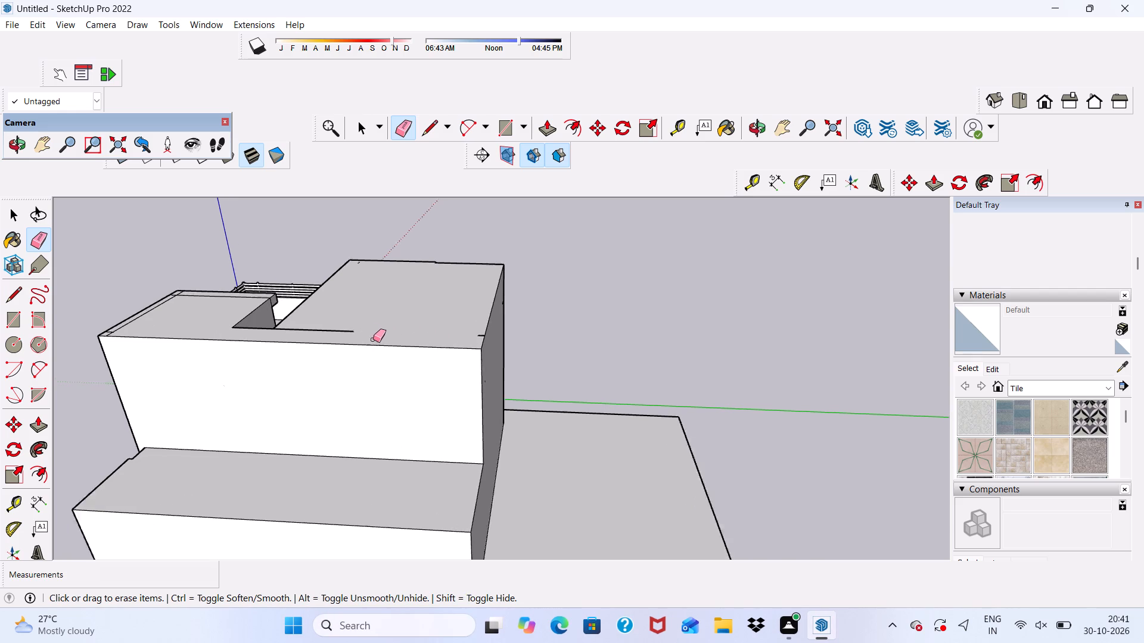
scroll(373, 339, "up", 3)
left_click(347, 329)
left_click_drag(304, 329, 291, 329)
left_click(262, 329)
left_click_drag(355, 329, 358, 338)
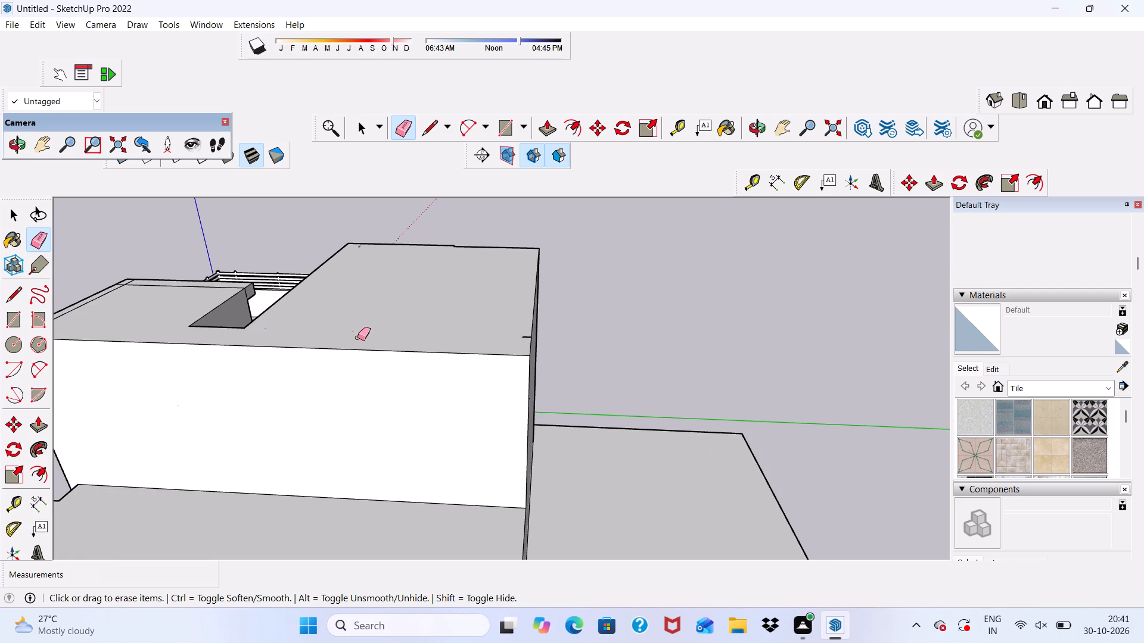
left_click_drag(353, 333, 354, 338)
scroll(351, 329, "down", 4)
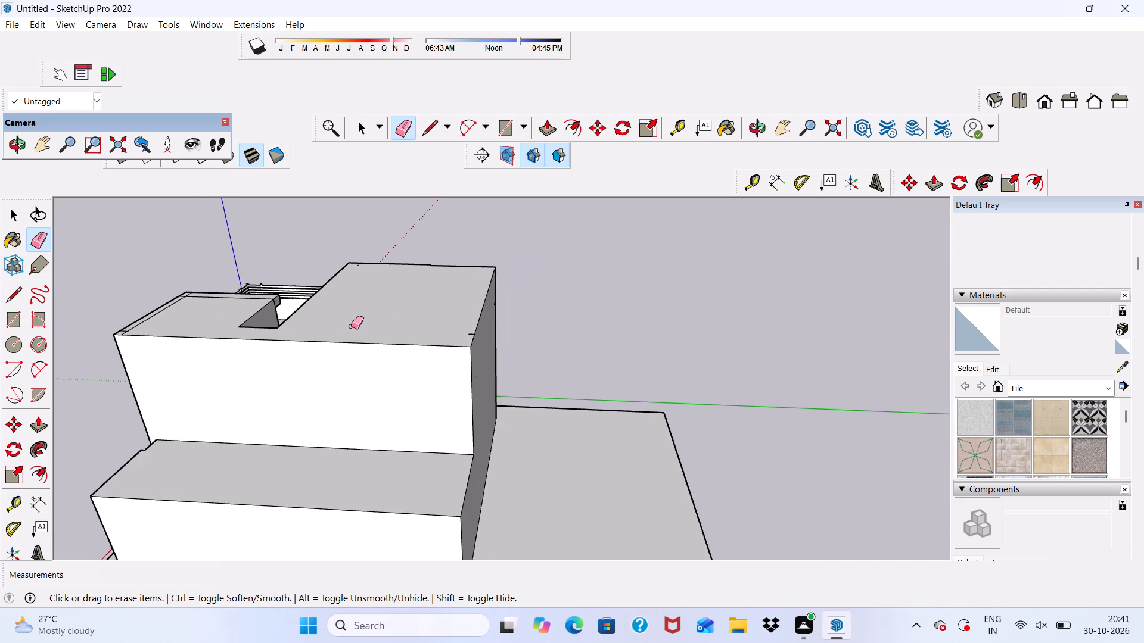
scroll(352, 324, "down", 1)
scroll(436, 310, "up", 3)
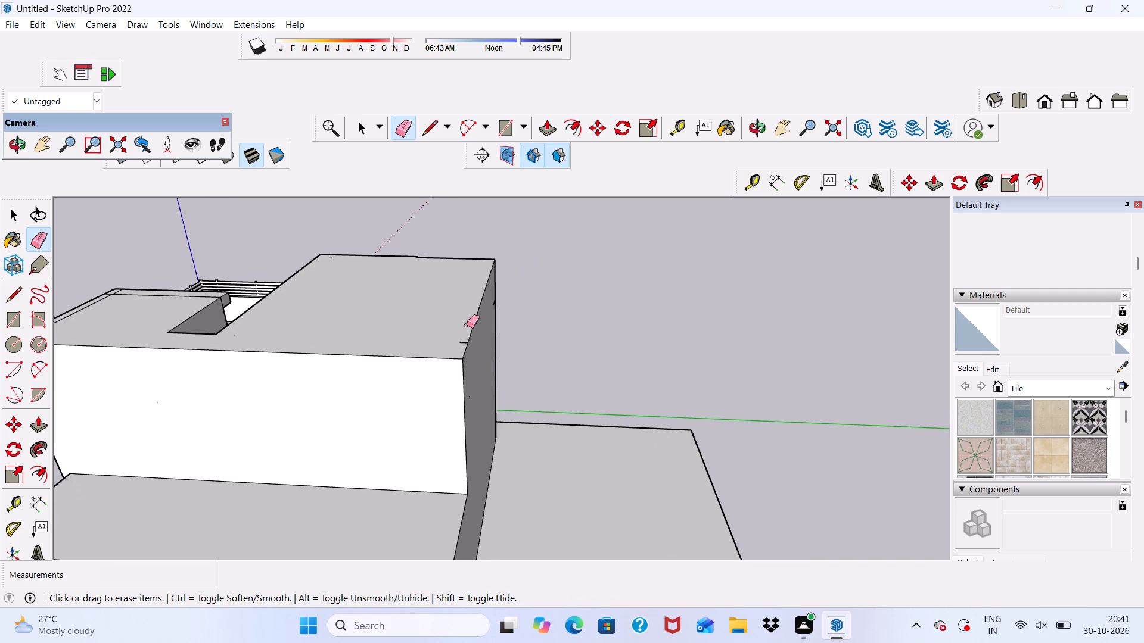
left_click(464, 342)
Erase the short stub line at the front vertical edge of the blank side wall.
scroll(475, 348, "down", 1)
middle_click_drag(492, 359, 365, 347)
scroll(509, 320, "up", 5)
left_click_drag(520, 299, 525, 302)
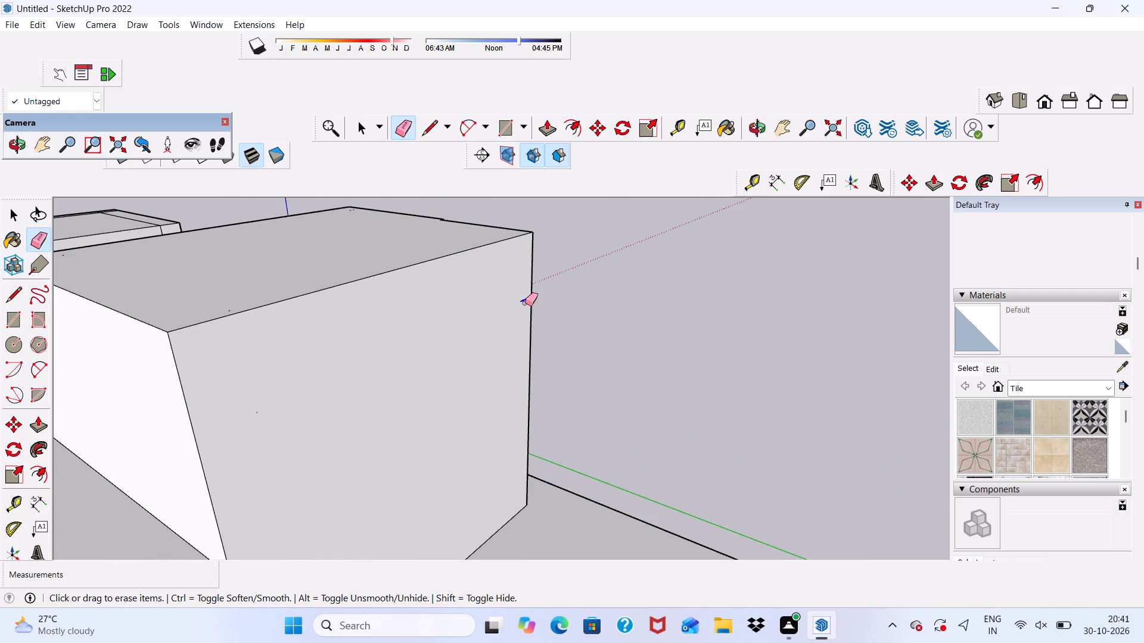
Examine the cleaned side wall and the front facade with its fins, windows and balconies from several angles.
scroll(506, 304, "down", 4)
middle_click_drag(499, 311, 180, 349)
scroll(478, 245, "up", 6)
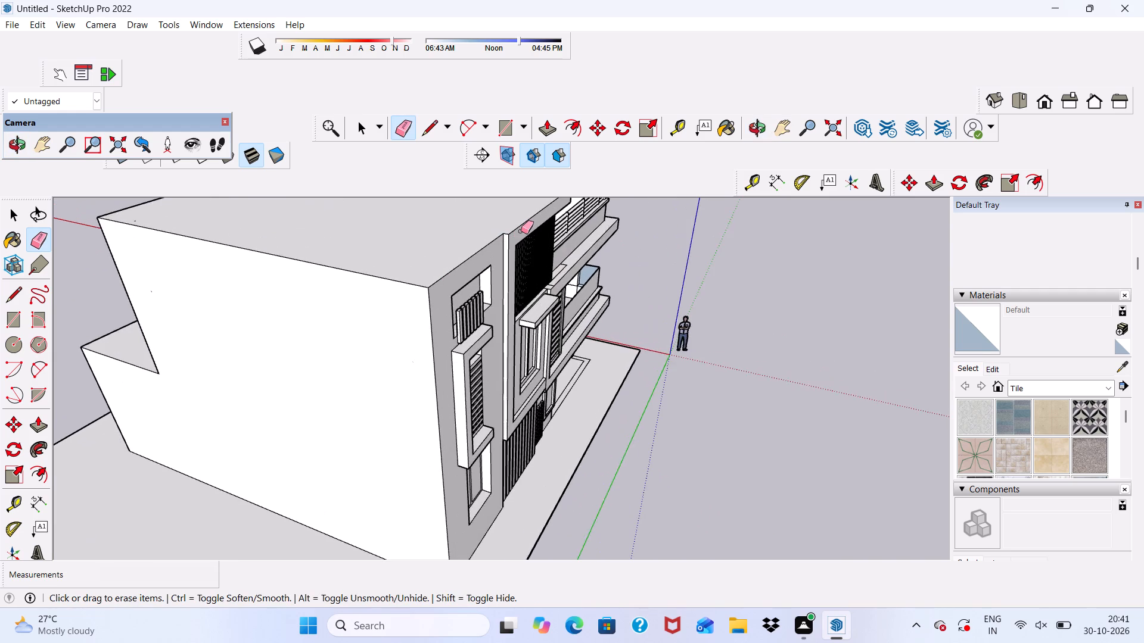
middle_click_drag(521, 231, 309, 275)
scroll(431, 234, "up", 4)
scroll(412, 244, "down", 3)
middle_click_drag(381, 274, 439, 200)
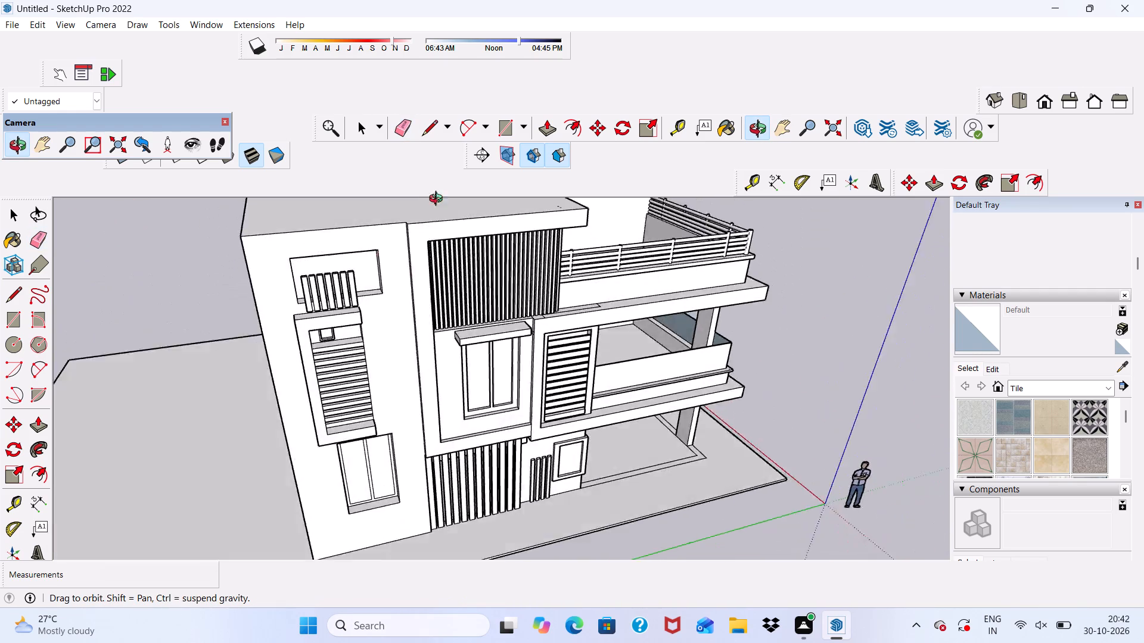
middle_click_drag(439, 200, 457, 279)
middle_click_drag(387, 306, 508, 221)
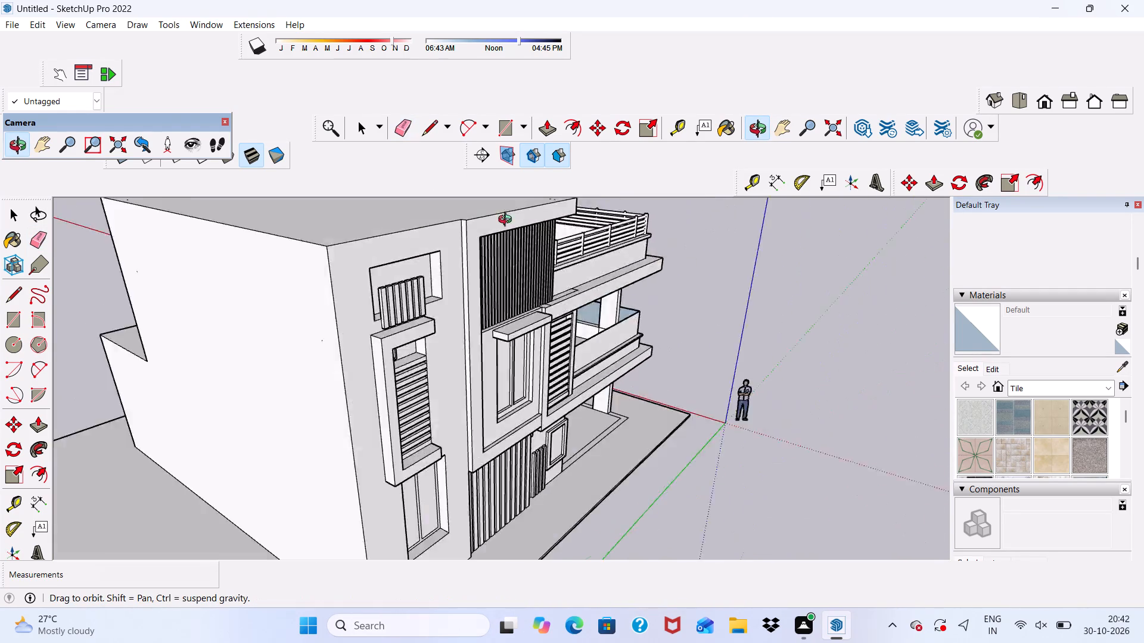
middle_click_drag(508, 221, 446, 248)
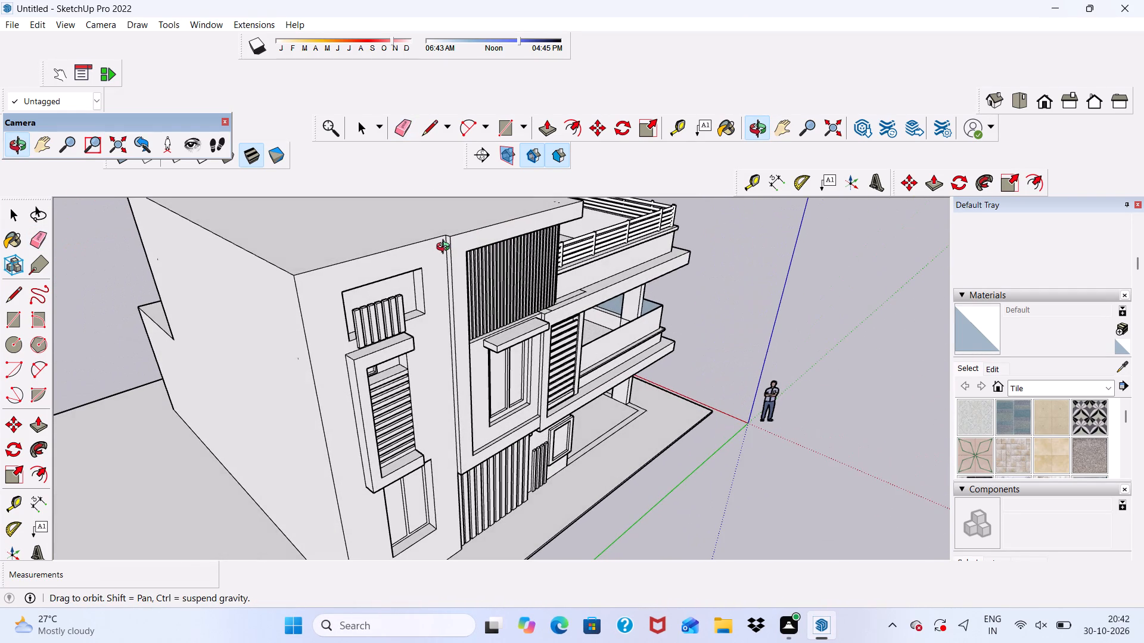
middle_click_drag(446, 248, 342, 263)
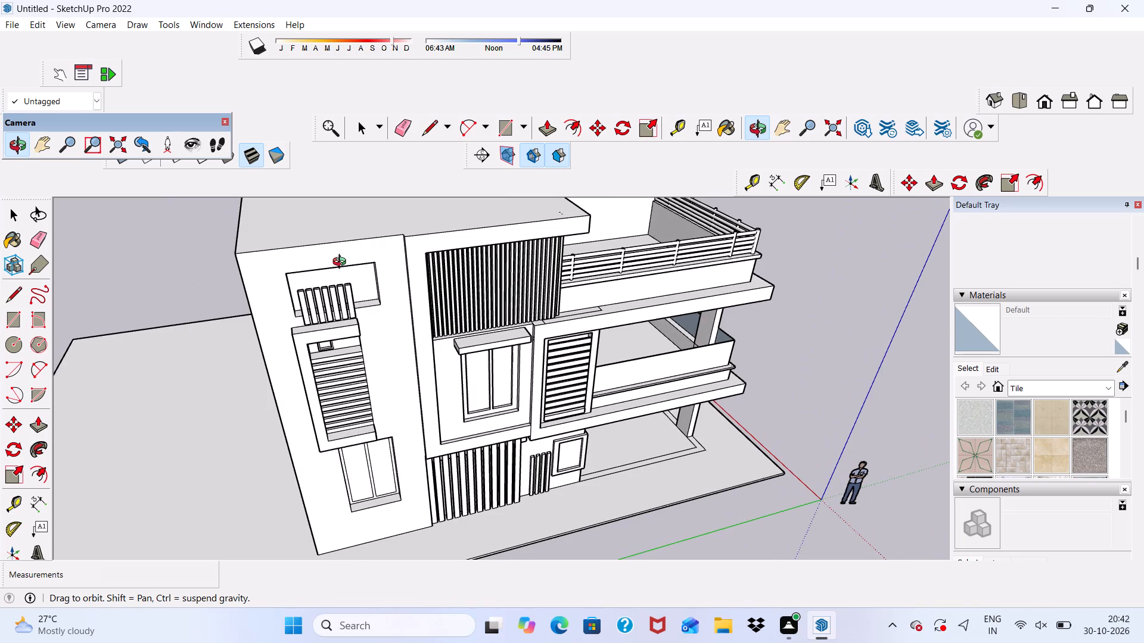
middle_click_drag(342, 263, 287, 290)
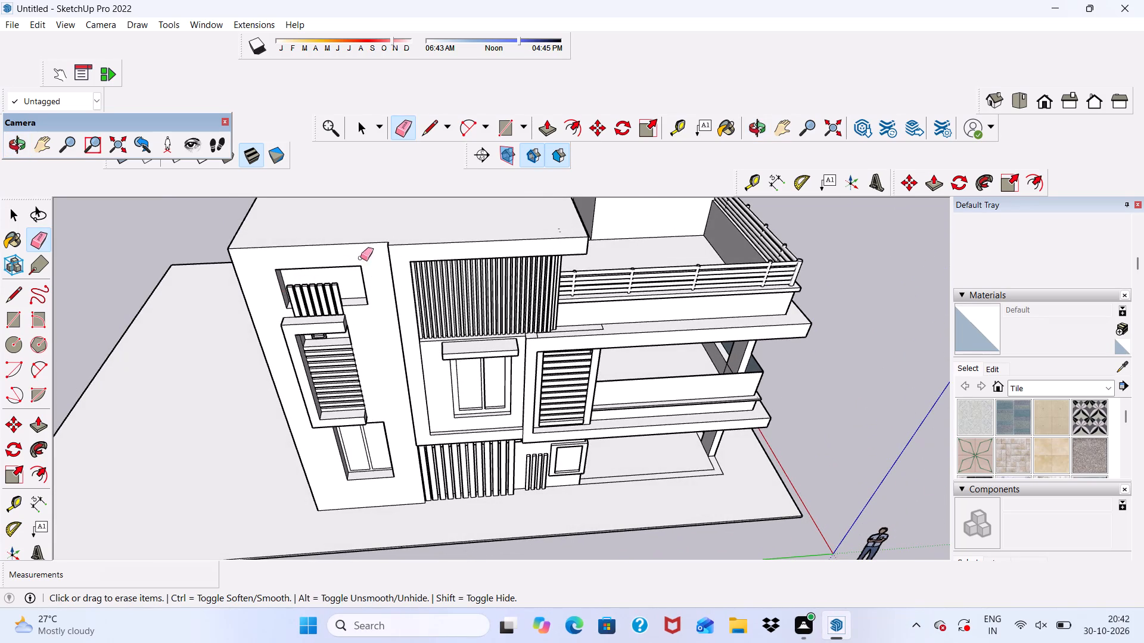
Try to erase the stray line at the outer corner of the front roof slab, beside the terrace railing.
scroll(463, 241, "up", 2)
scroll(604, 216, "down", 2)
scroll(577, 231, "up", 4)
left_click_drag(582, 221, 589, 229)
left_click_drag(585, 219, 589, 228)
Examine the front balconies, porch column and overall massing of the house from the corner by the human figure.
scroll(559, 209, "down", 6)
middle_click_drag(549, 309, 549, 293)
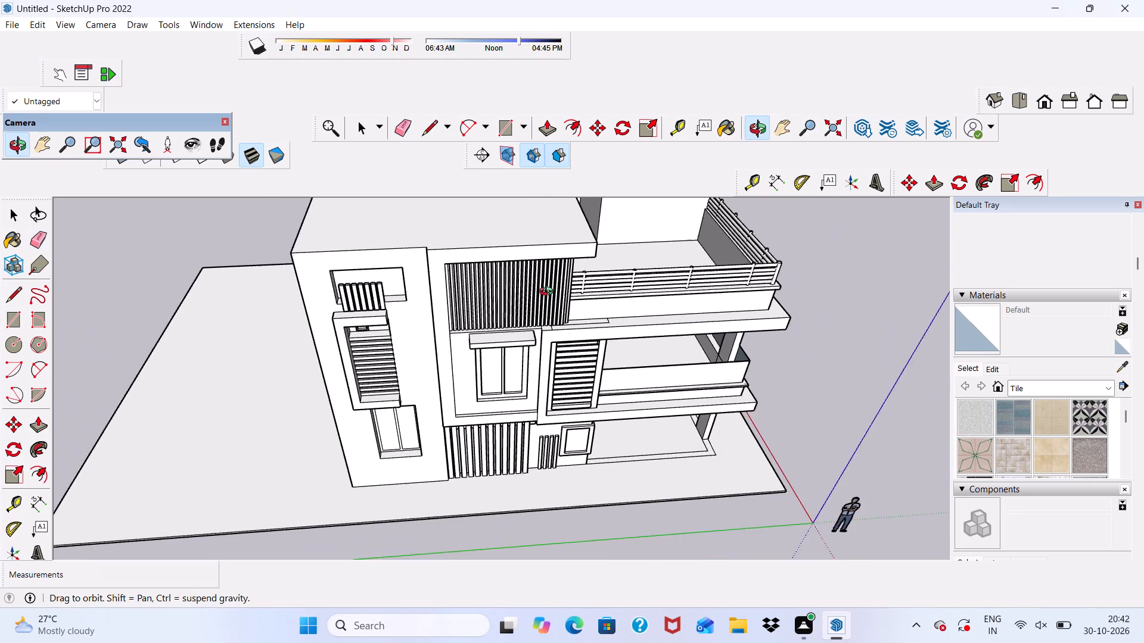
middle_click_drag(549, 293, 362, 152)
scroll(360, 154, "up", 1)
scroll(477, 249, "down", 3)
middle_click_drag(601, 432, 414, 441)
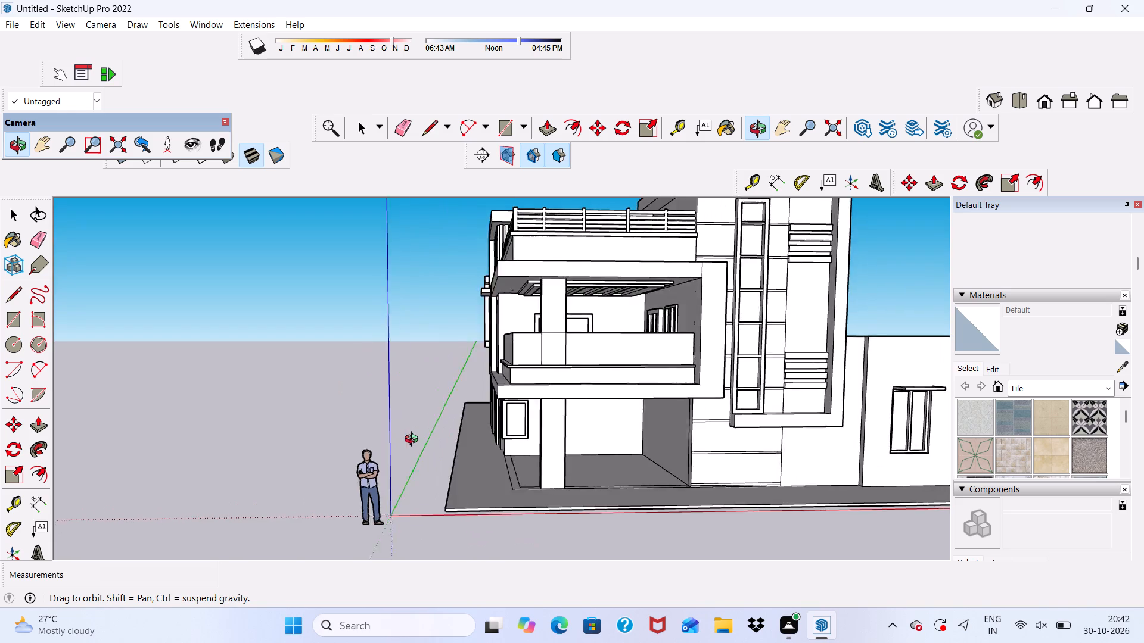
middle_click_drag(414, 441, 536, 460)
scroll(633, 386, "up", 1)
scroll(596, 315, "down", 7)
middle_click_drag(550, 352, 595, 347)
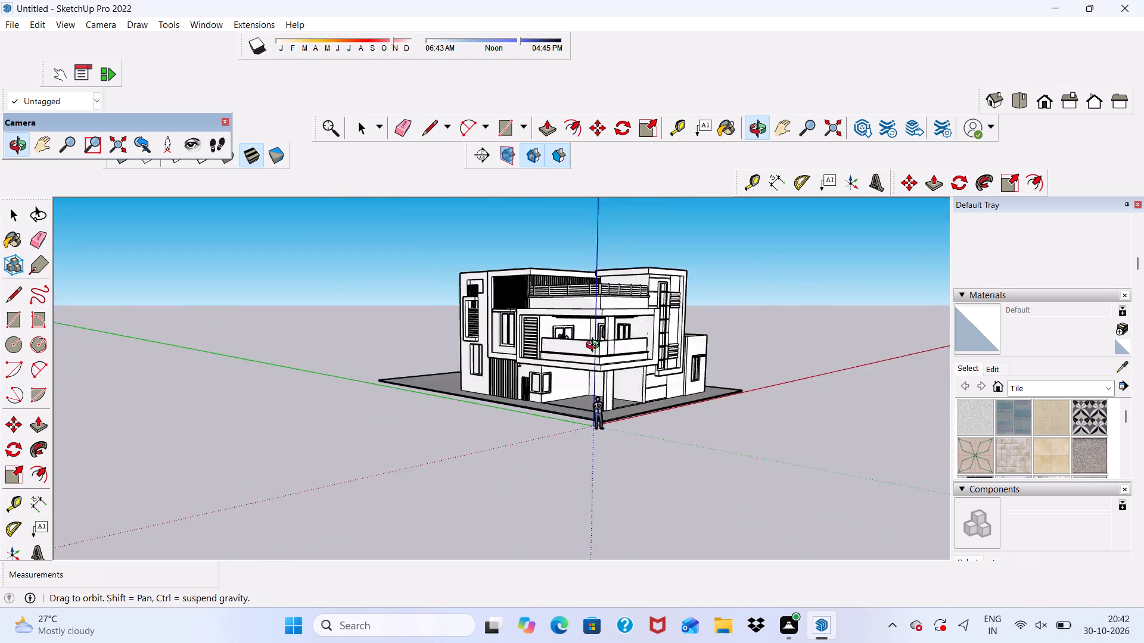
middle_click_drag(595, 347, 626, 370)
scroll(626, 370, "up", 11)
key("space")
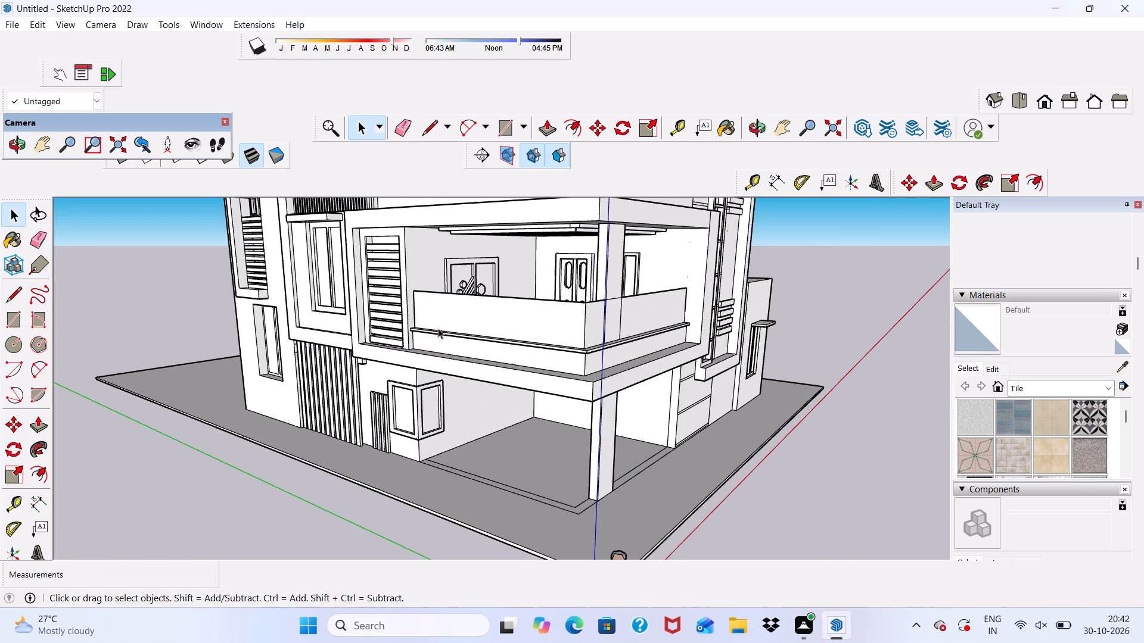
scroll(457, 367, "down", 4)
middle_click_drag(458, 367, 446, 373)
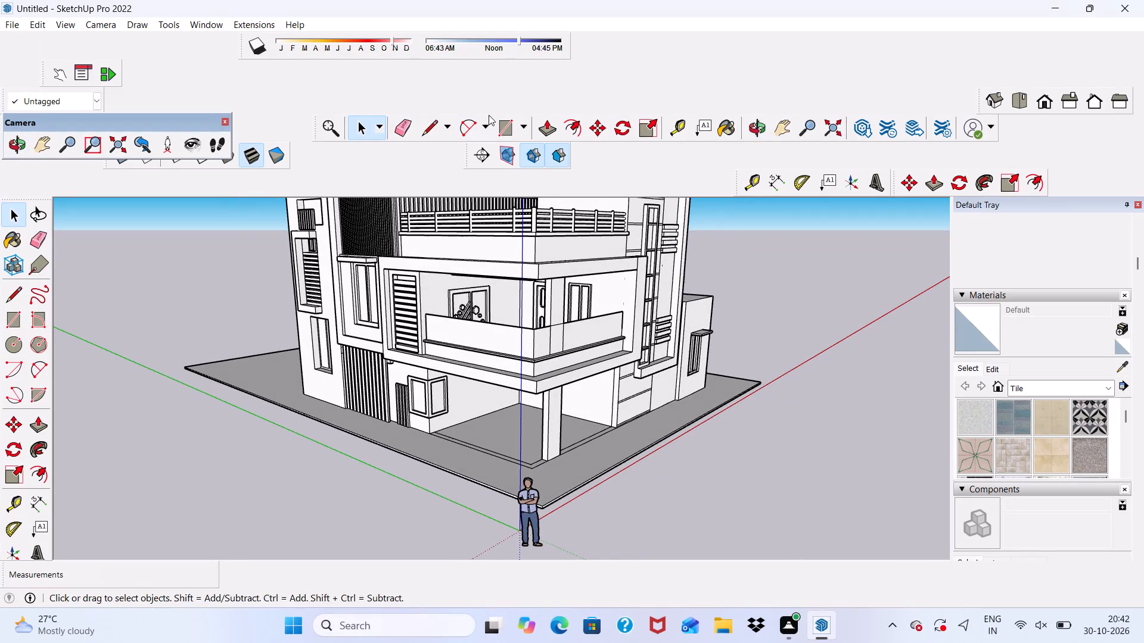
left_click(501, 132)
scroll(421, 357, "down", 4)
middle_click_drag(419, 395, 400, 347)
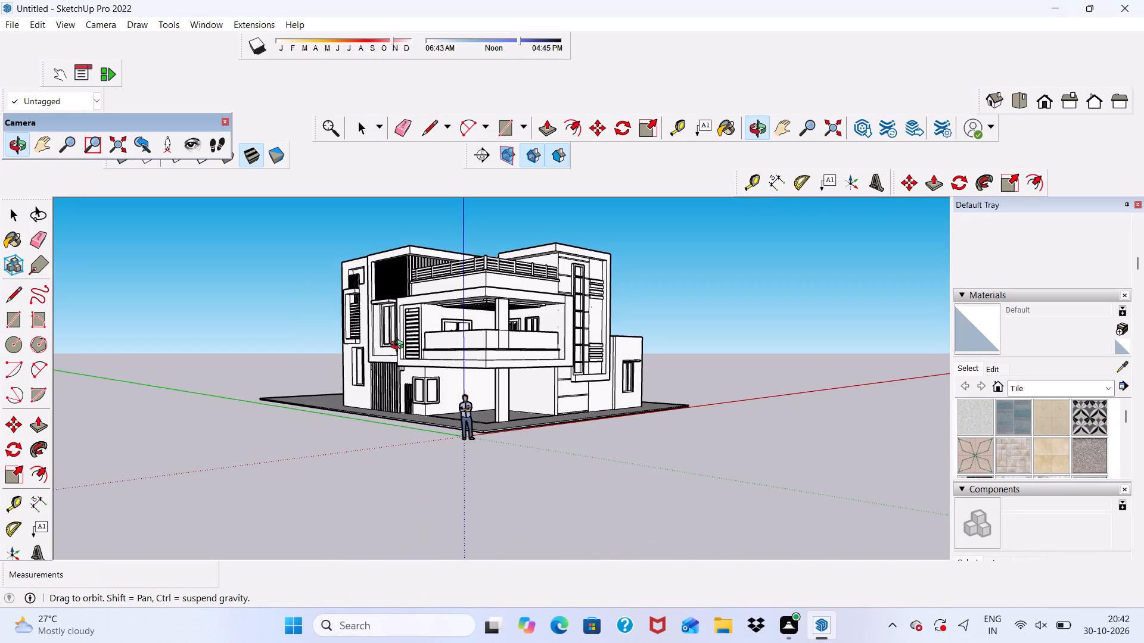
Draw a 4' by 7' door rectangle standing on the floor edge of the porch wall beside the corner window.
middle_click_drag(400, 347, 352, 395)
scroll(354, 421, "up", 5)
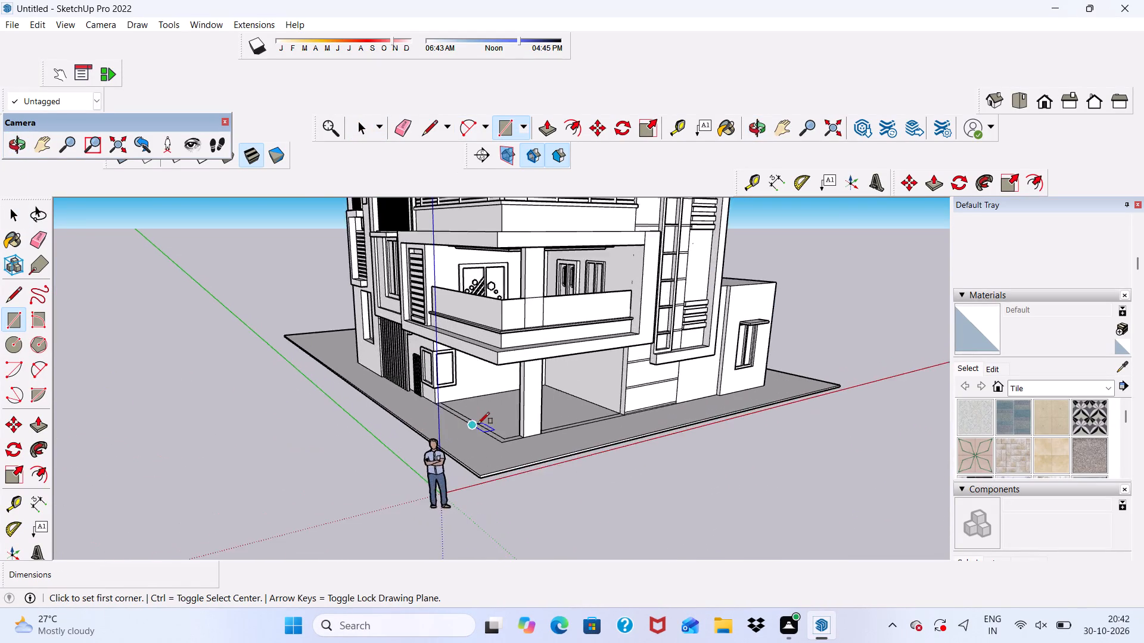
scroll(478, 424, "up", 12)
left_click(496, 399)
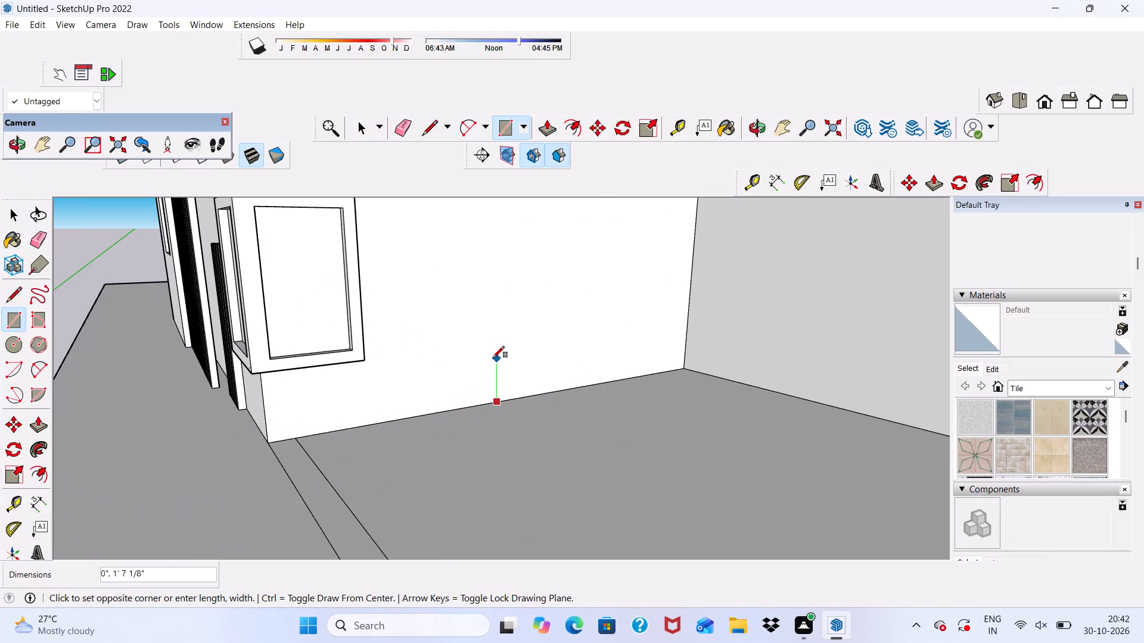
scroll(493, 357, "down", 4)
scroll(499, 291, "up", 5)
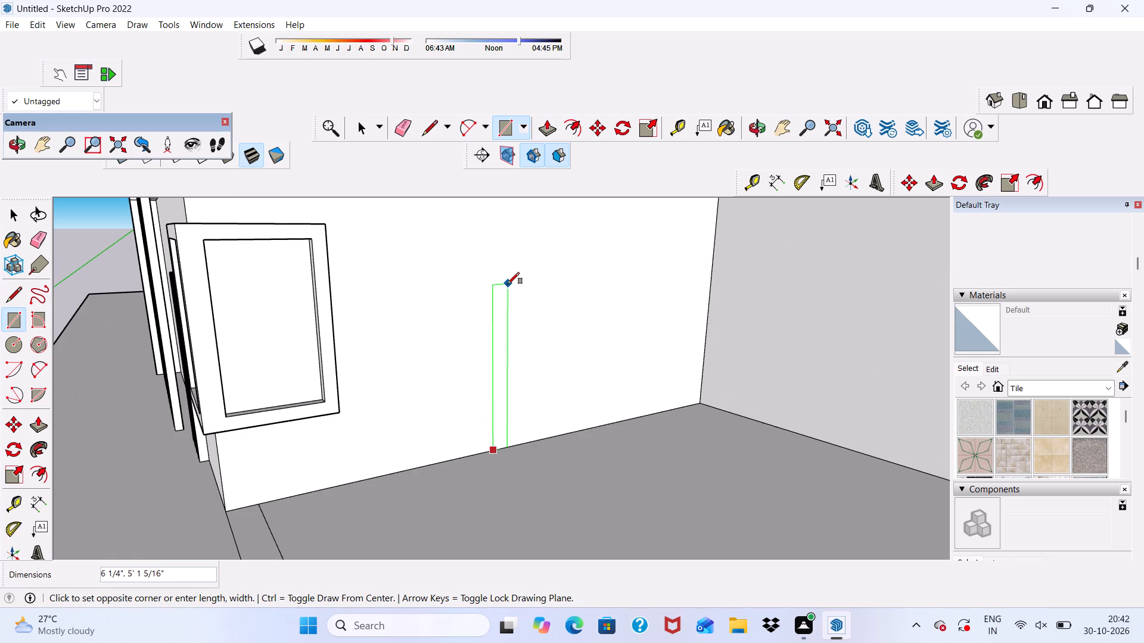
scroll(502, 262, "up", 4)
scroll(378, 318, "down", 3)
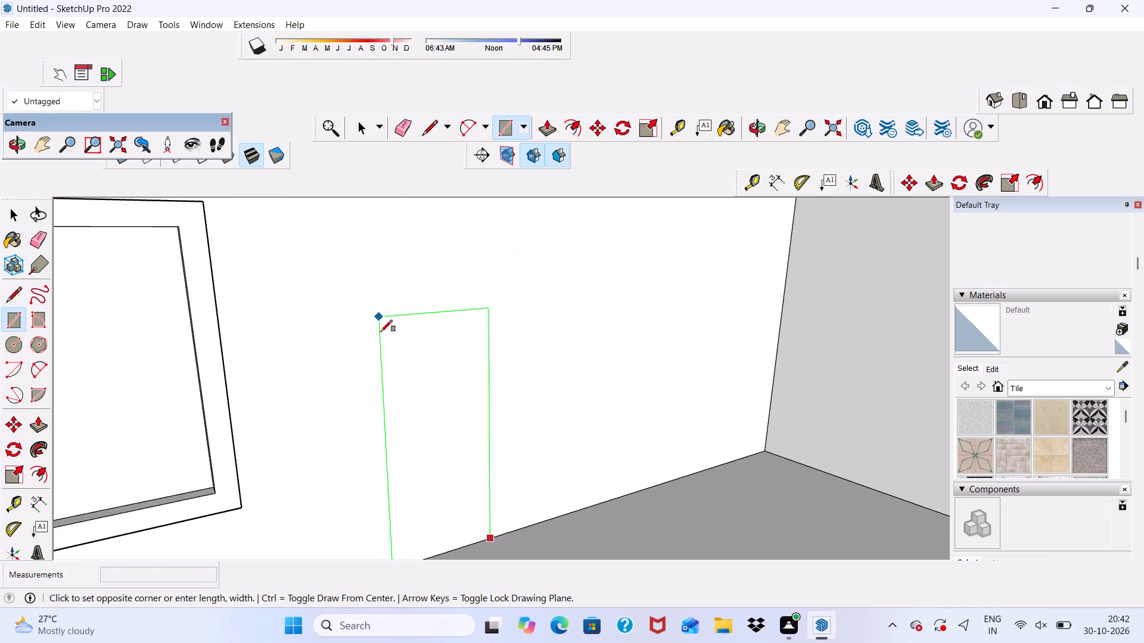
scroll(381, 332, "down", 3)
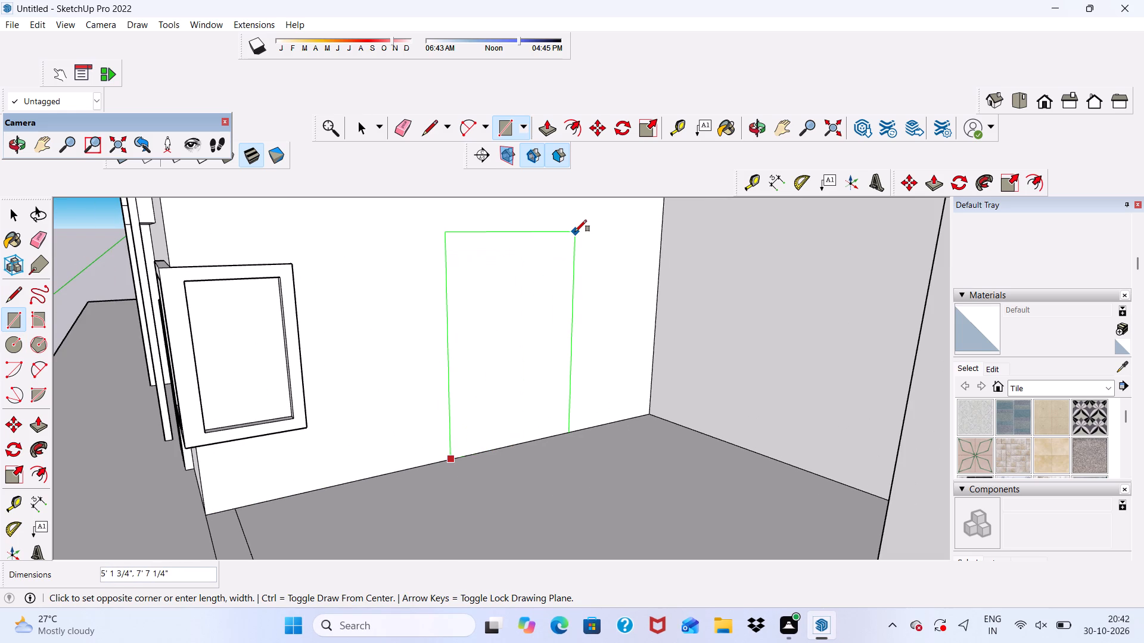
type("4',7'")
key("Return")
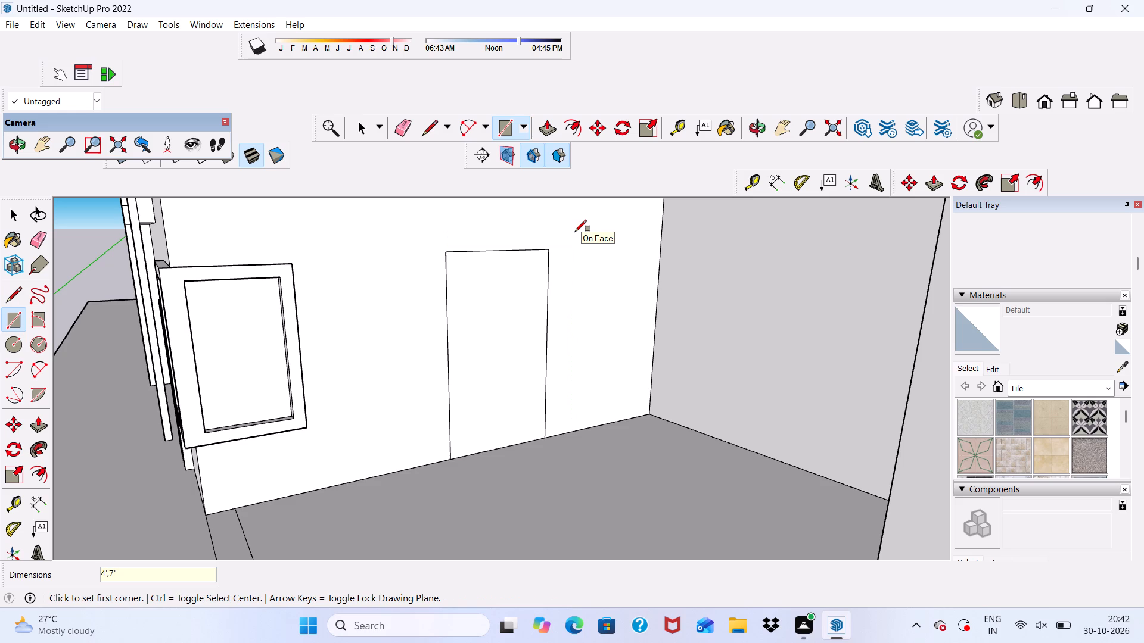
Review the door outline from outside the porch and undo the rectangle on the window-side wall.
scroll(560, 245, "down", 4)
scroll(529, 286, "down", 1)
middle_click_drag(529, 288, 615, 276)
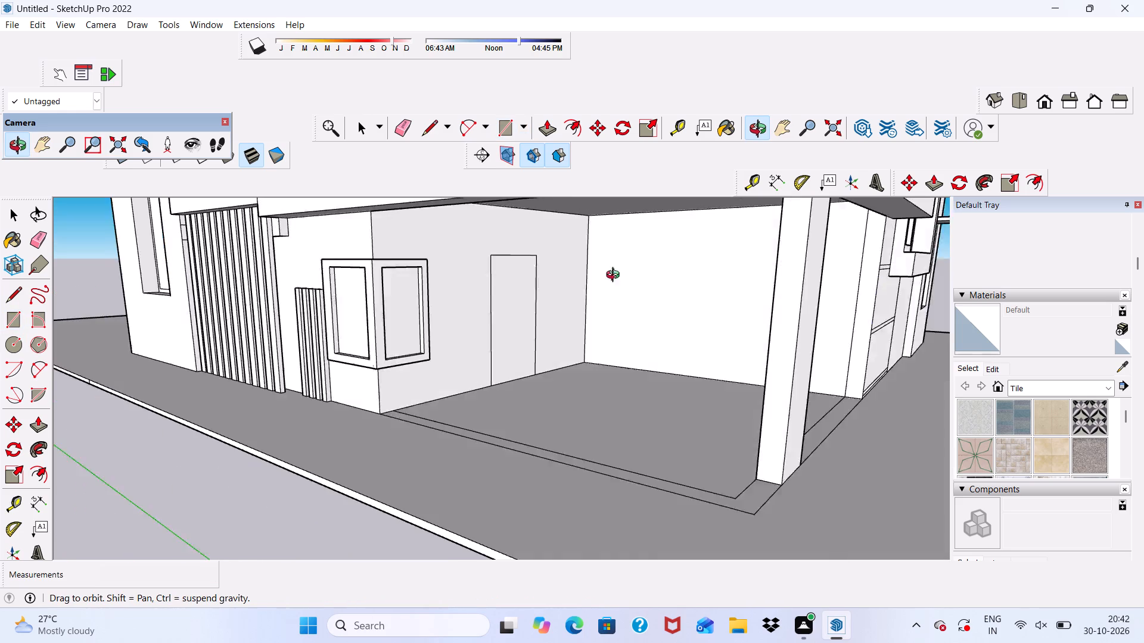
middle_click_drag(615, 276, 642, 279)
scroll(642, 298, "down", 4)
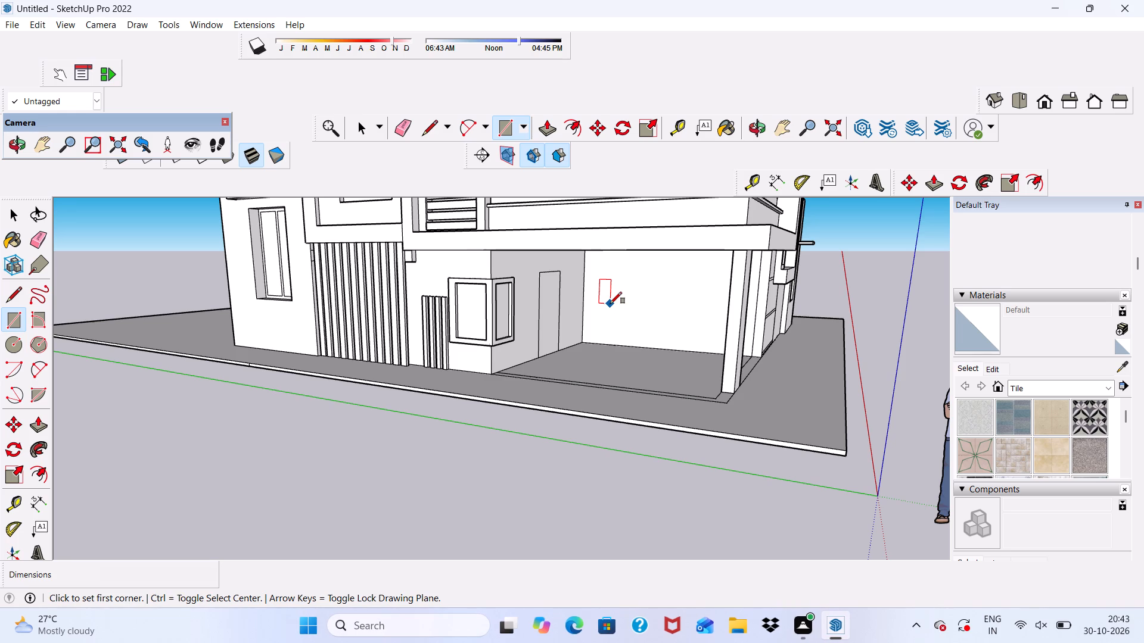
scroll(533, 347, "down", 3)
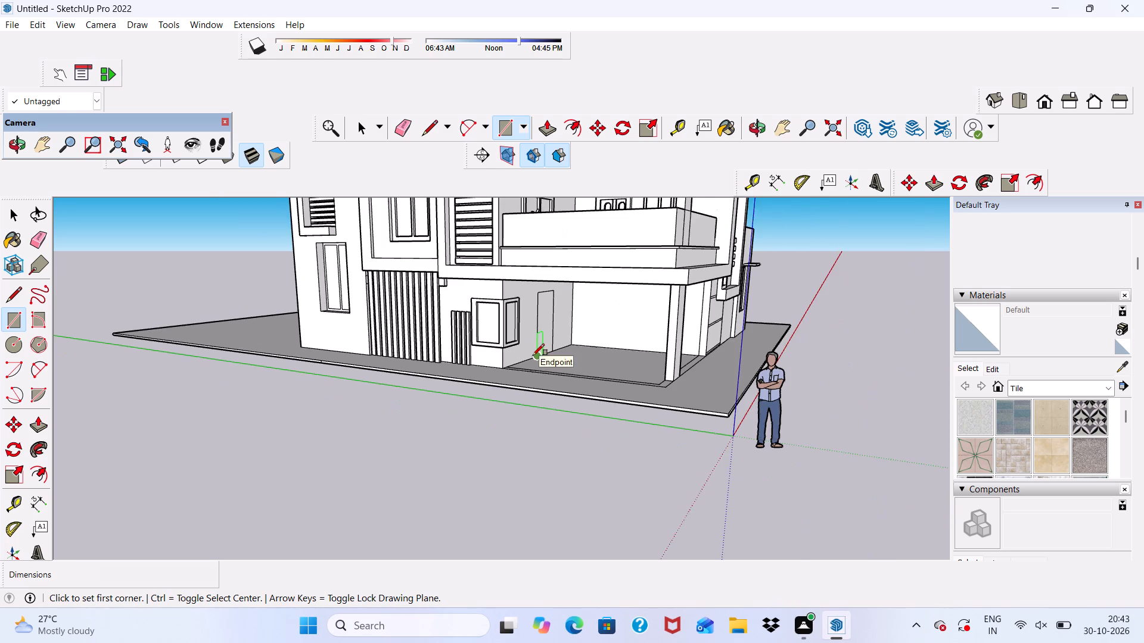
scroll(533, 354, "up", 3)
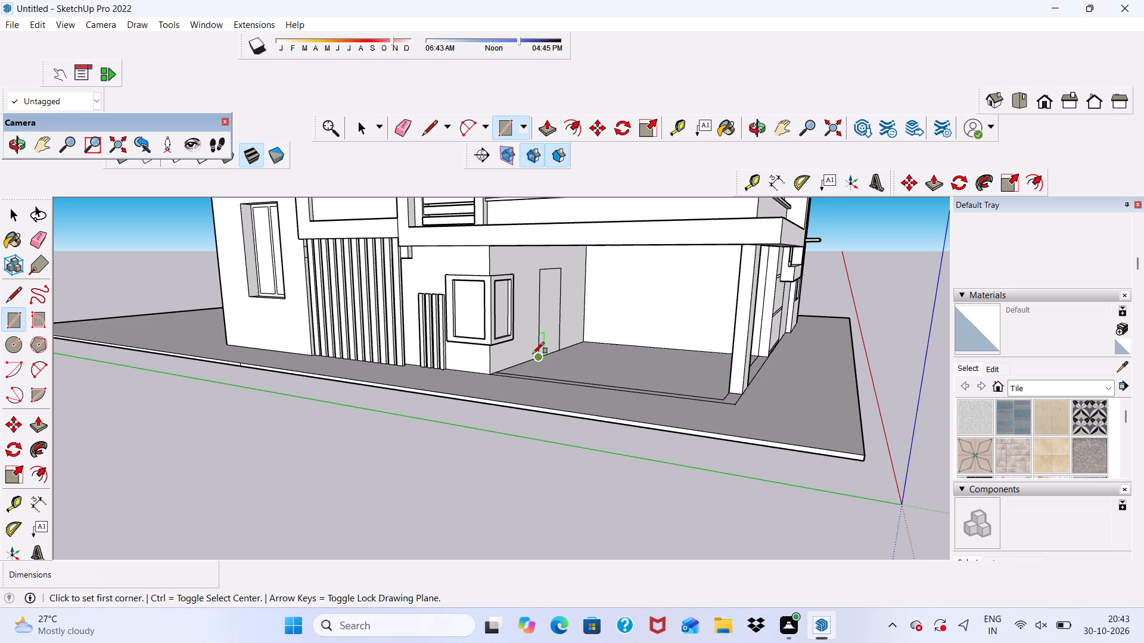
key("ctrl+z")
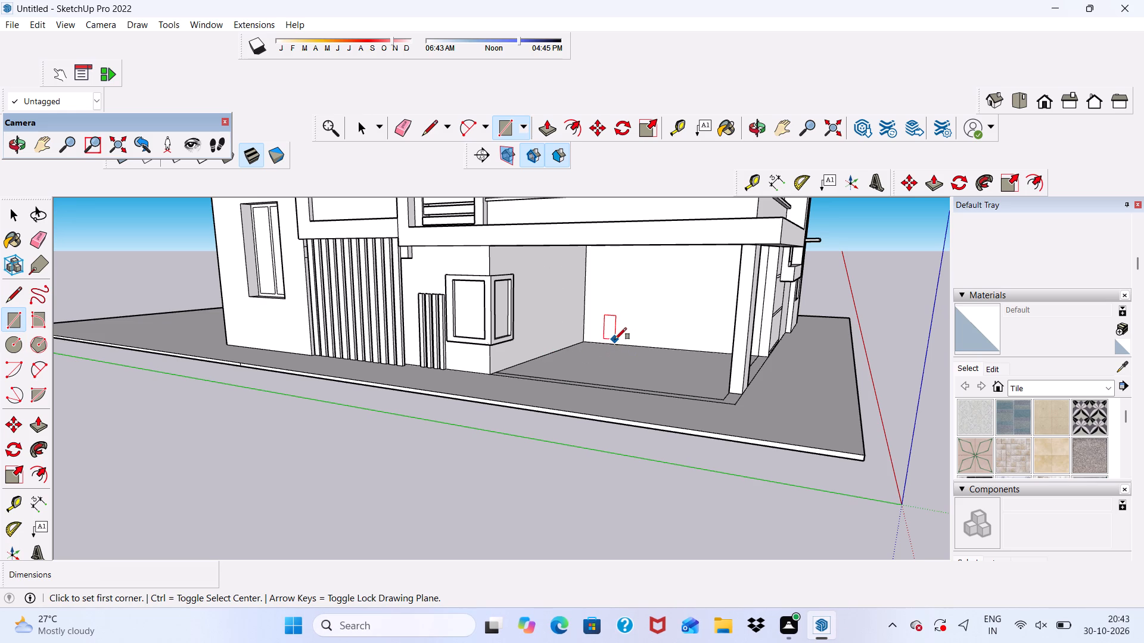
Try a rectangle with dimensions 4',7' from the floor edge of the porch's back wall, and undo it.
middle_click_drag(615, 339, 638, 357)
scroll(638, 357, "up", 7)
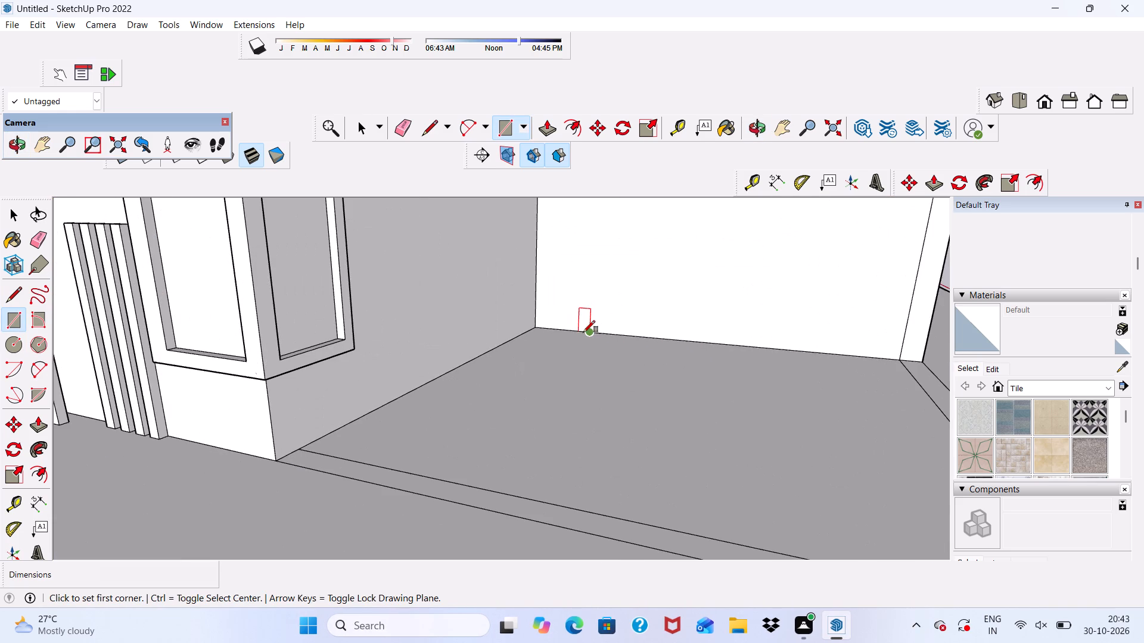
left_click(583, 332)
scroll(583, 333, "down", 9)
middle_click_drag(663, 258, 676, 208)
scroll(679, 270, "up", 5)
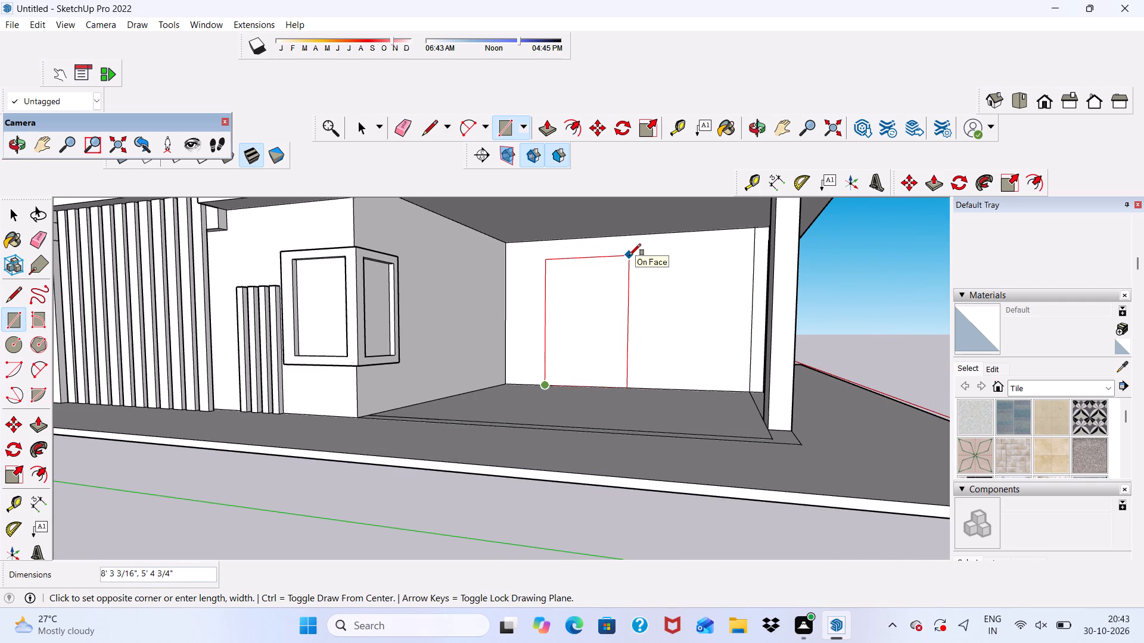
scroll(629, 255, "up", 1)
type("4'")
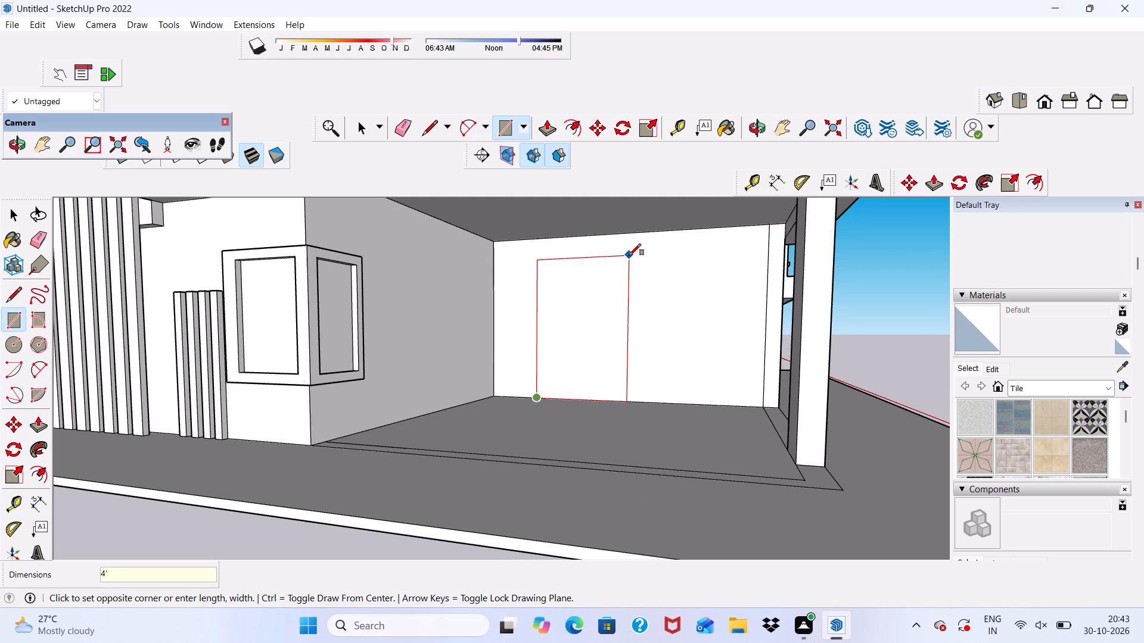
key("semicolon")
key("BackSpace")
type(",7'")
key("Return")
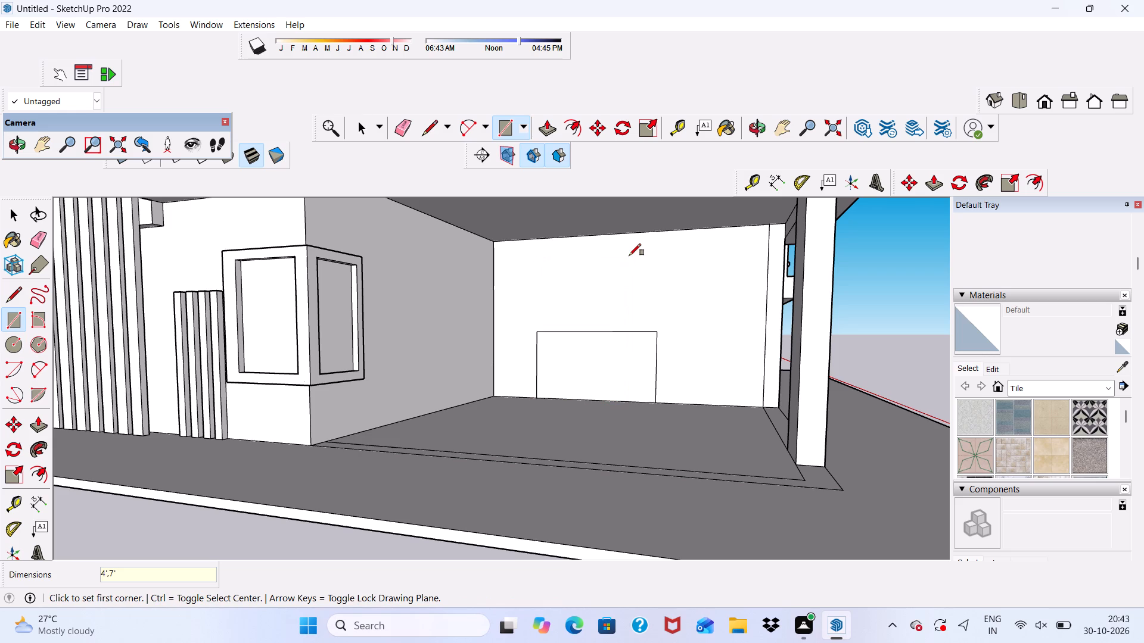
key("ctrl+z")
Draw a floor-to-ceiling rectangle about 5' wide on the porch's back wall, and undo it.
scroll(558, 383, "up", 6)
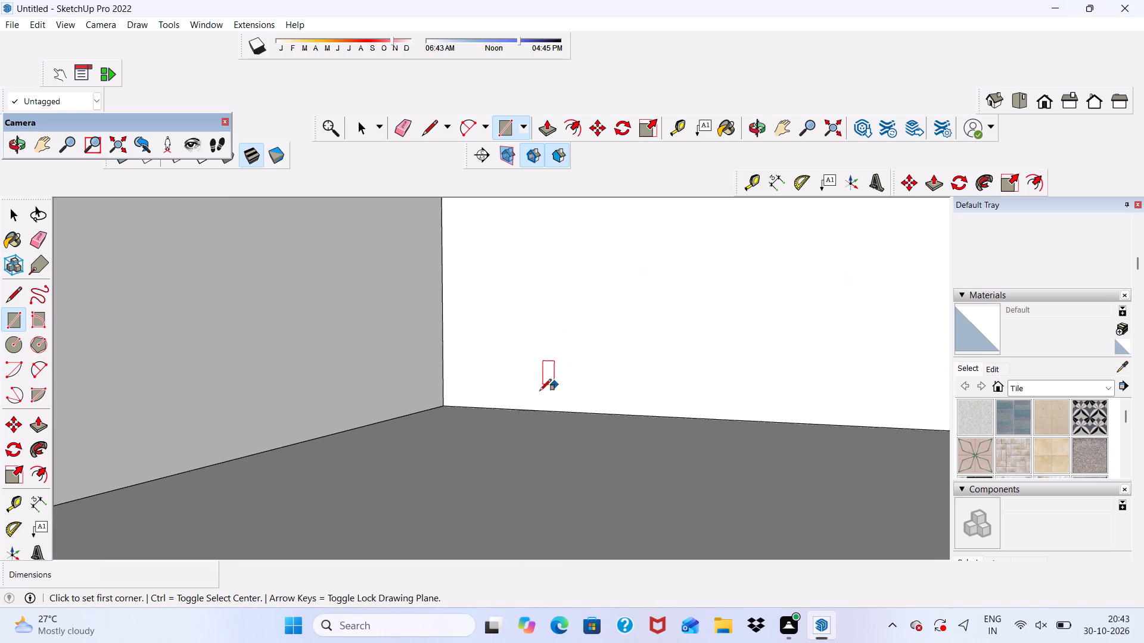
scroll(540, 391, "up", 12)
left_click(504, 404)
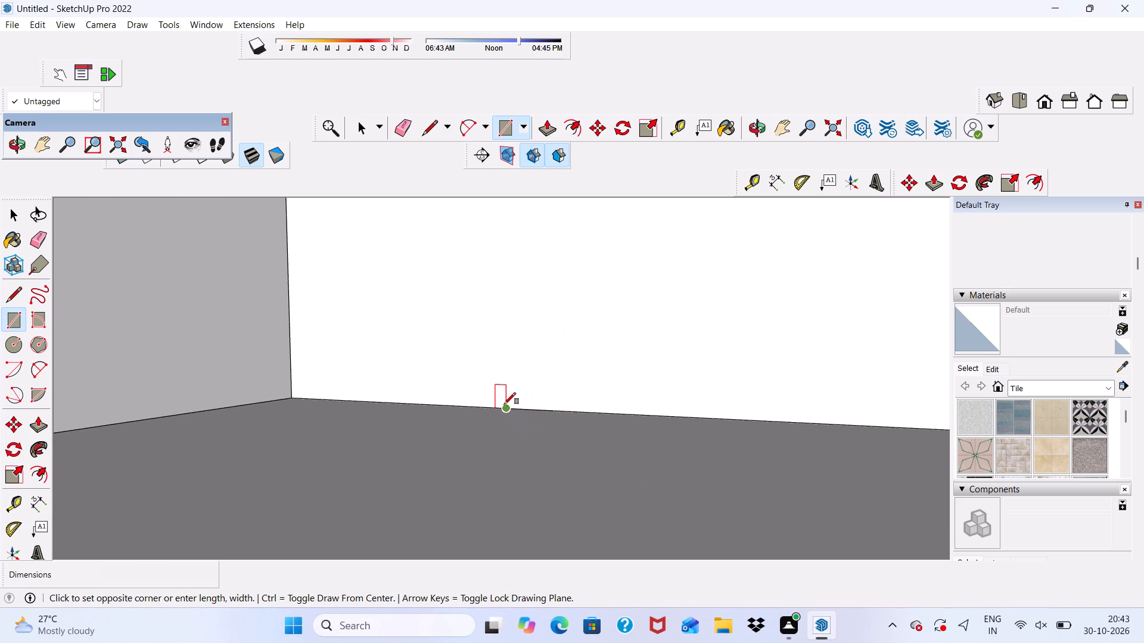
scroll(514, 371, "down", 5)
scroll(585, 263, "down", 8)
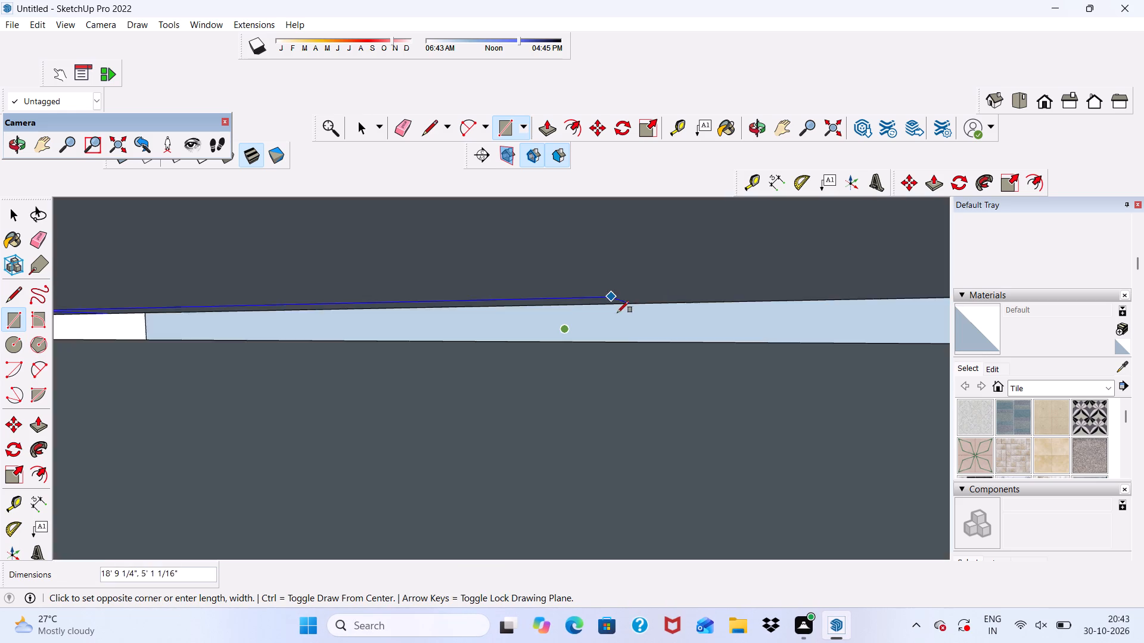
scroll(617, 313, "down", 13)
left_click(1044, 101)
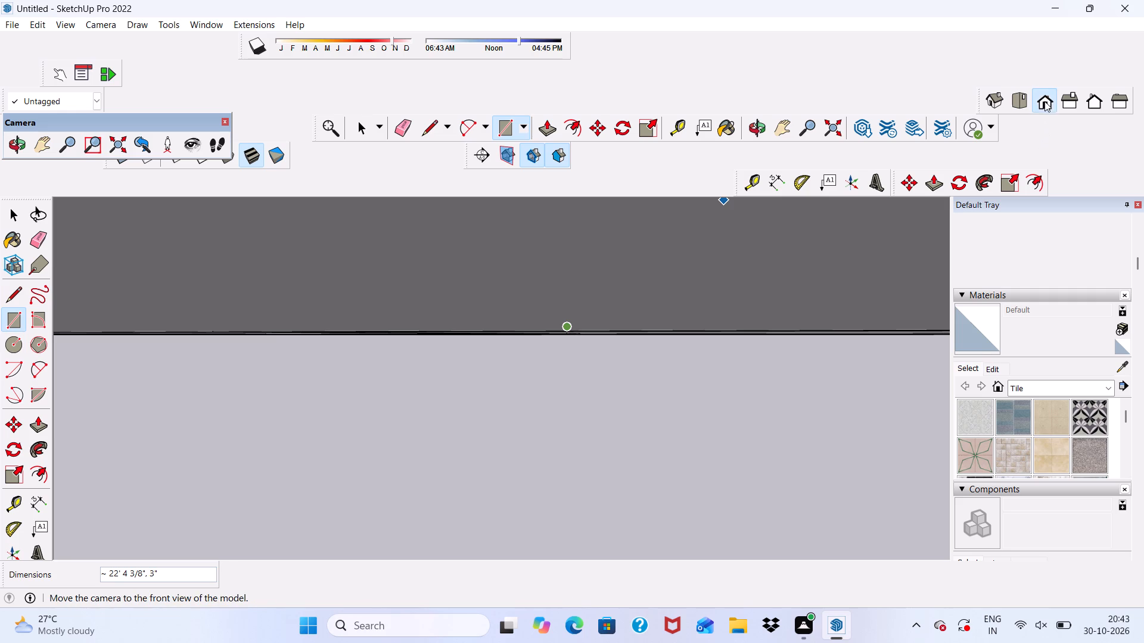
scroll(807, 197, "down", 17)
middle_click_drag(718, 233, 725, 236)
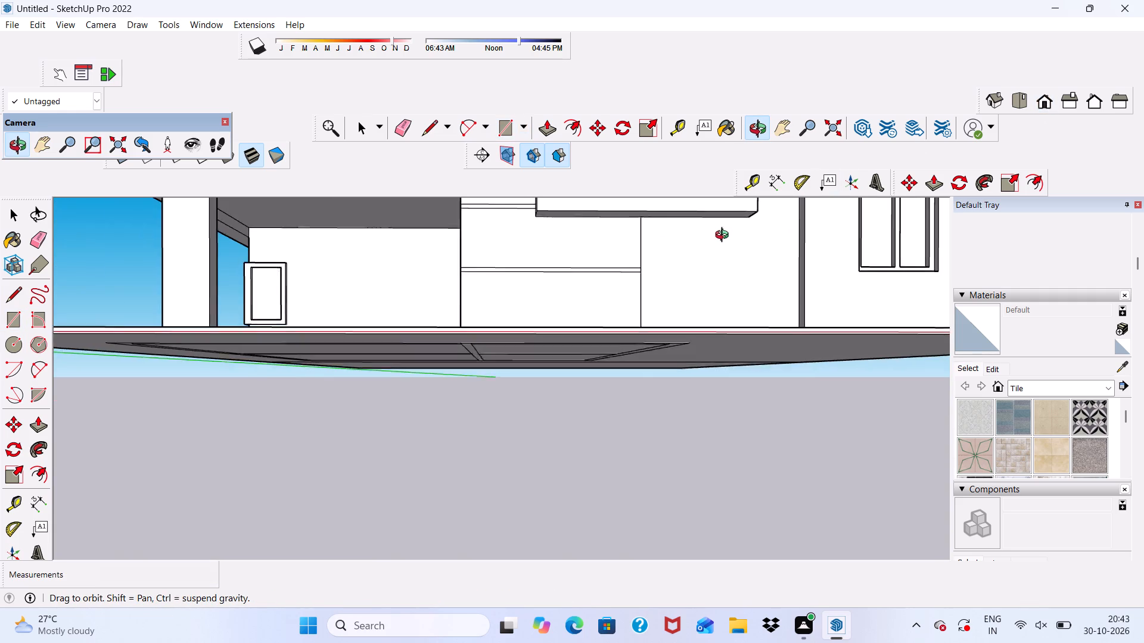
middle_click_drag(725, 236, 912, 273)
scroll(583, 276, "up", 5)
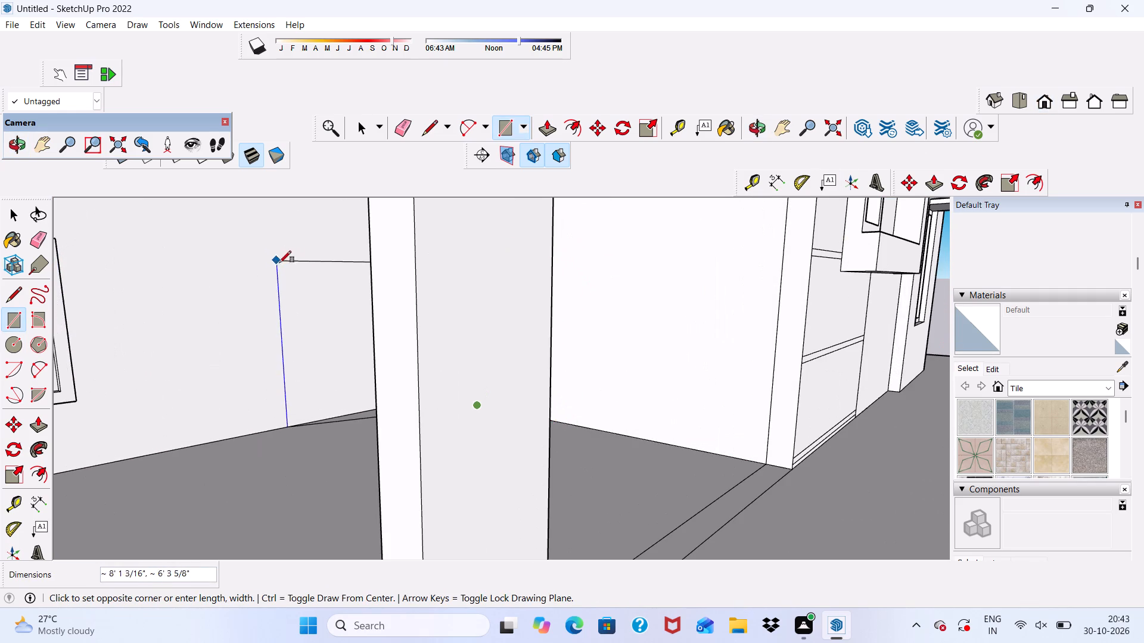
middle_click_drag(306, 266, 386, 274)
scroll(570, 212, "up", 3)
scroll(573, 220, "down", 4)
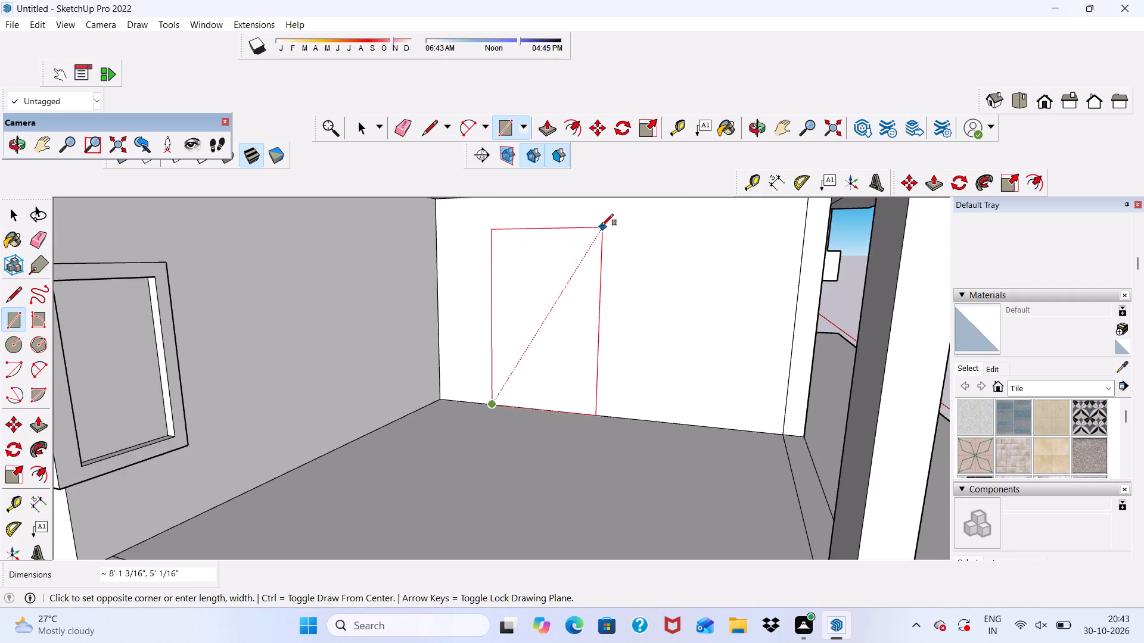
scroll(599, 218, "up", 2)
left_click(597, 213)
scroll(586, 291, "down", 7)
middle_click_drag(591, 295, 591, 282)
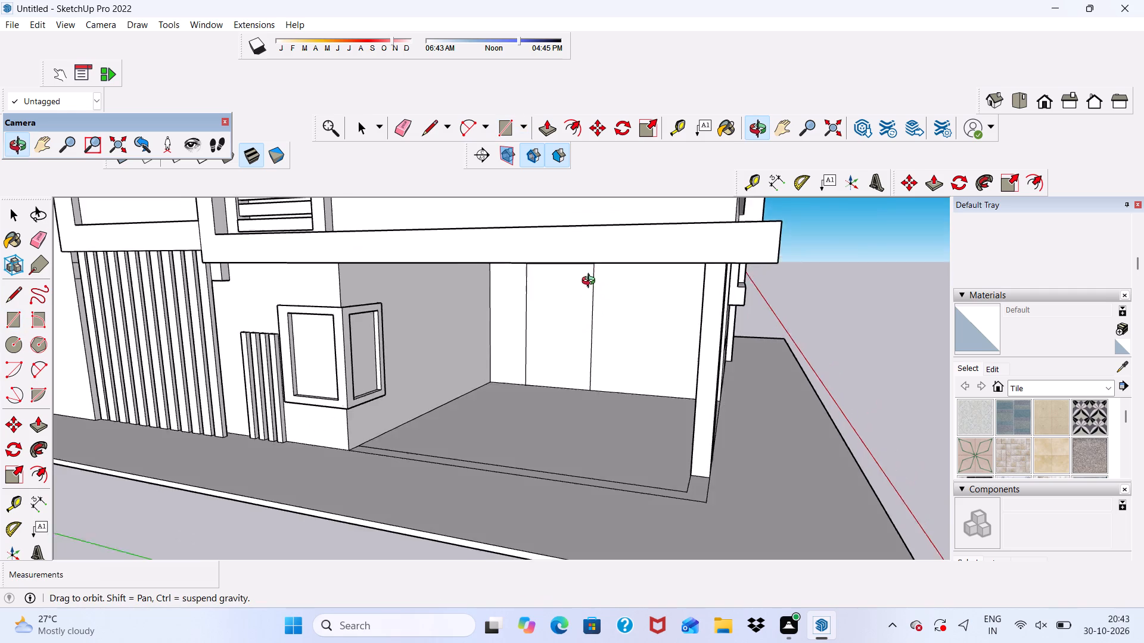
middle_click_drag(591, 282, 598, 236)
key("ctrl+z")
Draw a door rectangle about 3' 11" wide and 7' 9" high from the floor edge of the porch's back wall.
scroll(519, 364, "up", 4)
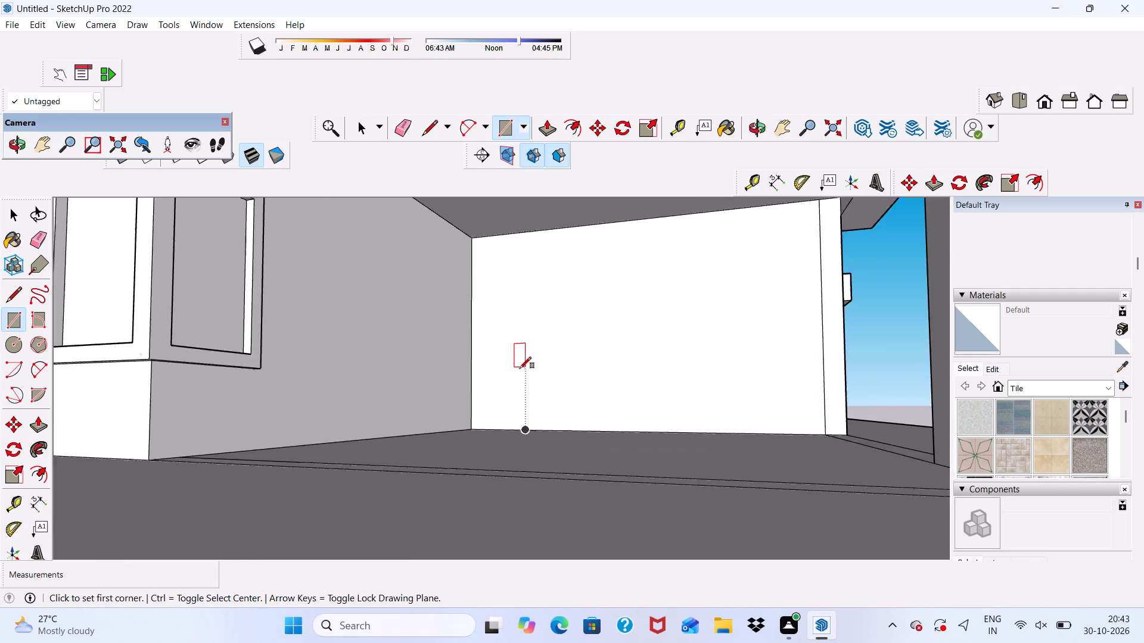
scroll(535, 385, "down", 3)
middle_click_drag(540, 391, 540, 404)
scroll(540, 404, "up", 2)
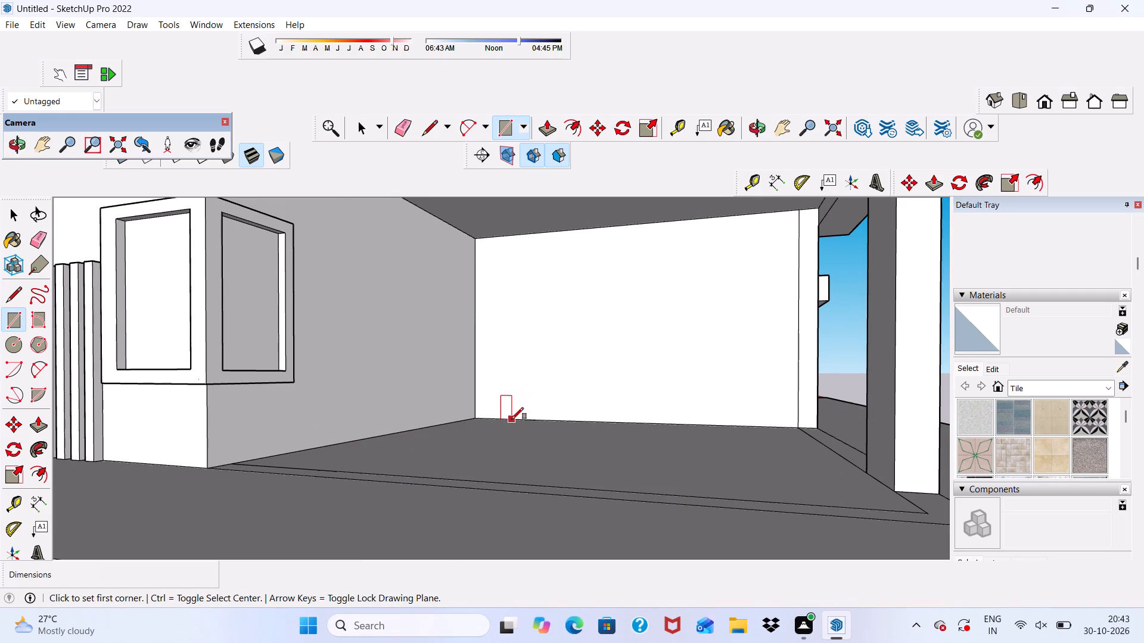
left_click(512, 419)
scroll(539, 321, "down", 3)
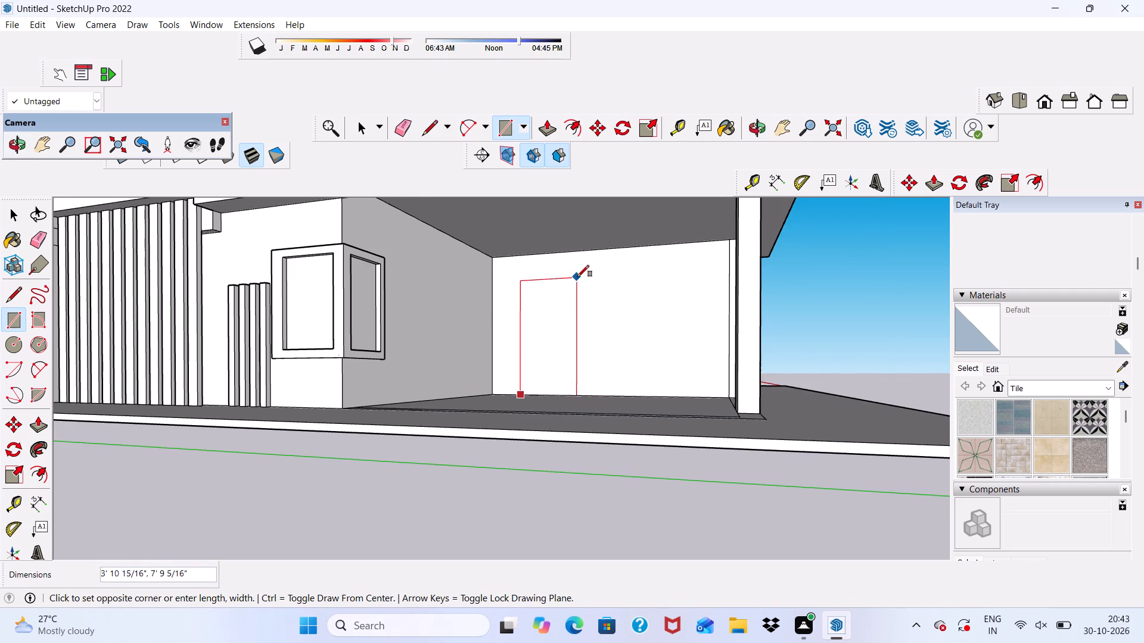
left_click(577, 277)
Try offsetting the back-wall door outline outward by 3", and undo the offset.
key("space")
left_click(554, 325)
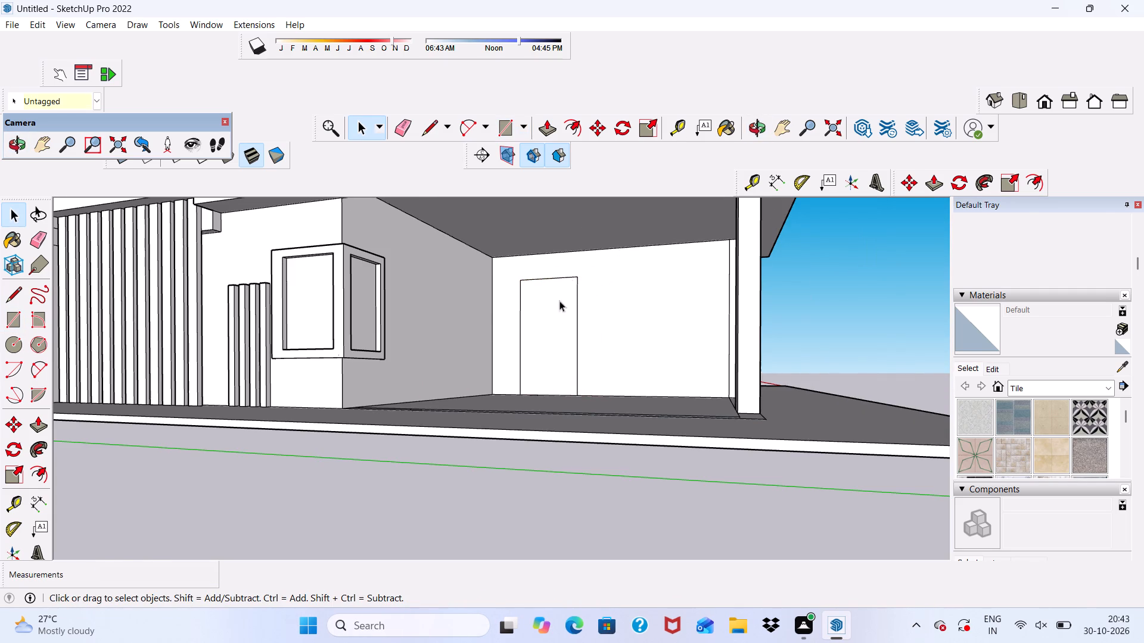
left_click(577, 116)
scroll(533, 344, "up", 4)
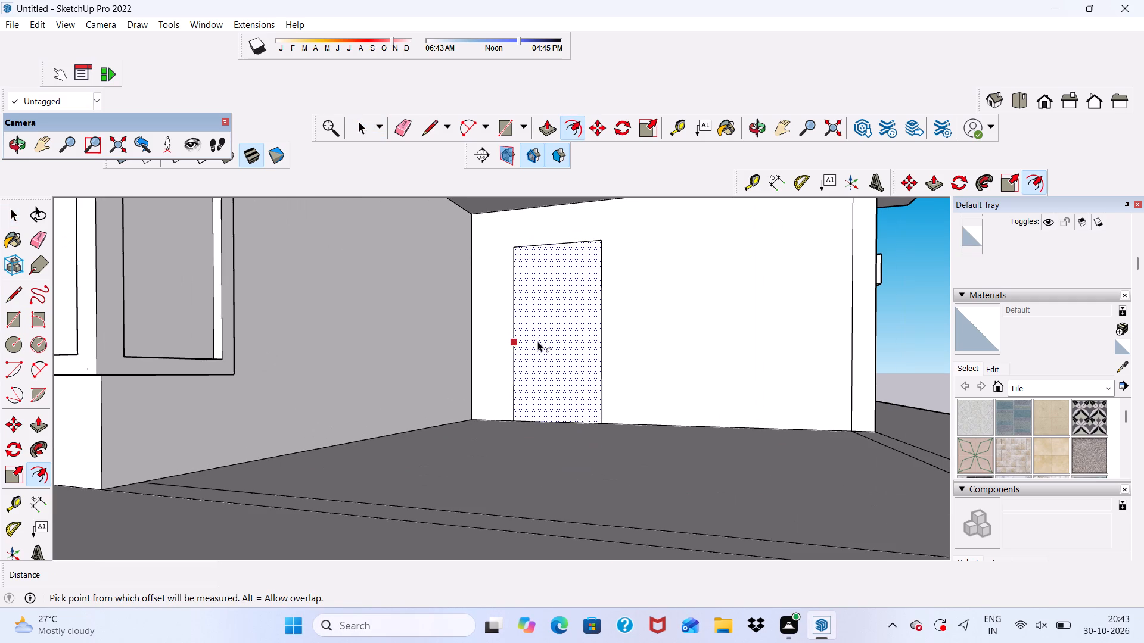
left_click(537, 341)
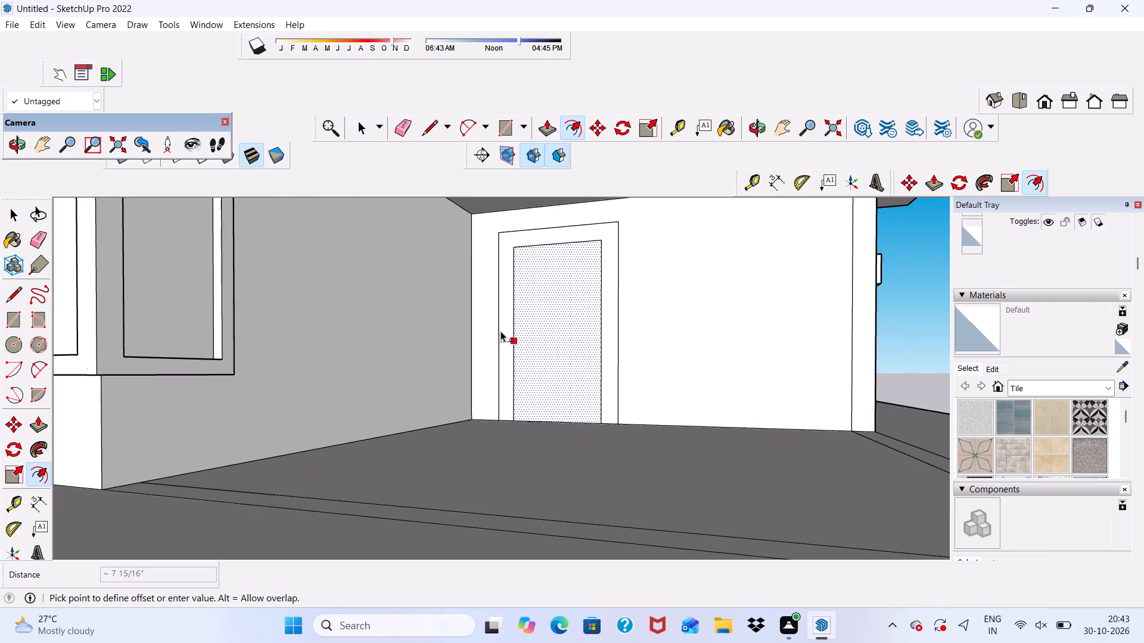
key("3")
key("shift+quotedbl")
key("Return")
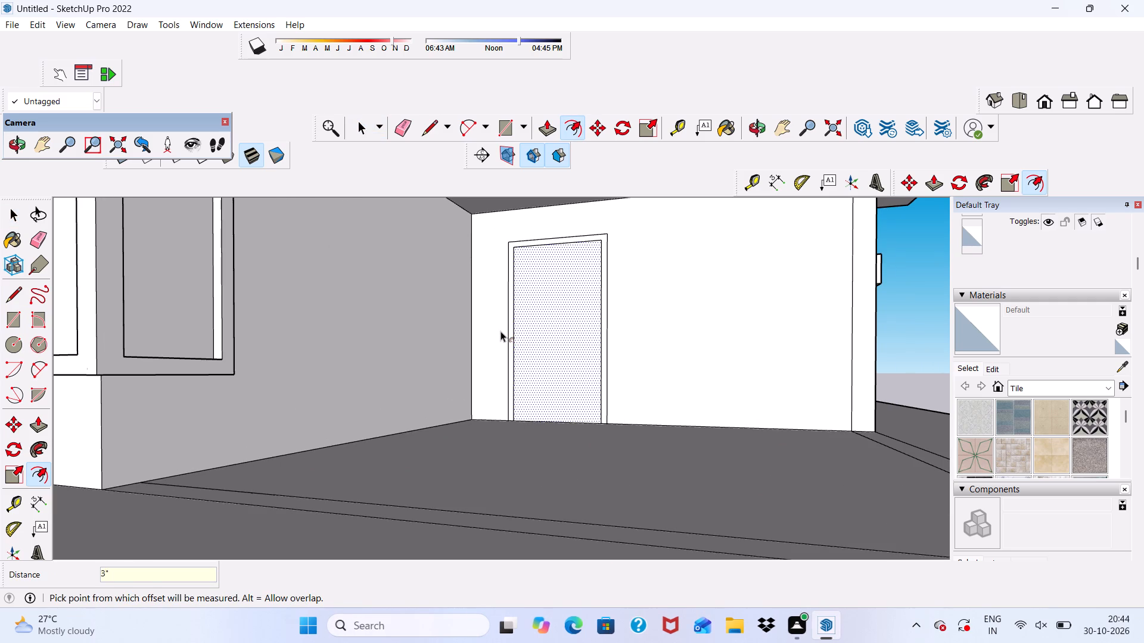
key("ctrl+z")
Offset the door outline on the porch's back wall outward by 6" to form the frame, and clear the selection.
left_click(522, 317)
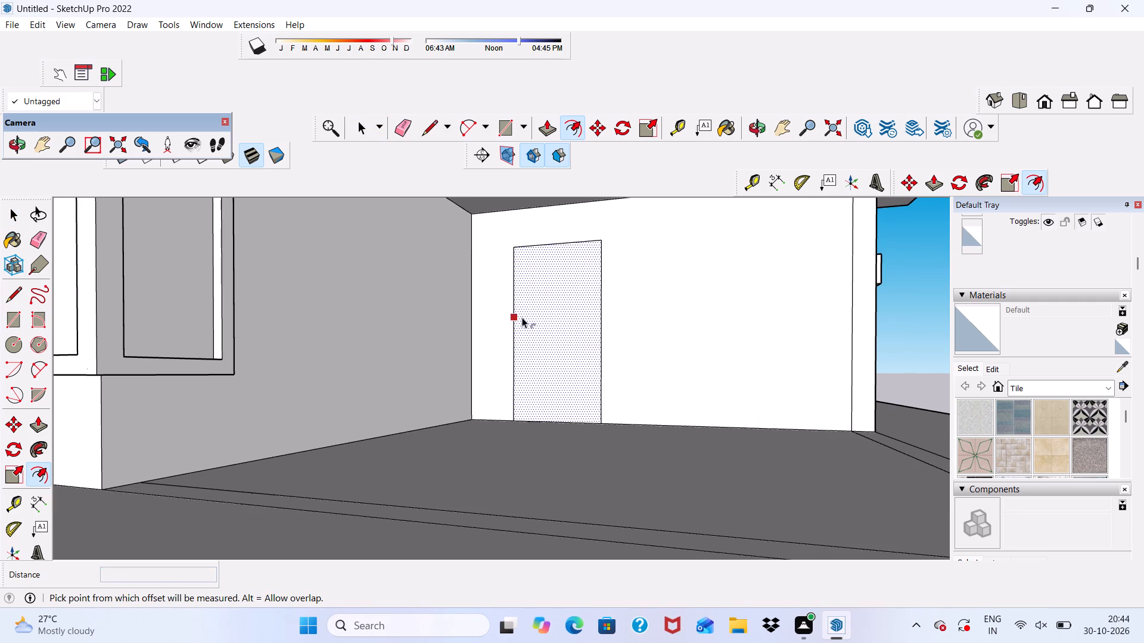
key("6")
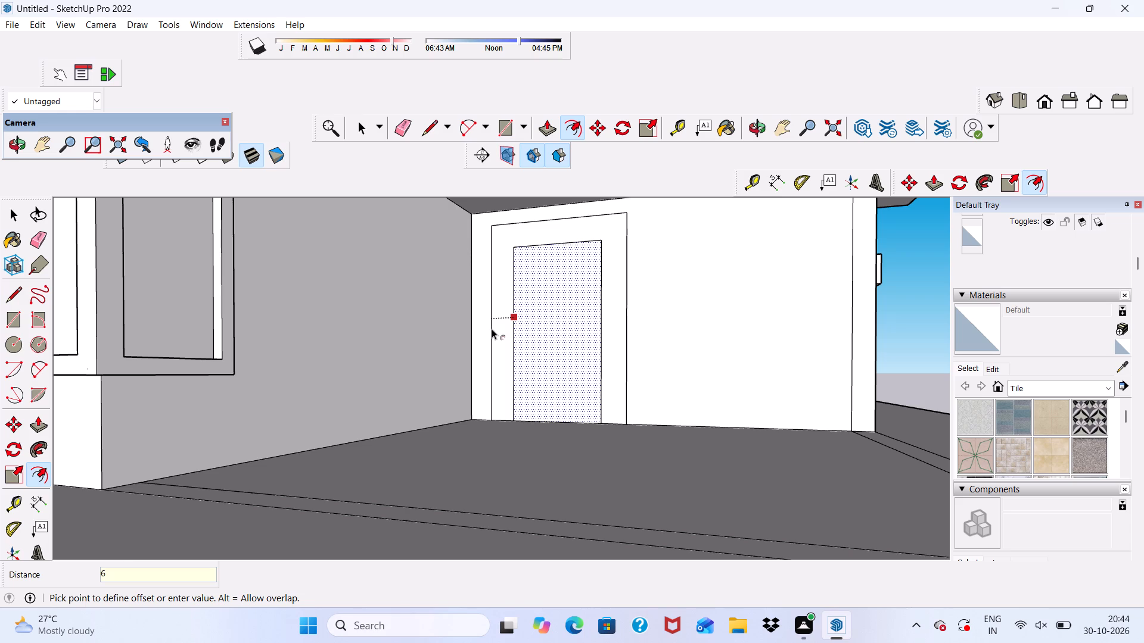
key("shift+quotedbl")
key("Return")
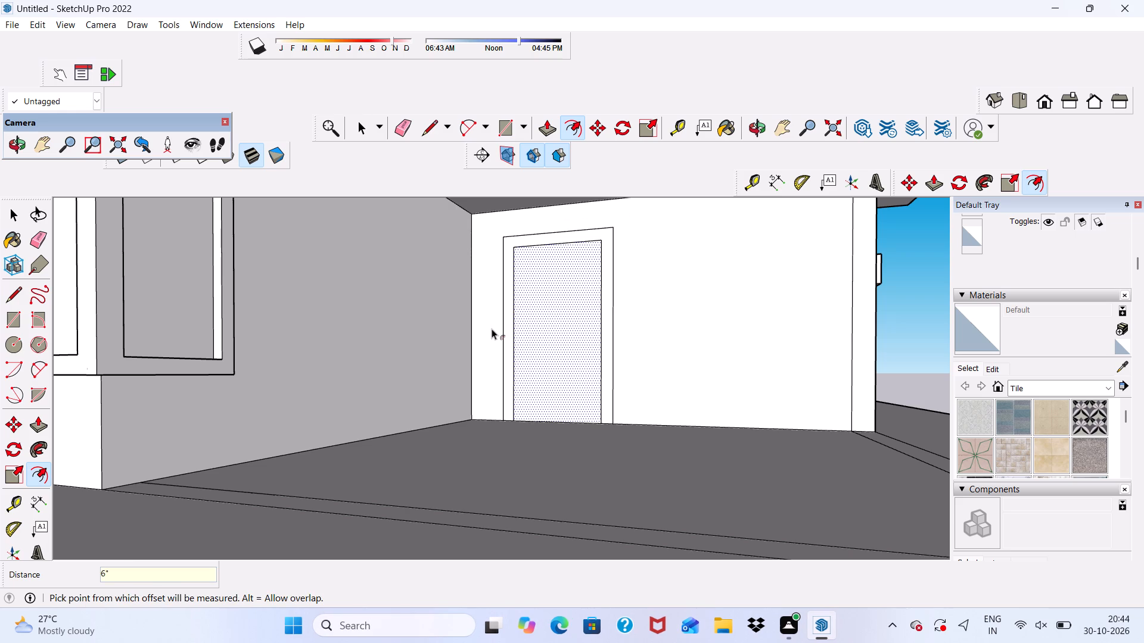
key("space")
scroll(492, 329, "down", 6)
left_click(798, 321)
scroll(589, 232, "up", 8)
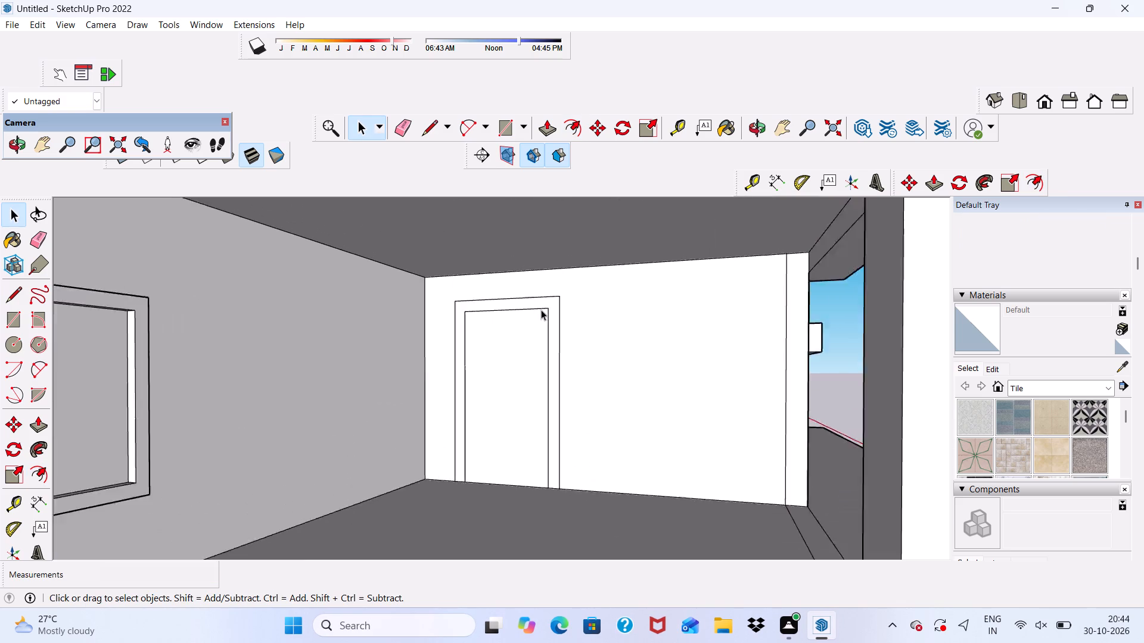
Push/Pull the door frame face on the porch's back wall outward by 6".
scroll(541, 310, "up", 2)
left_click(554, 299)
left_click(548, 126)
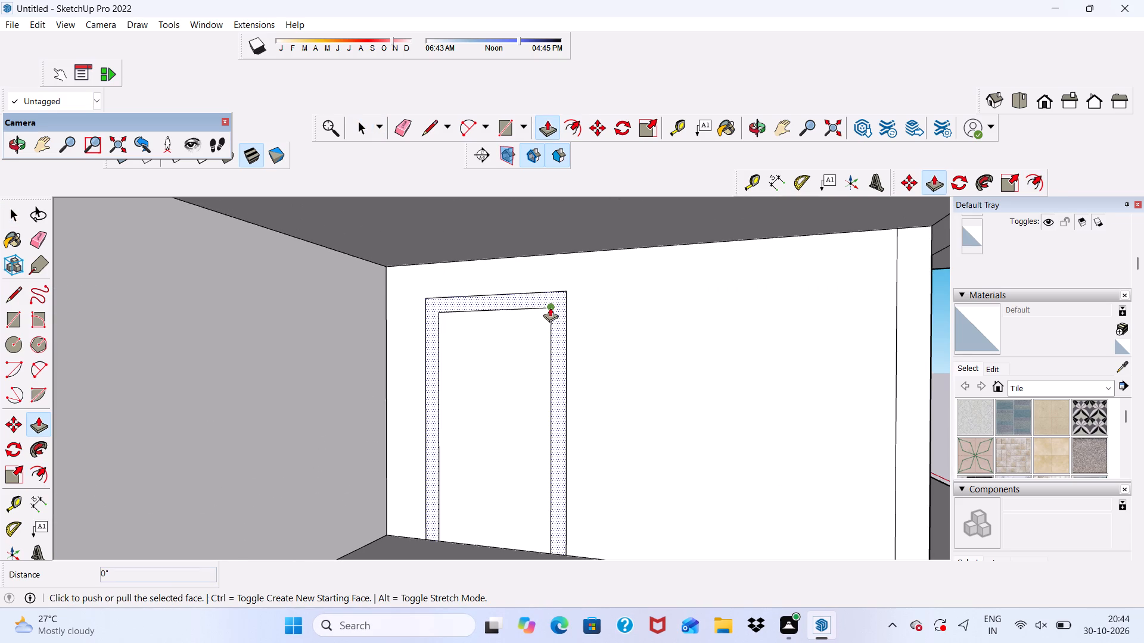
left_click(551, 299)
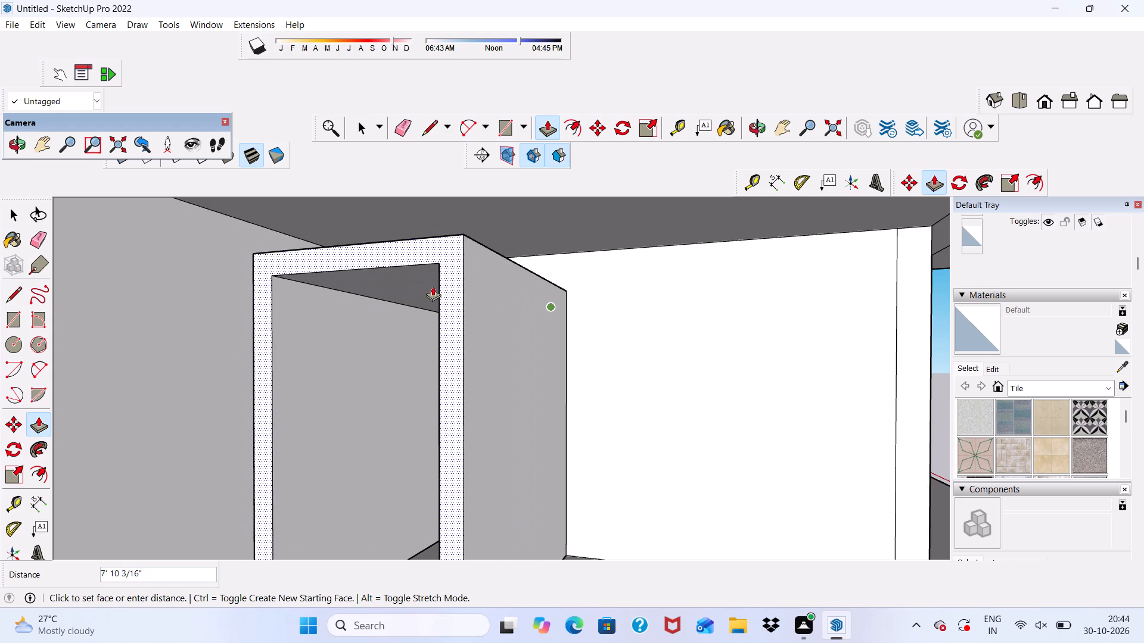
type("6\"")
key("Return")
scroll(433, 286, "down", 2)
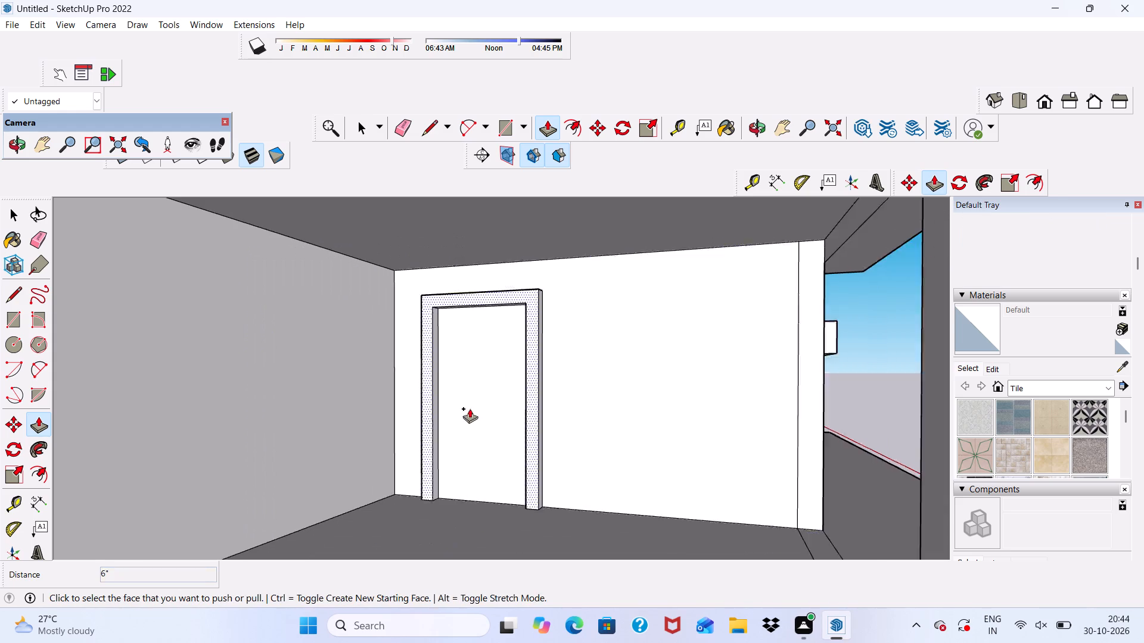
scroll(470, 408, "down", 1)
key("space")
Push/Pull the door panel face inside the frame outward by 3".
scroll(465, 370, "up", 1)
middle_click_drag(465, 370, 524, 363)
scroll(500, 361, "up", 5)
left_click(491, 360)
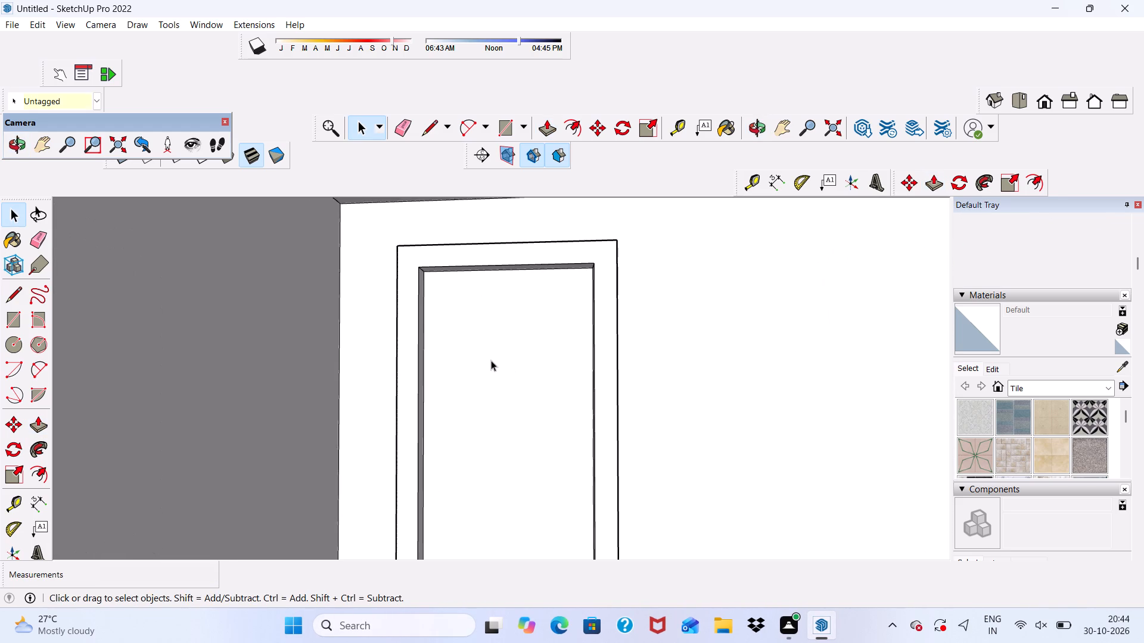
left_click(548, 127)
left_click(459, 316)
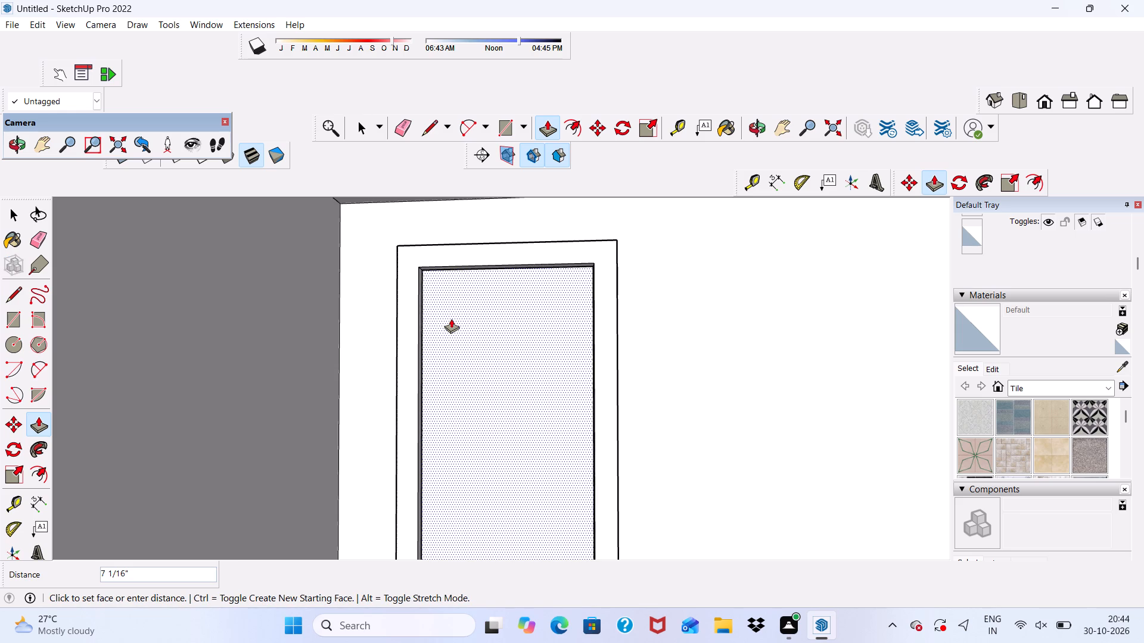
key("3")
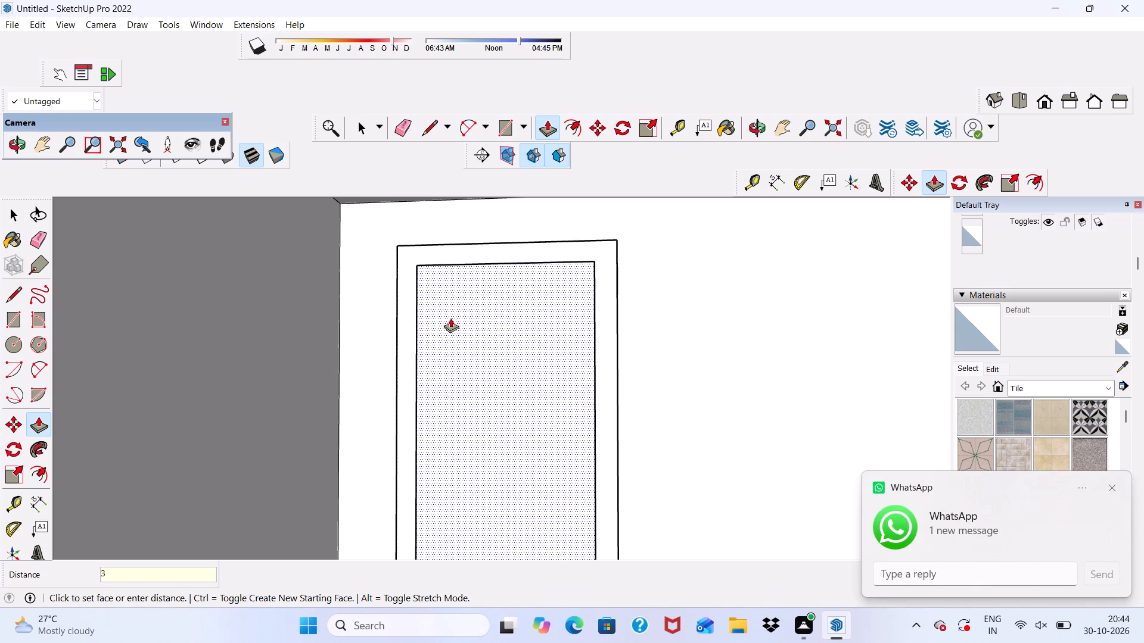
key("shift+quotedbl")
key("Return")
key("space")
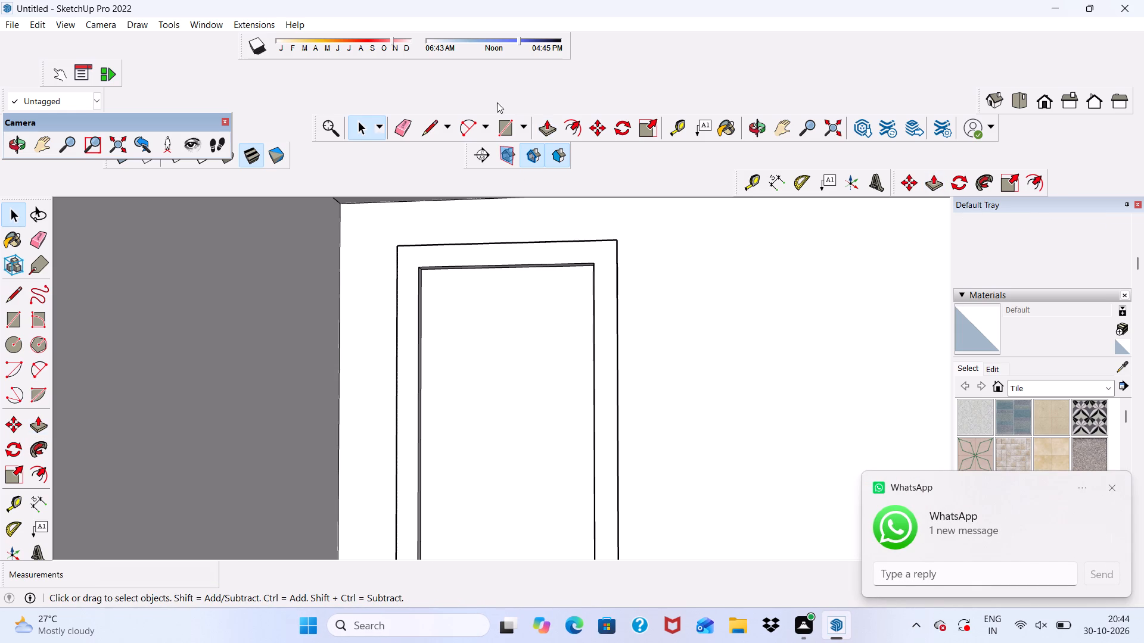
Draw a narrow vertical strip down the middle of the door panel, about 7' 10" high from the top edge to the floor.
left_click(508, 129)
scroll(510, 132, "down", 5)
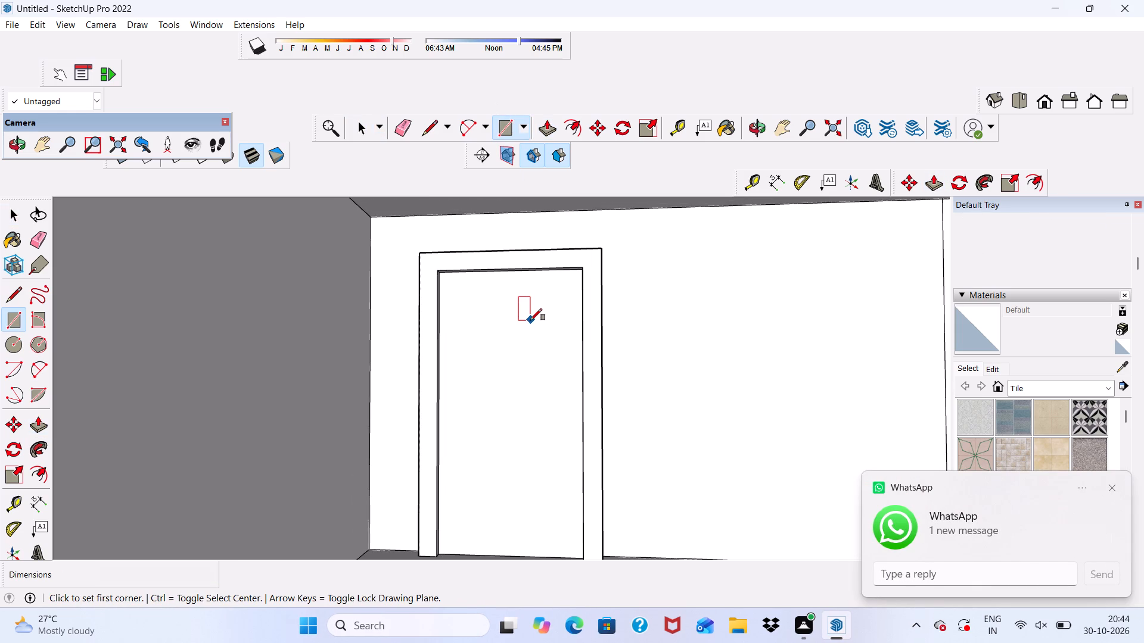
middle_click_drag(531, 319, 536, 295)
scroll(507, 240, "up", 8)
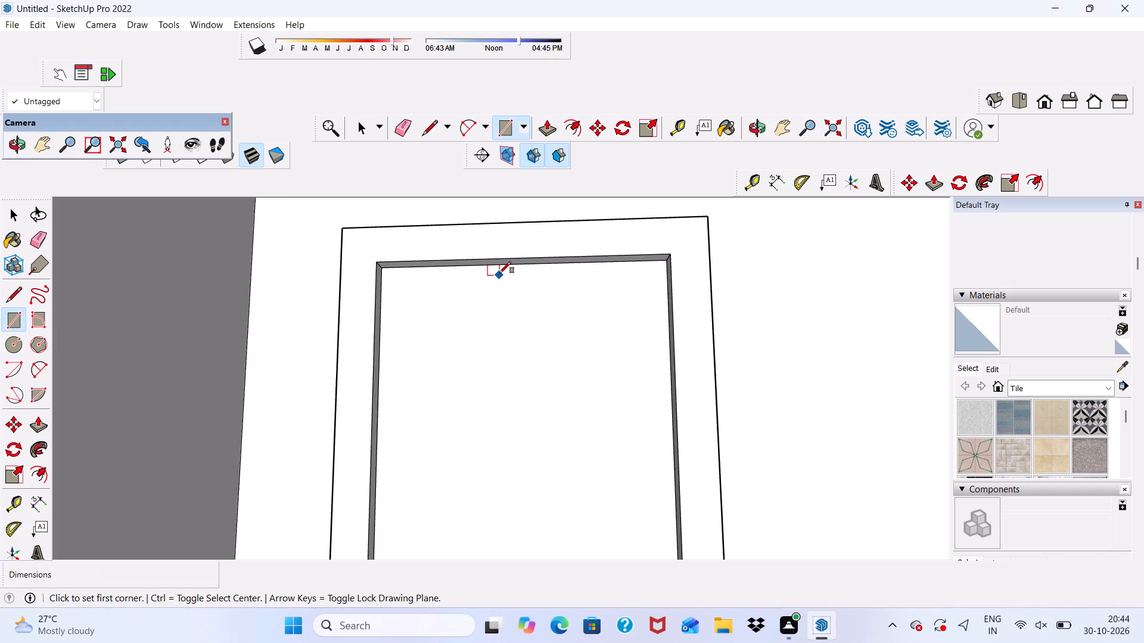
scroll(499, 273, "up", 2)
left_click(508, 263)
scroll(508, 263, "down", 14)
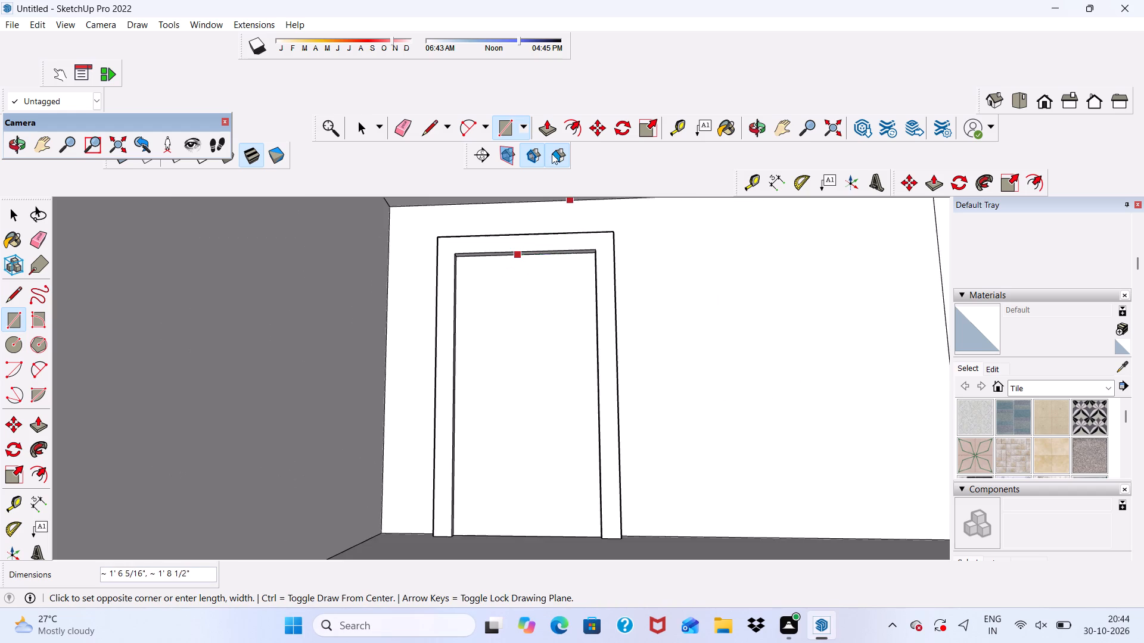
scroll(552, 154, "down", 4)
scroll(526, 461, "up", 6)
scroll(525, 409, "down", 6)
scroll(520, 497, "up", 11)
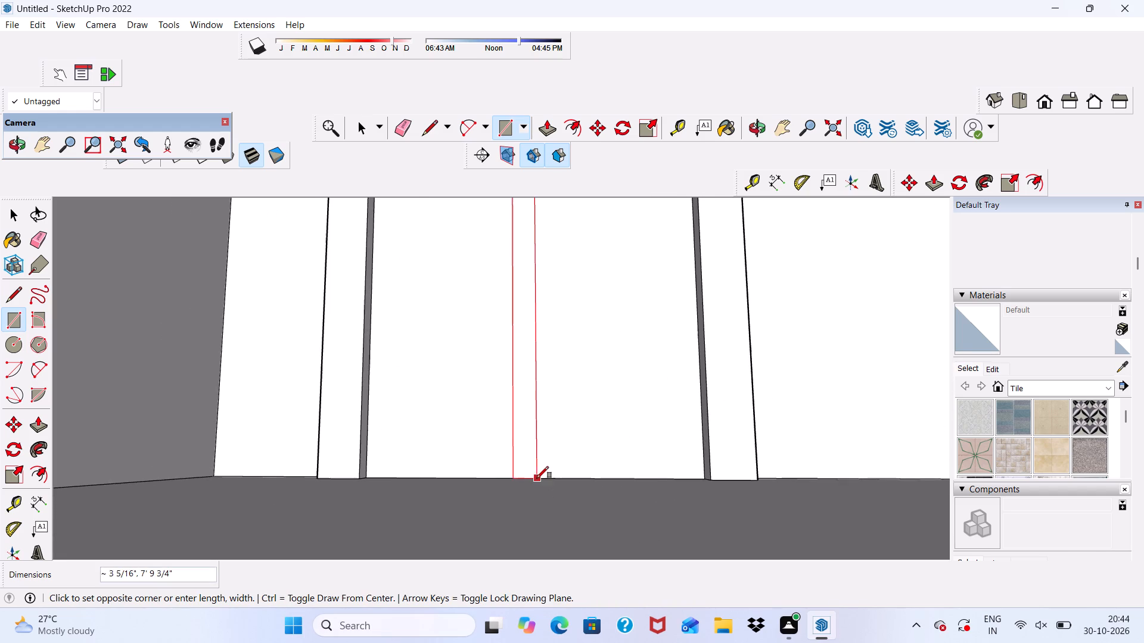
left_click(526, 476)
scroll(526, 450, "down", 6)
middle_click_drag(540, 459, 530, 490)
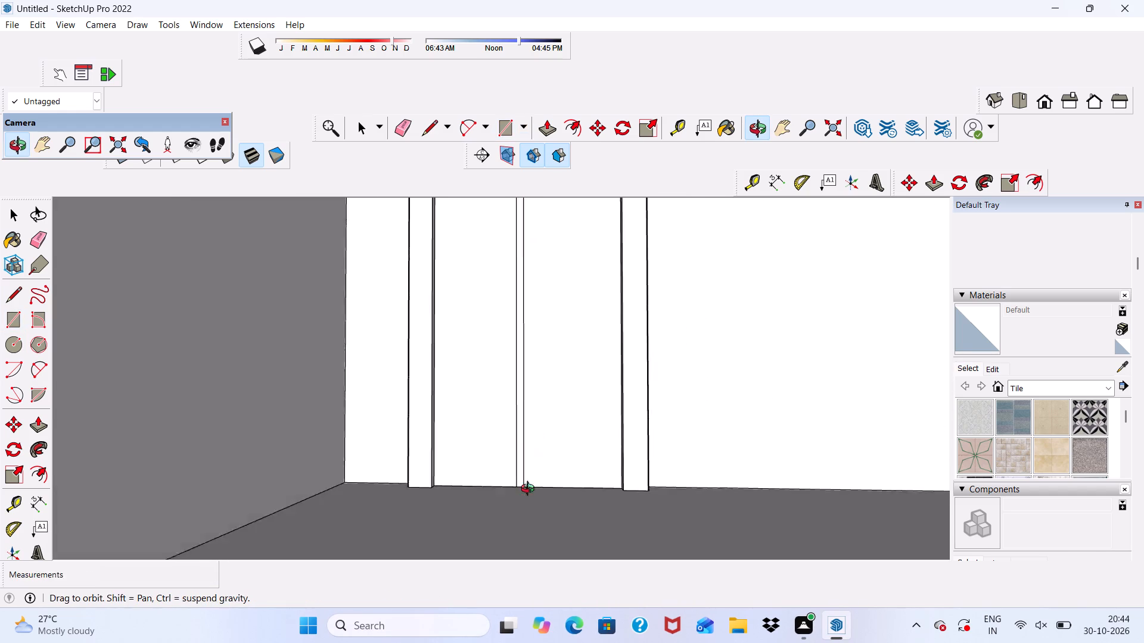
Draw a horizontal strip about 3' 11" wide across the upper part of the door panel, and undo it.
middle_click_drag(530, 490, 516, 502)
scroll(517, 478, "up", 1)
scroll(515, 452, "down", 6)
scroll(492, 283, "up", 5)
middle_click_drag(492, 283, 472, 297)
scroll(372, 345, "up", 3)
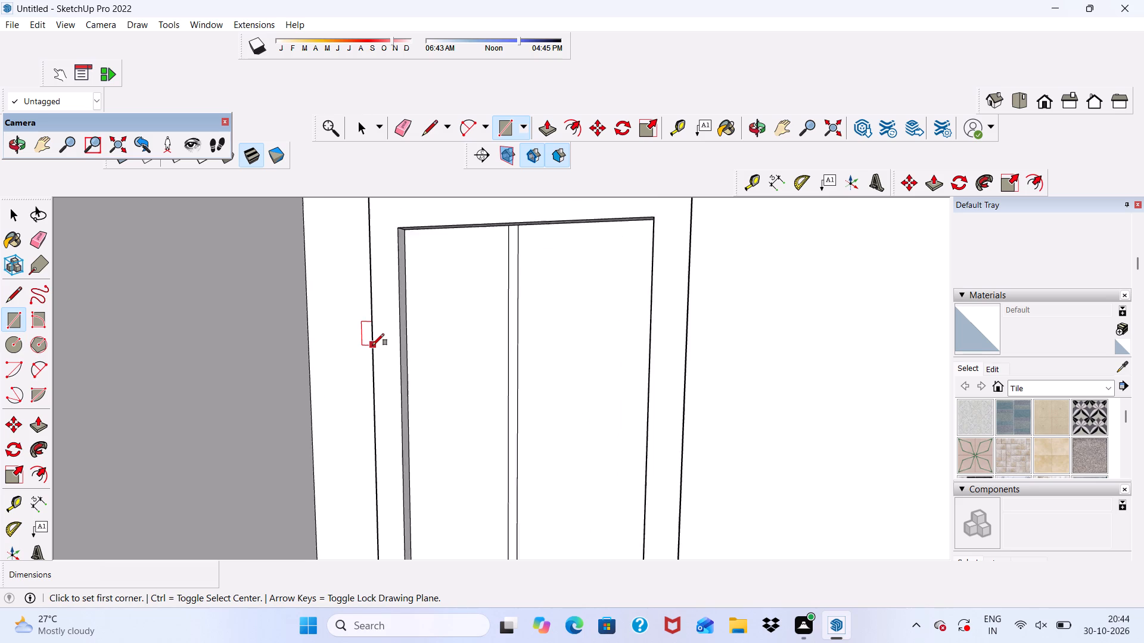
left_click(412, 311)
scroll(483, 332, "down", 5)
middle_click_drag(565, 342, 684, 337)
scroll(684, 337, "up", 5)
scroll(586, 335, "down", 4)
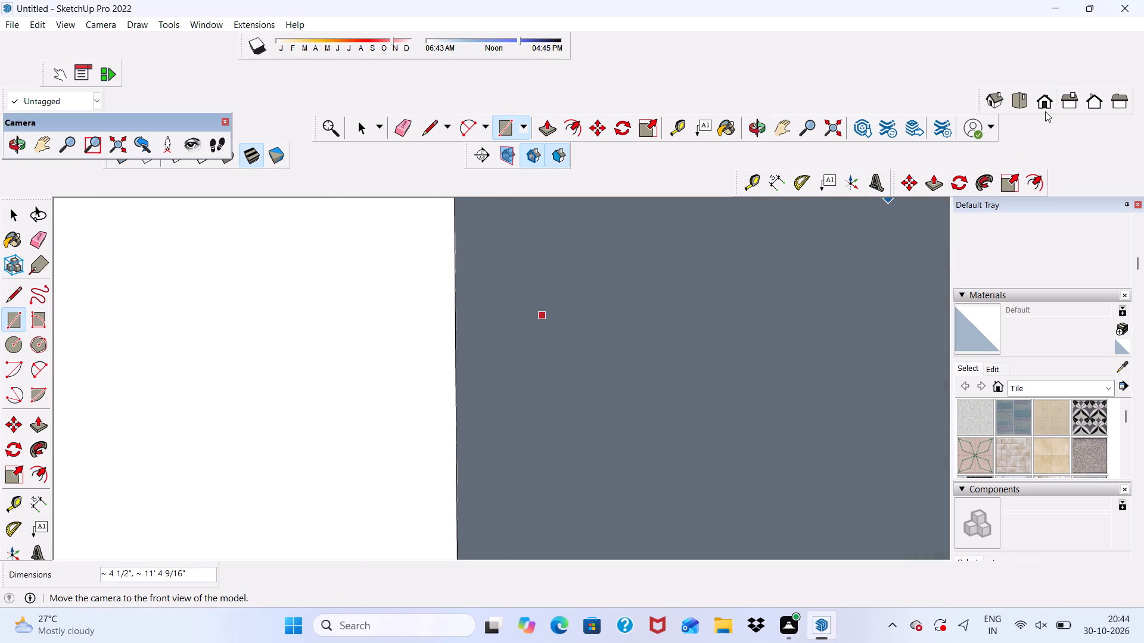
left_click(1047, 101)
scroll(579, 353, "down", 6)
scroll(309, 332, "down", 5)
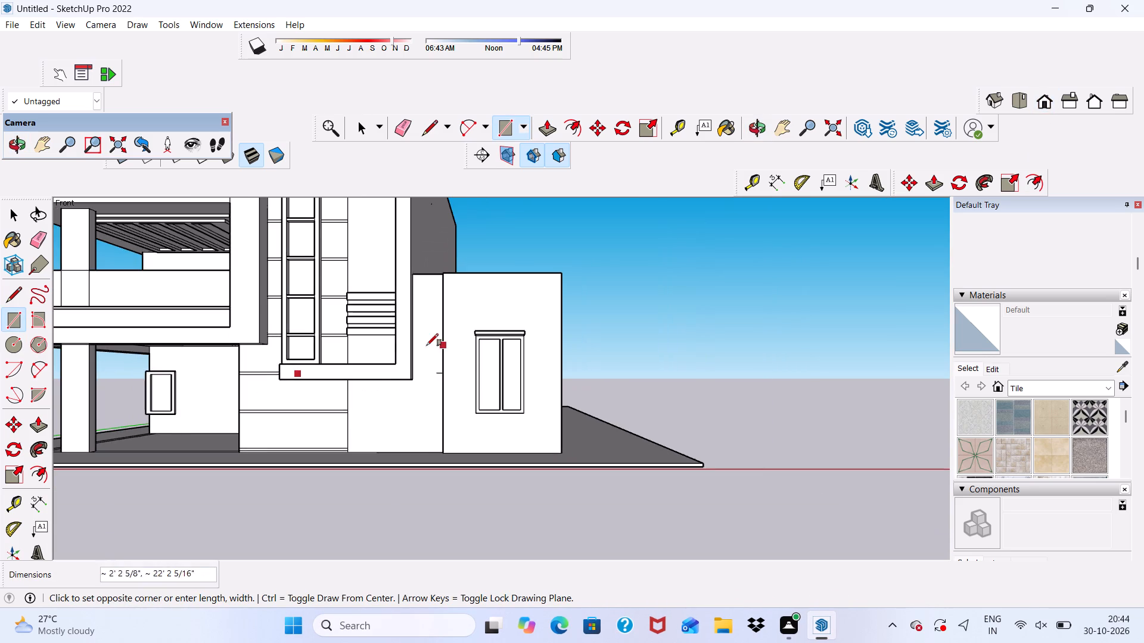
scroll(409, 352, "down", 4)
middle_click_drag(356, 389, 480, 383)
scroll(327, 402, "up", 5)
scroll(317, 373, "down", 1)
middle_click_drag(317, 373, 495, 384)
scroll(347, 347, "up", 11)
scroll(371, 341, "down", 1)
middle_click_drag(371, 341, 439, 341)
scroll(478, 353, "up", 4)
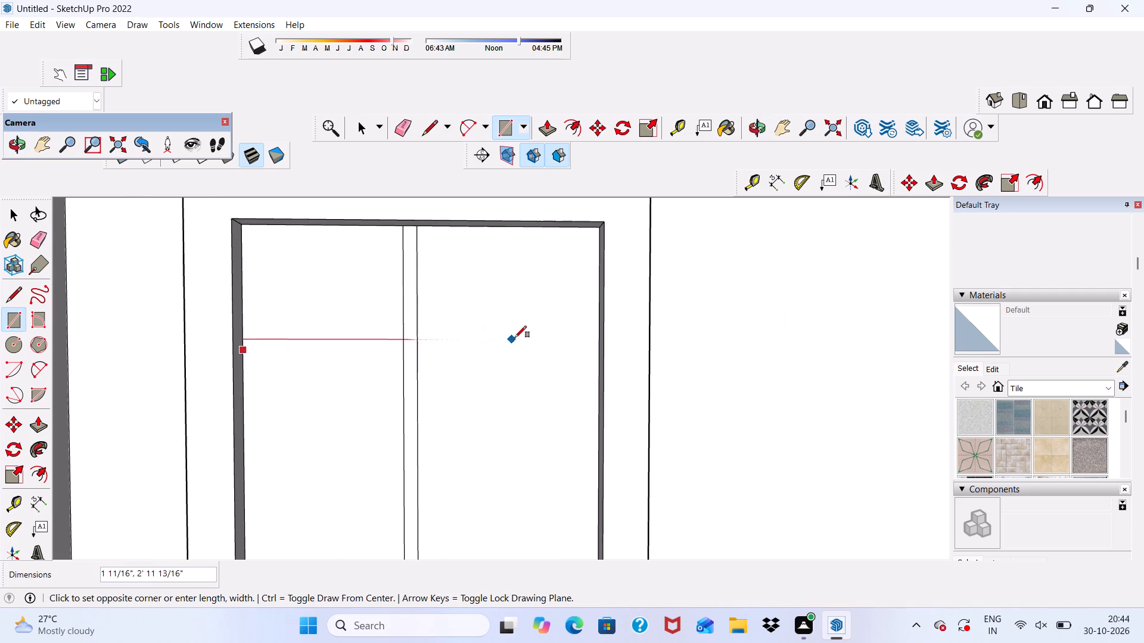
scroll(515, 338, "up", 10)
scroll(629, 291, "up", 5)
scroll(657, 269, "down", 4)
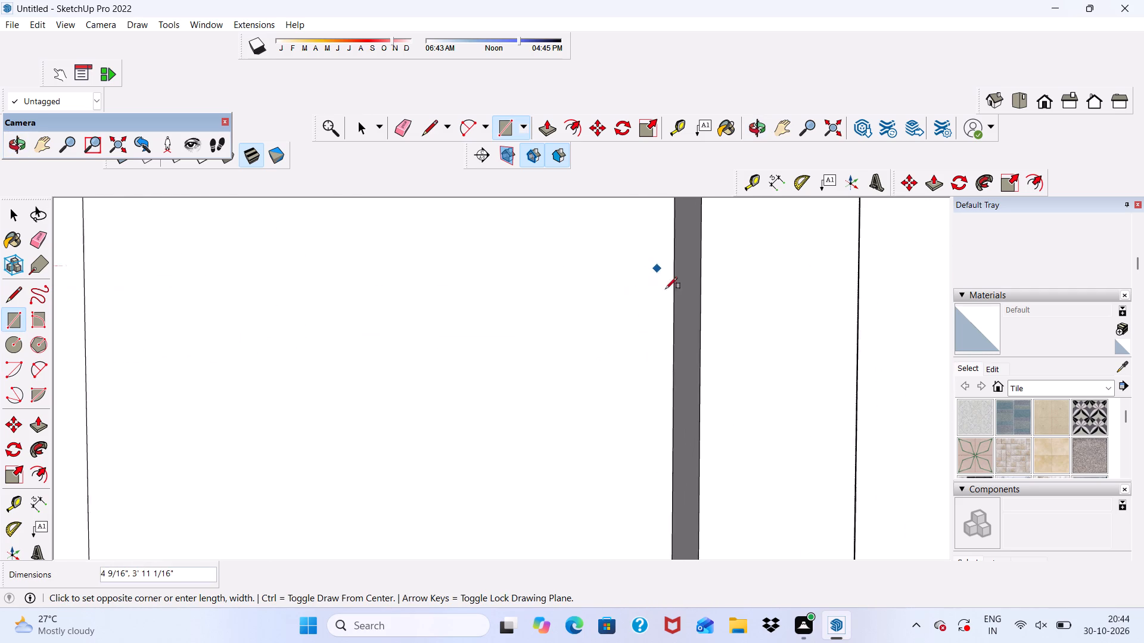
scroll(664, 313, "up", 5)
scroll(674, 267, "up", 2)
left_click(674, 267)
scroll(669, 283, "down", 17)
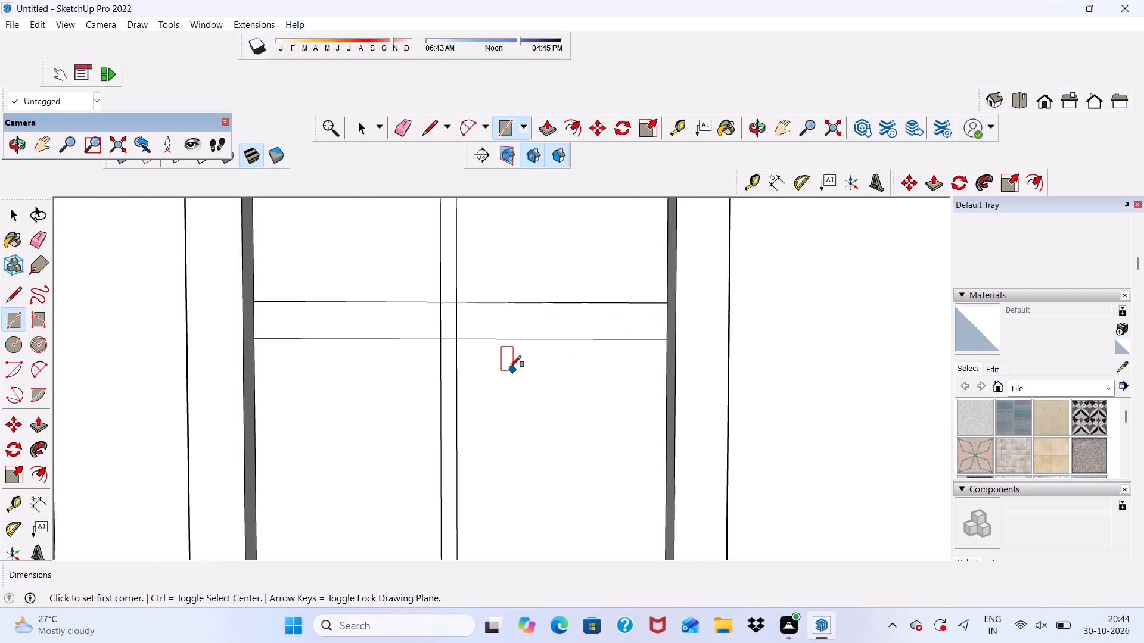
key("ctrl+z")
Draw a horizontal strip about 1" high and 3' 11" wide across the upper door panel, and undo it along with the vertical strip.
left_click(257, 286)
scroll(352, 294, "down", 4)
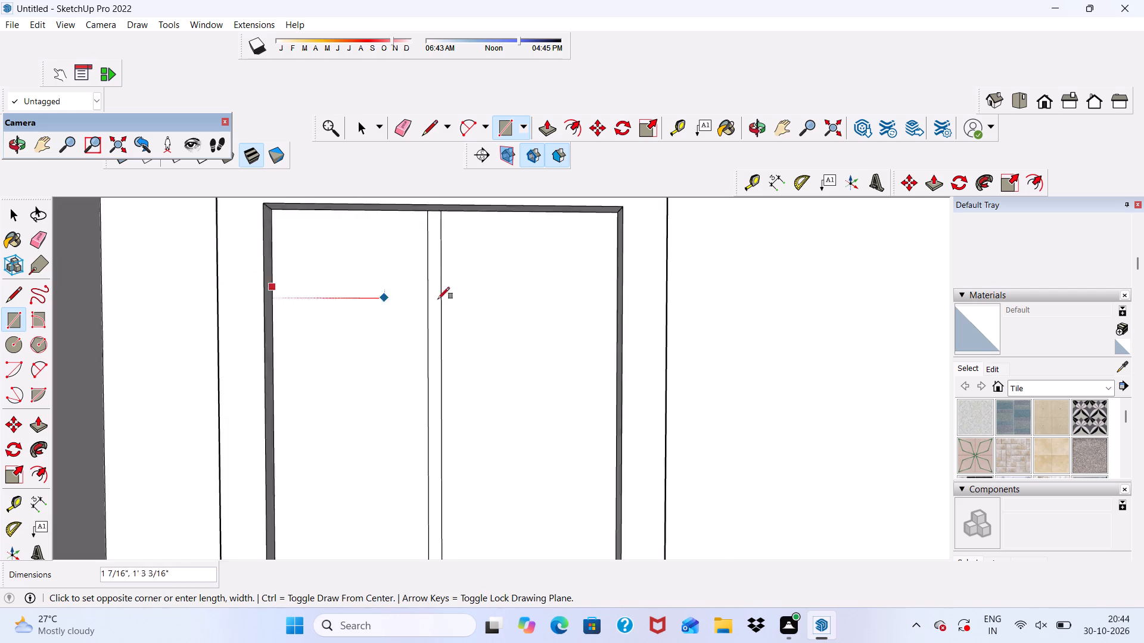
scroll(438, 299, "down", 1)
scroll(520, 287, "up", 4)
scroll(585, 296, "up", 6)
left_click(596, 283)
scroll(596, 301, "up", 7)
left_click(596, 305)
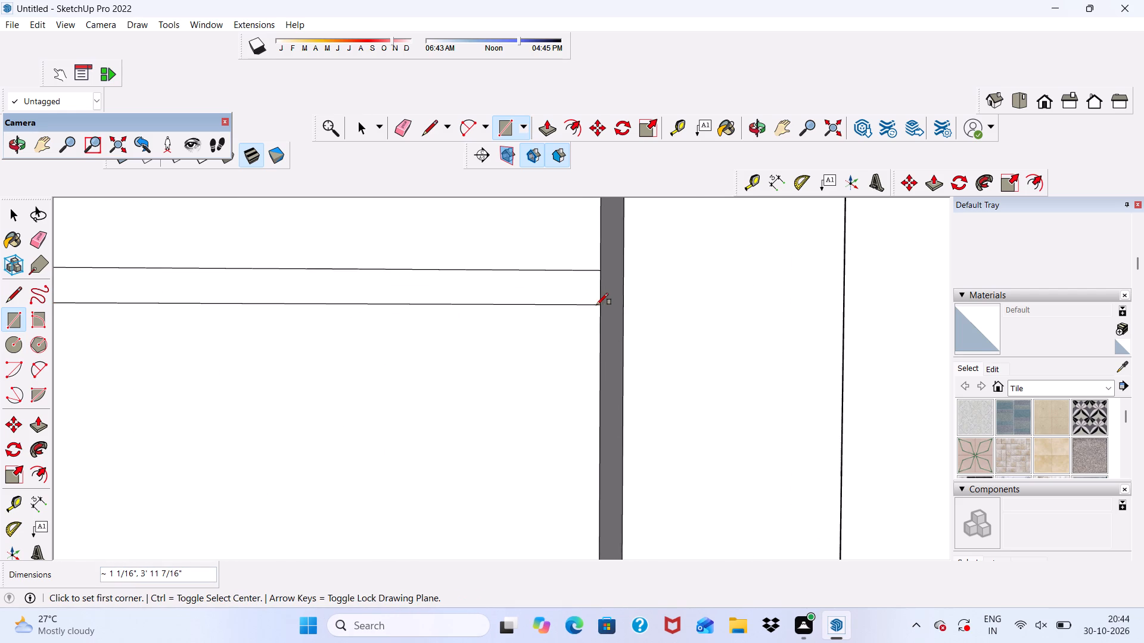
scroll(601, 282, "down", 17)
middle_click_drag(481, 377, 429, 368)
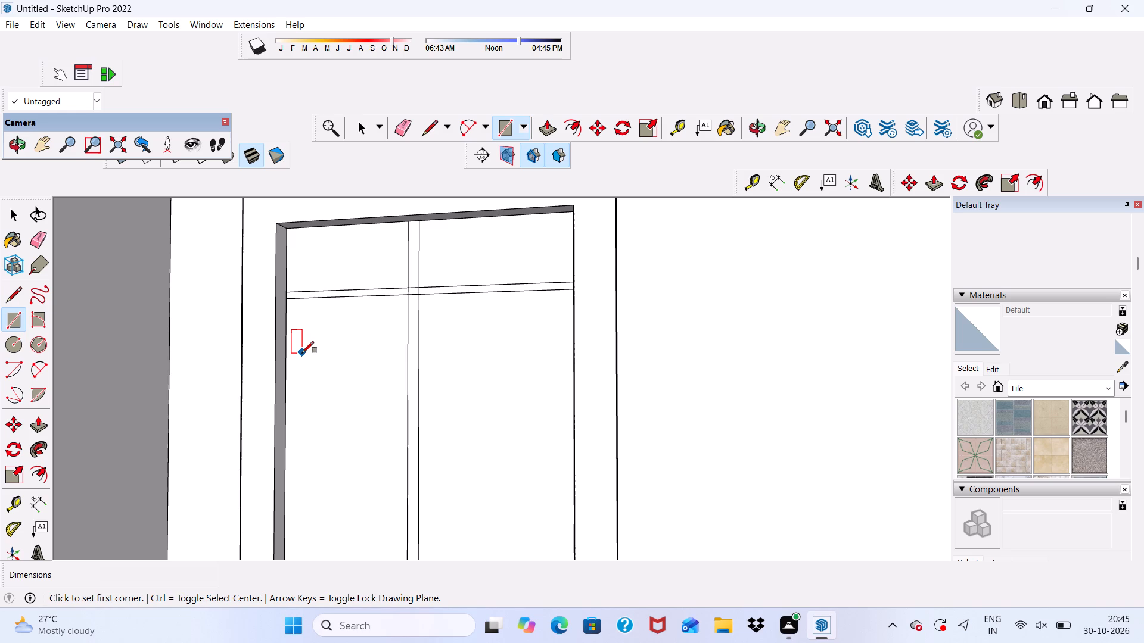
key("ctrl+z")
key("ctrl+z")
Draw a horizontal strip about 1 13/16" high and 3' 11 7/16" wide across the upper part of the door panel.
scroll(294, 314, "up", 3)
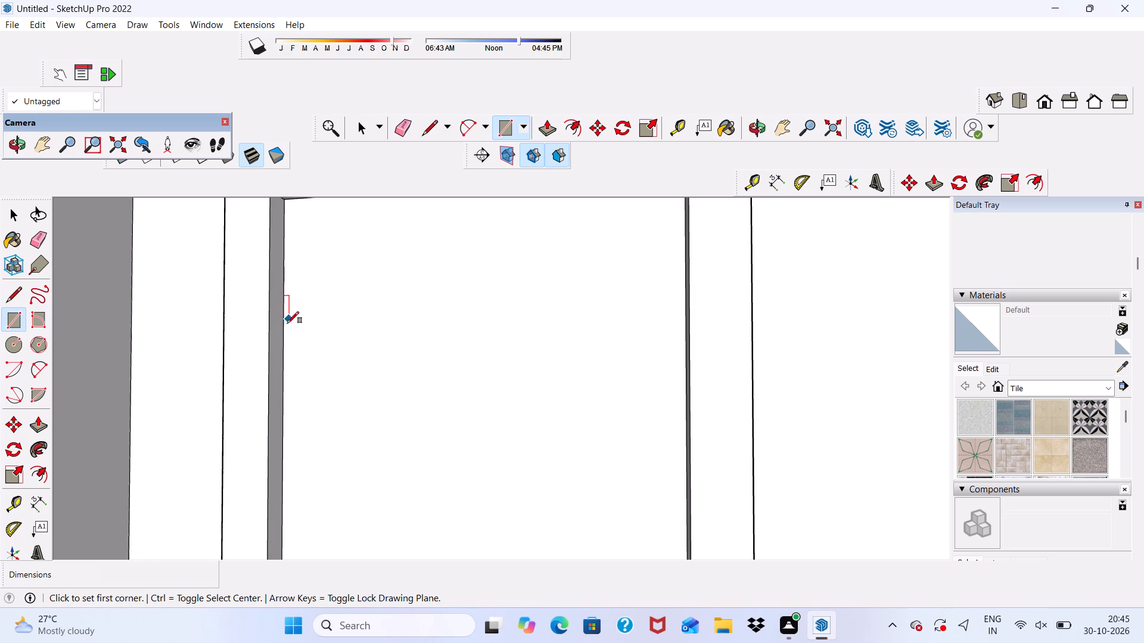
left_click(285, 329)
scroll(347, 339, "down", 4)
scroll(566, 333, "up", 4)
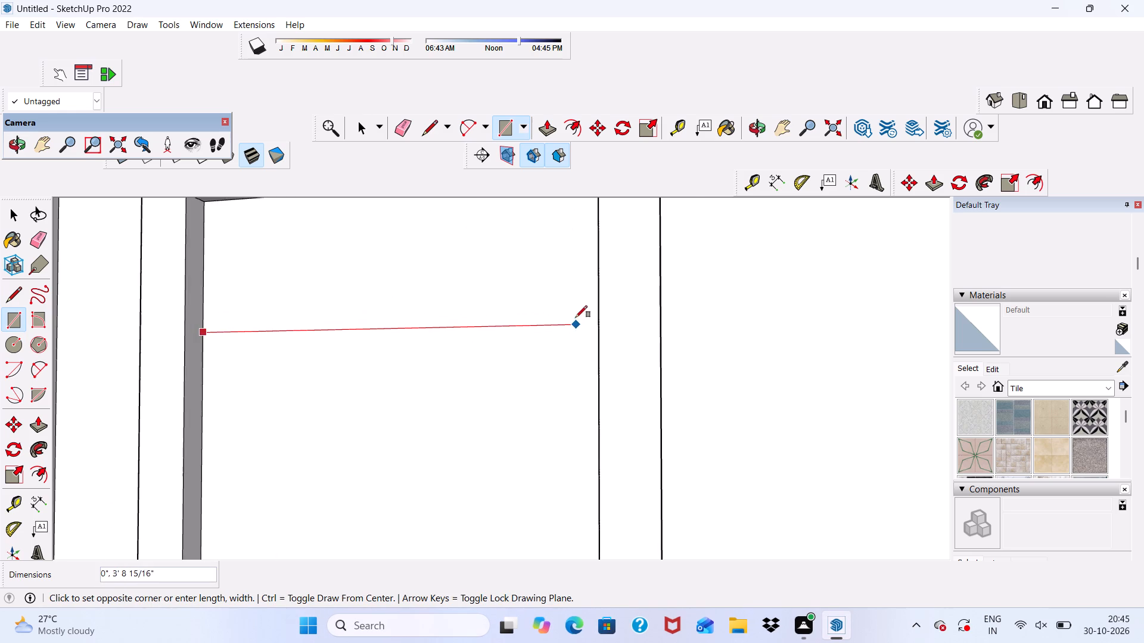
middle_click_drag(576, 317, 610, 314)
scroll(611, 314, "up", 3)
left_click(608, 306)
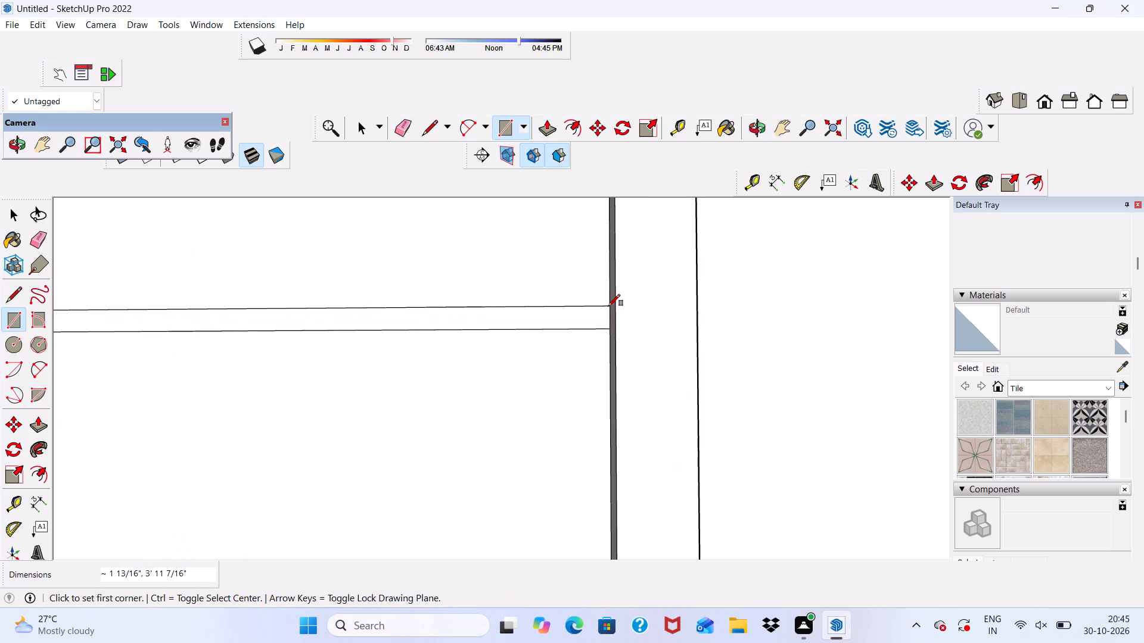
scroll(461, 307, "down", 12)
key("space")
Copy the horizontal strip about 1' 5 9/16" down the door panel and repeat the copy five times at that spacing.
scroll(398, 328, "up", 3)
double_click(388, 314)
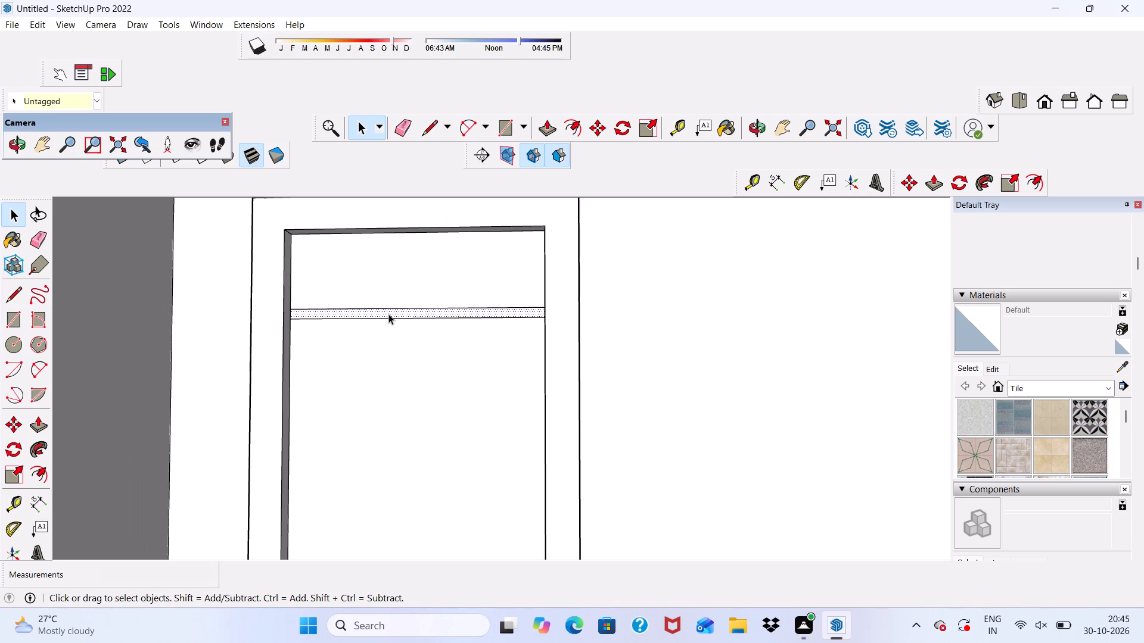
left_click(594, 124)
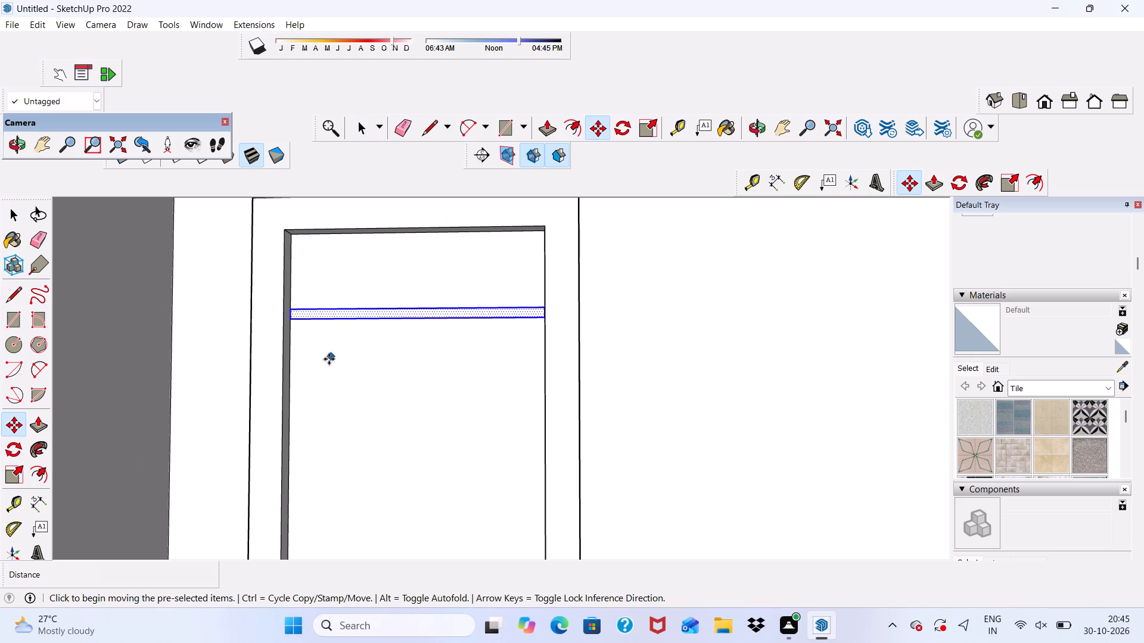
left_click(357, 313)
scroll(372, 261, "down", 4)
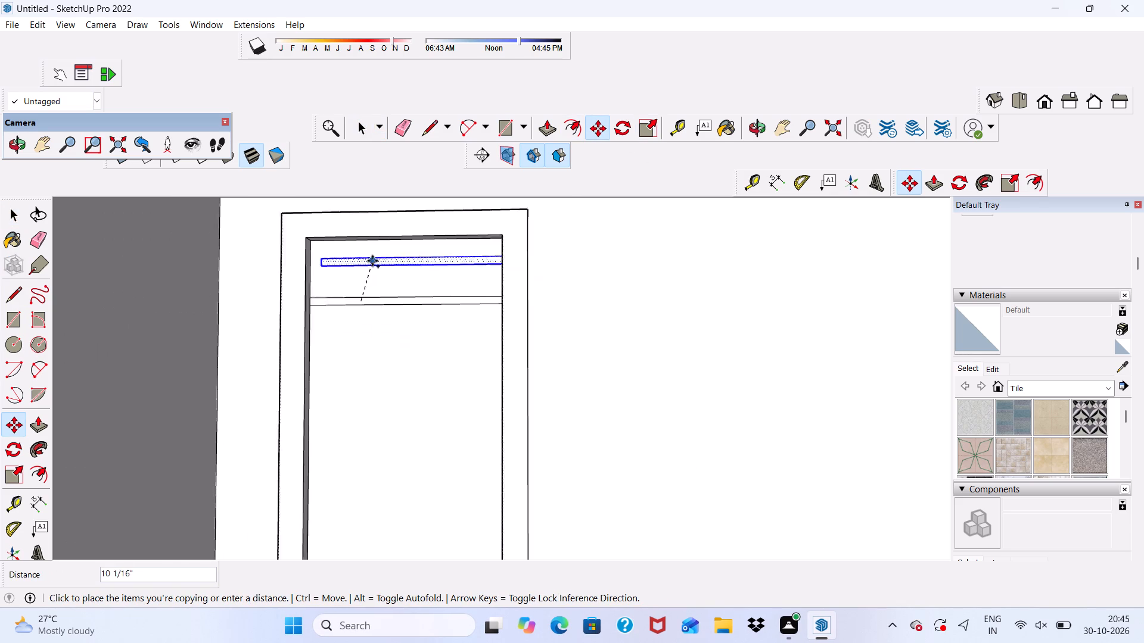
scroll(372, 261, "down", 6)
scroll(365, 335, "up", 4)
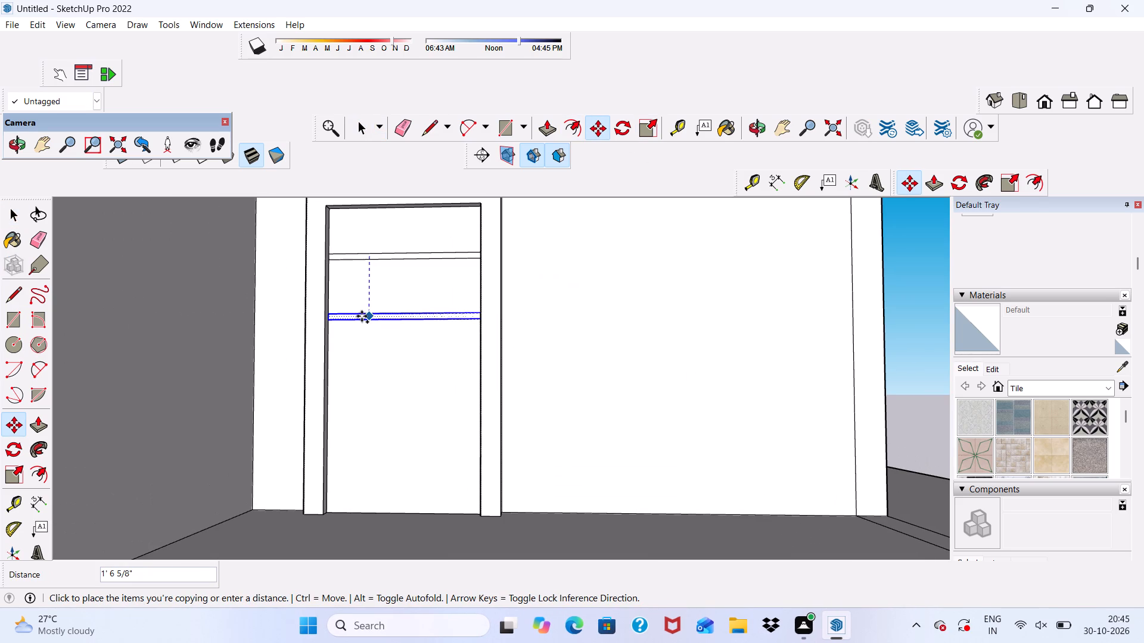
left_click(362, 313)
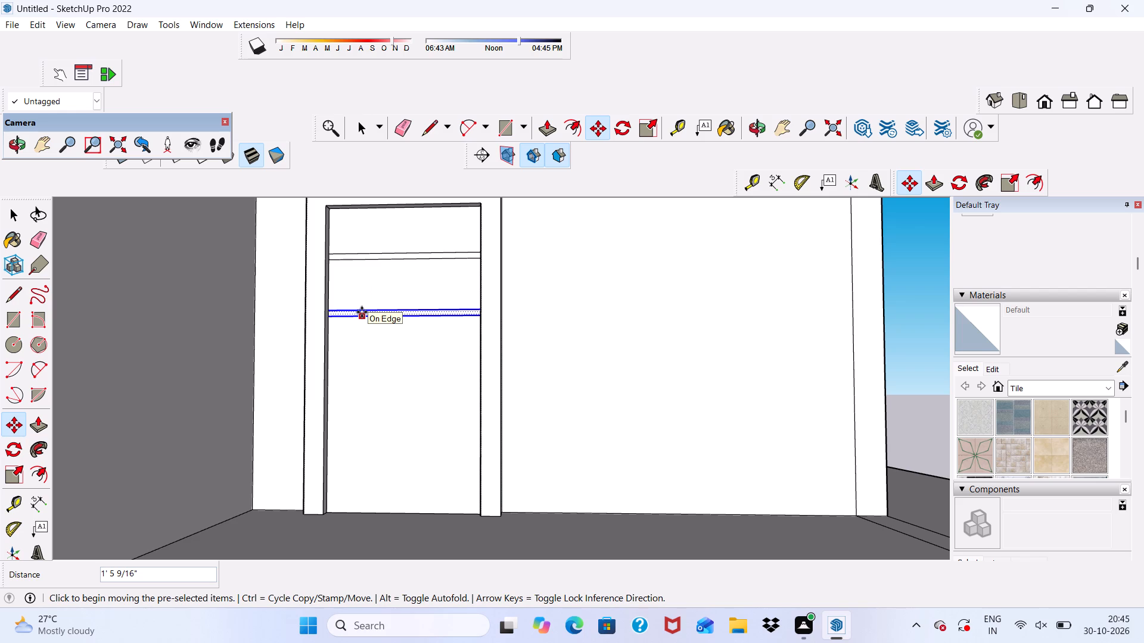
type("*8")
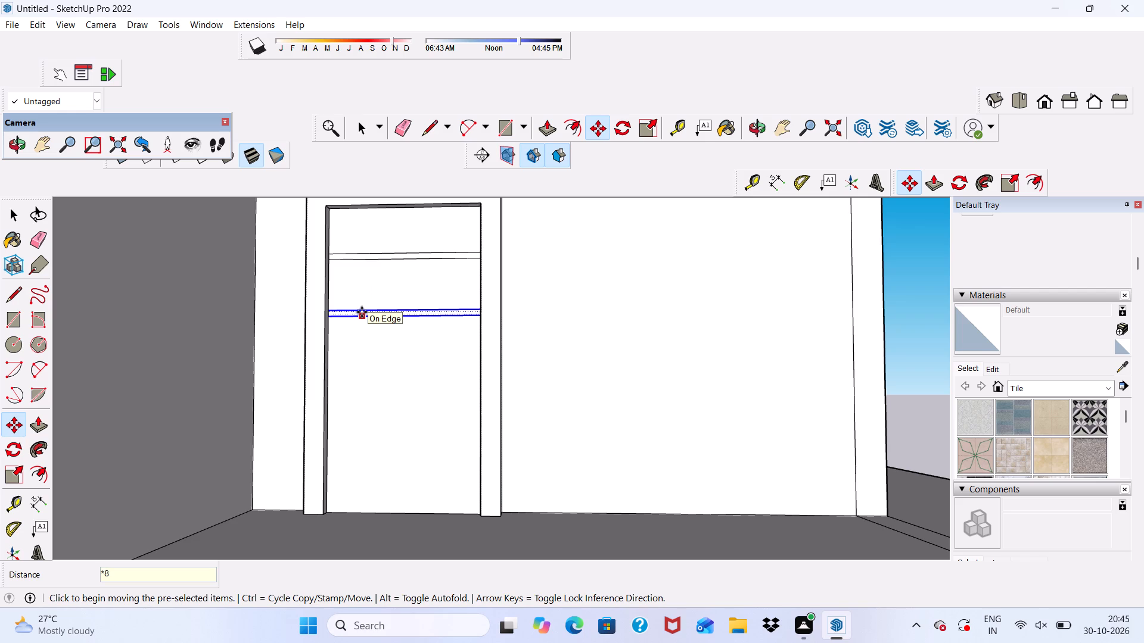
key("BackSpace")
key("5")
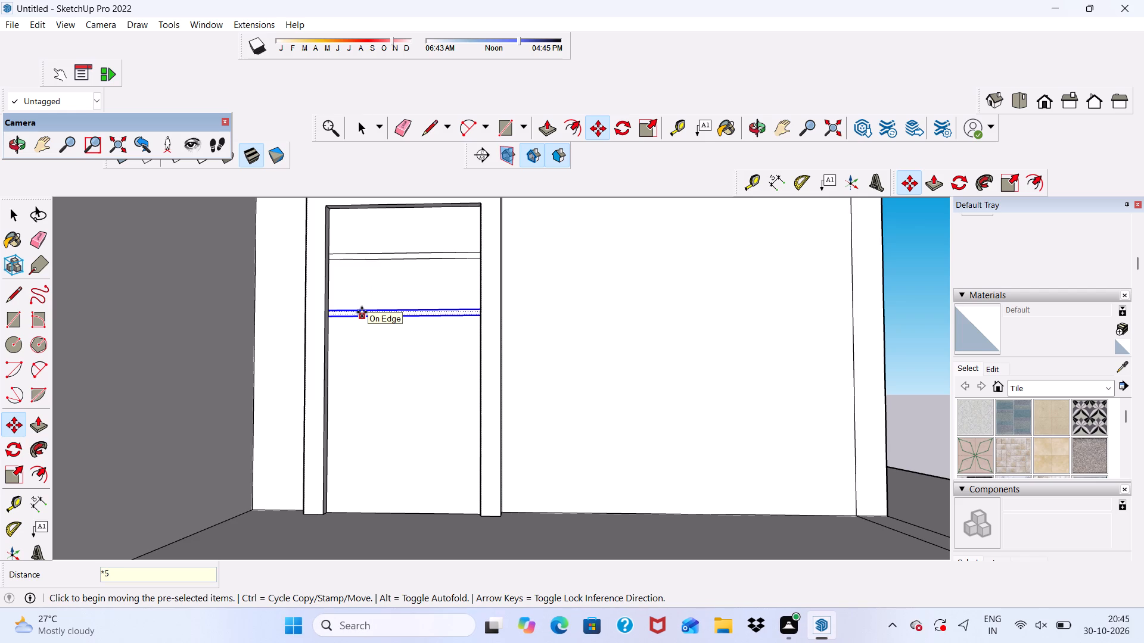
key("Return")
Erase the two stray horizontal strips and all their leftover edges beneath the porch floor slab.
scroll(355, 295, "down", 10)
middle_click_drag(427, 363, 422, 324)
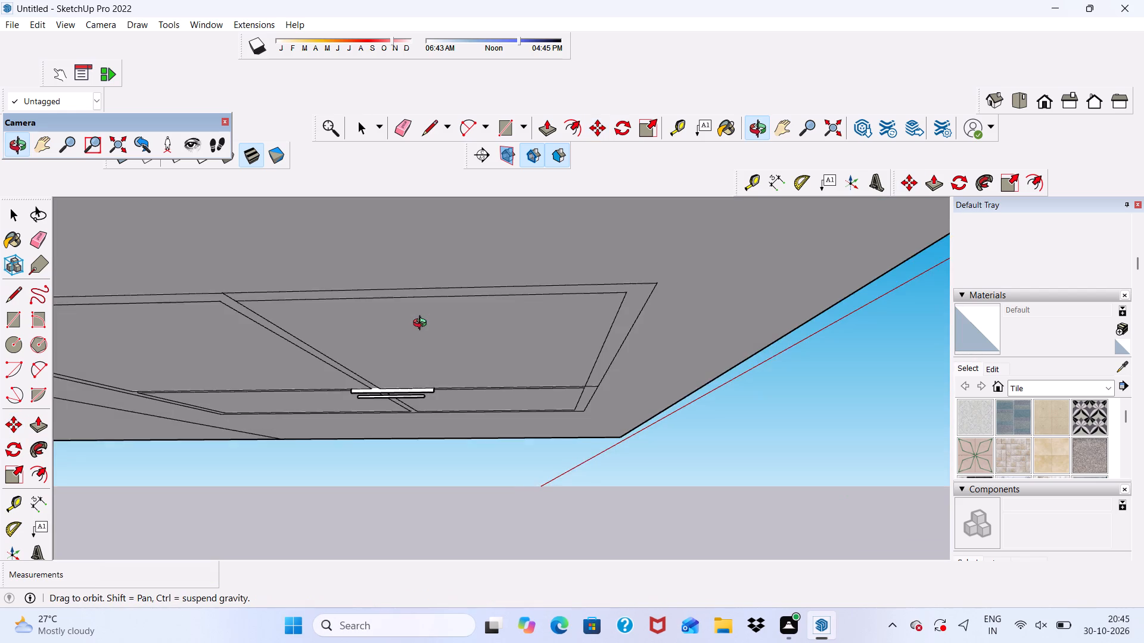
middle_click_drag(422, 324, 422, 324)
scroll(414, 354, "up", 5)
left_click(406, 121)
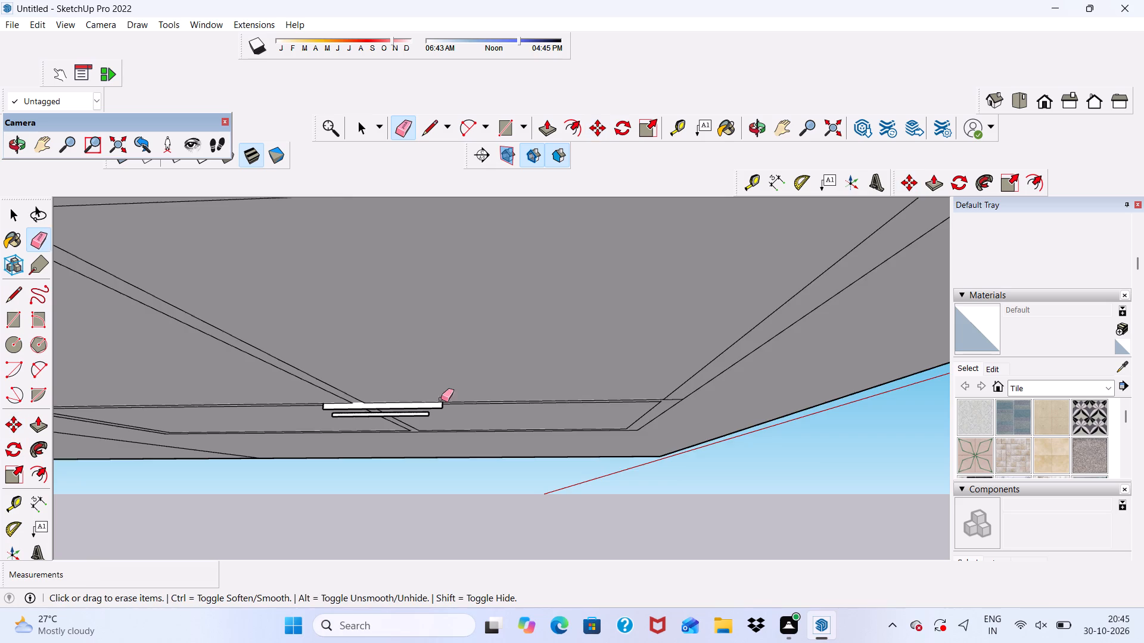
scroll(437, 448, "up", 6)
scroll(416, 333, "down", 8)
scroll(450, 266, "up", 7)
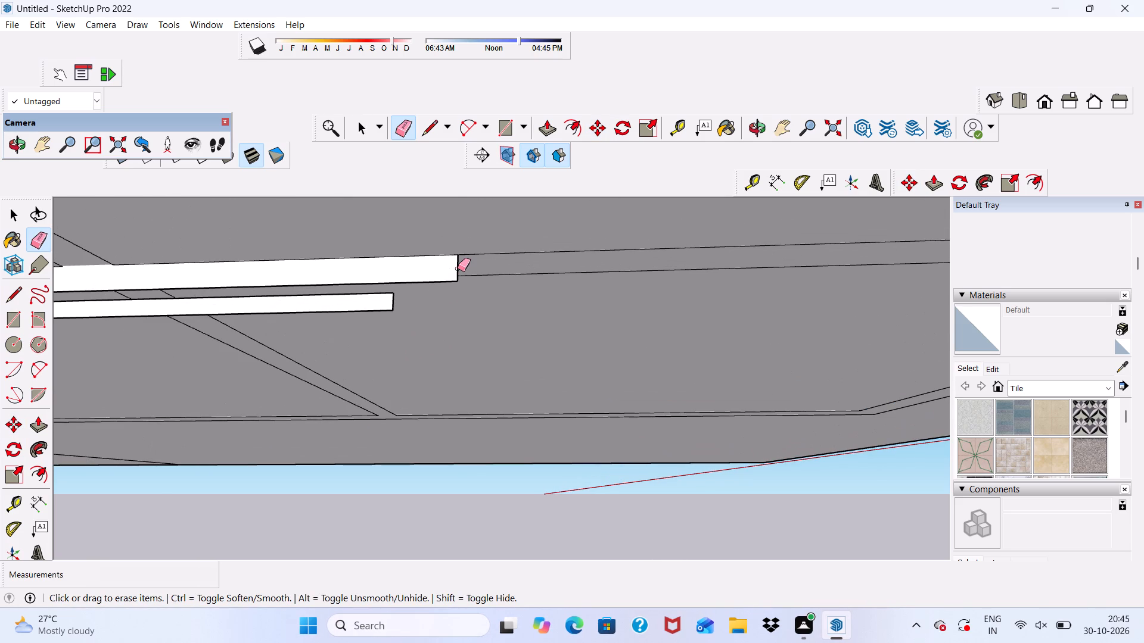
left_click(458, 269)
double_click(440, 285)
left_click(440, 282)
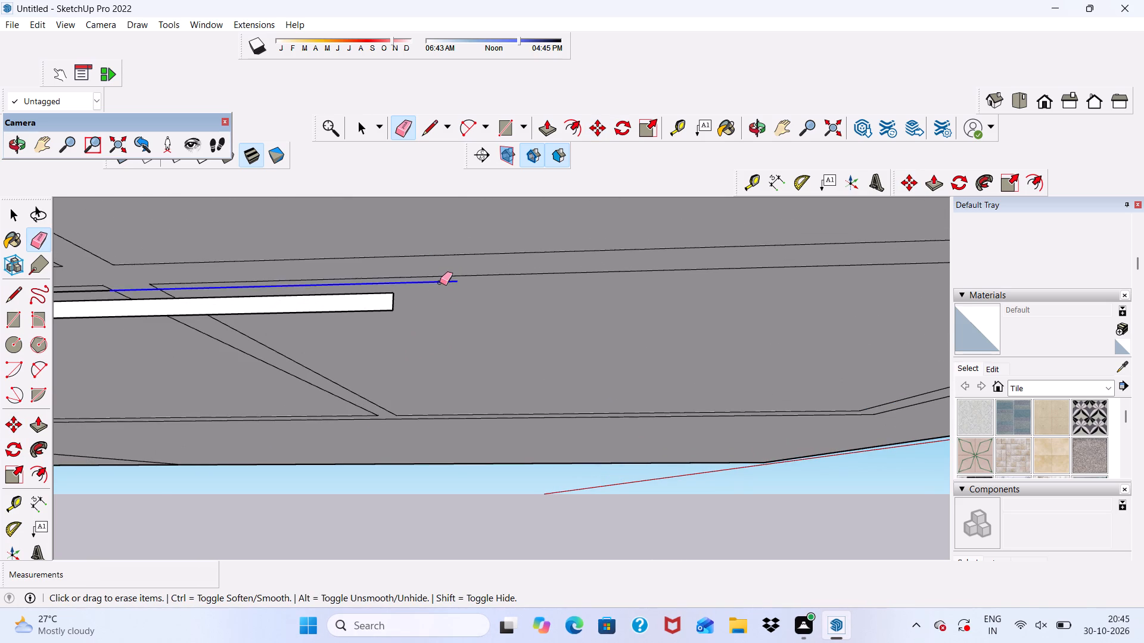
scroll(367, 311, "up", 2)
left_click(377, 291)
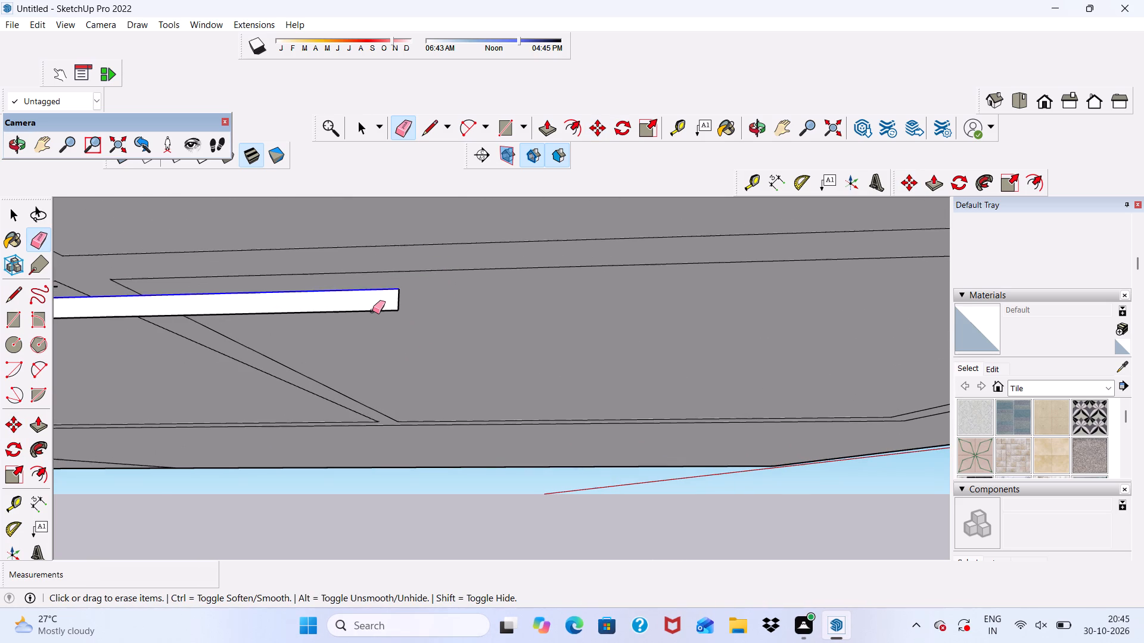
left_click(372, 311)
left_click(396, 308)
scroll(399, 299, "down", 8)
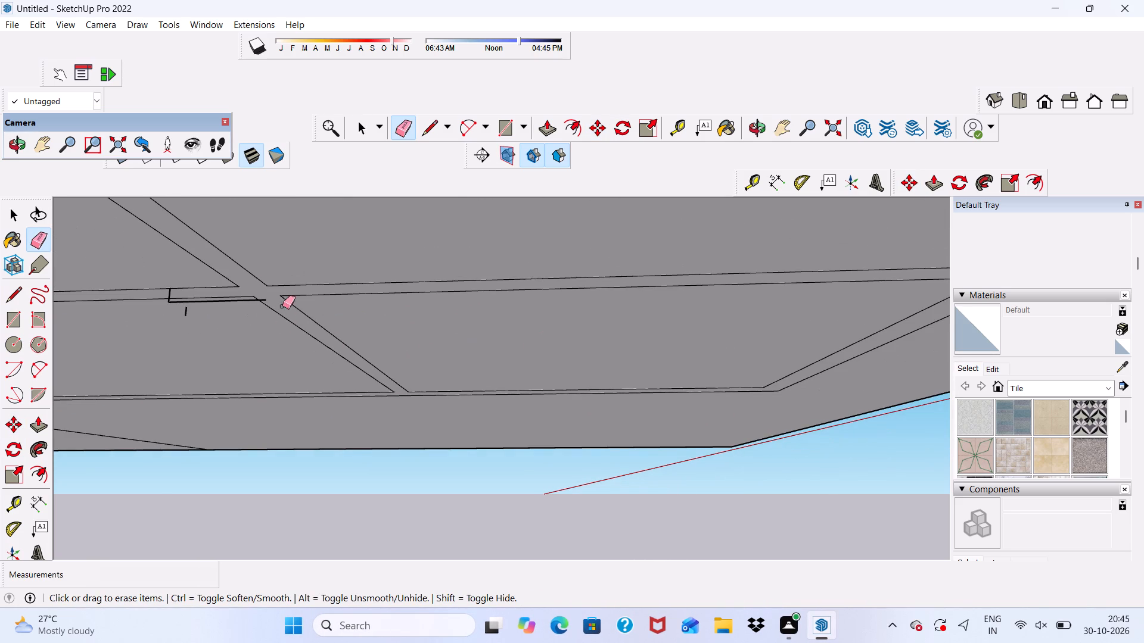
scroll(242, 298, "up", 11)
left_click(232, 302)
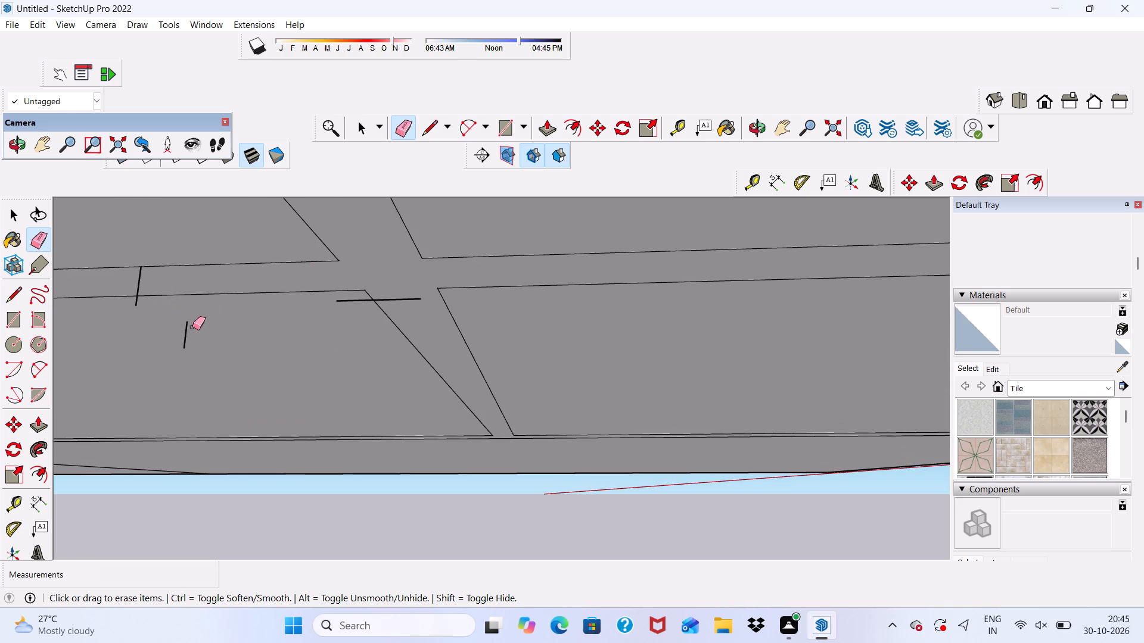
left_click_drag(190, 329, 174, 344)
left_click(139, 287)
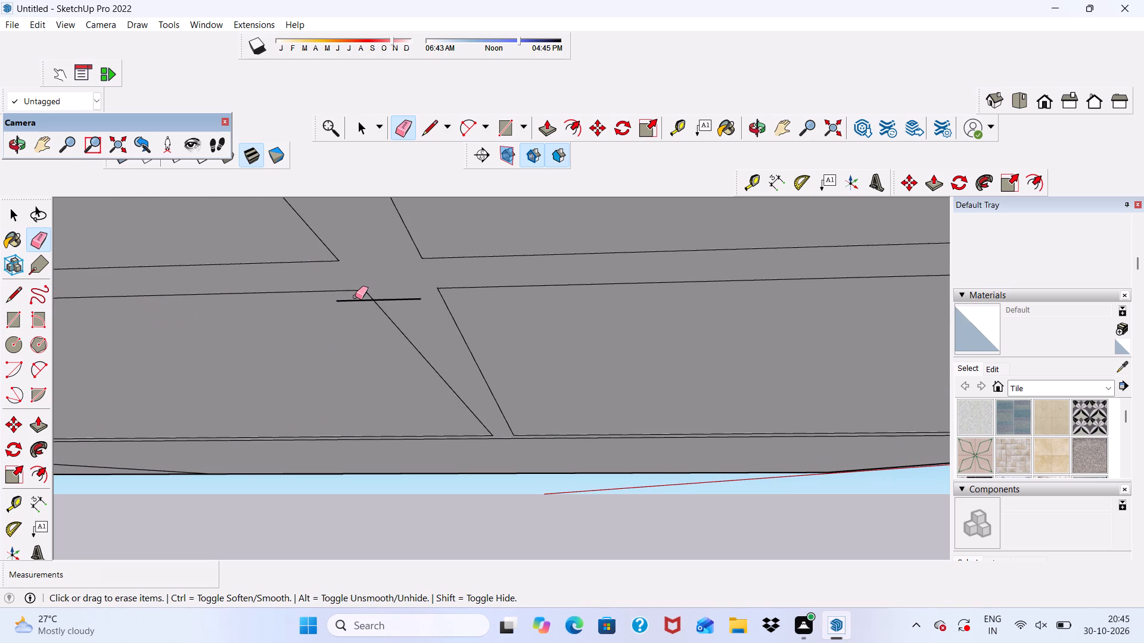
left_click(350, 296)
scroll(350, 301, "down", 16)
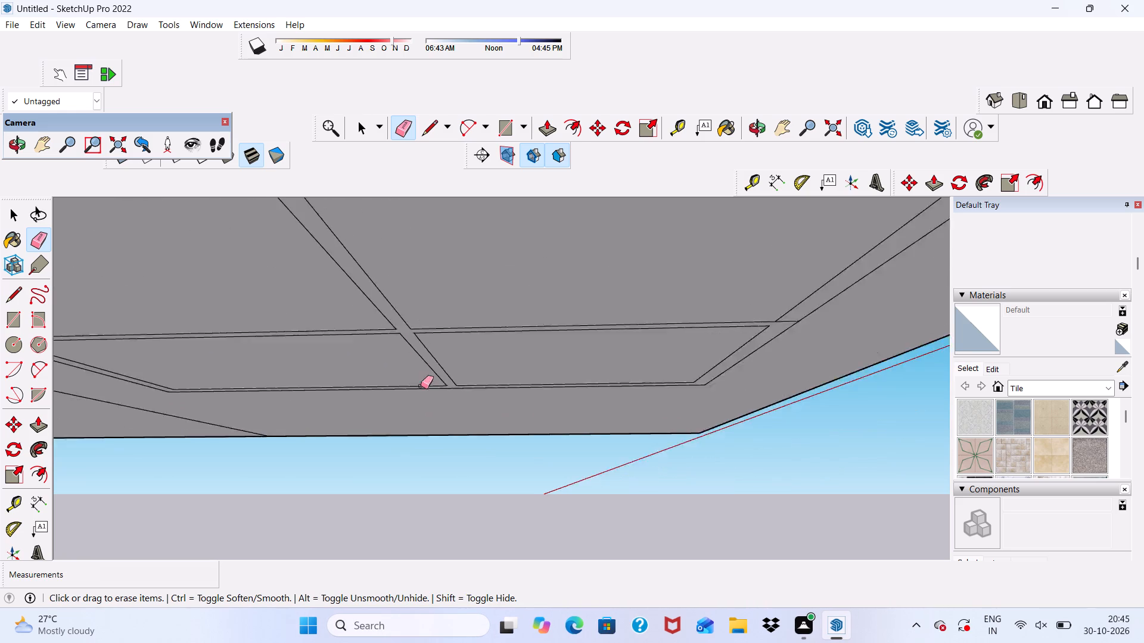
scroll(421, 386, "down", 13)
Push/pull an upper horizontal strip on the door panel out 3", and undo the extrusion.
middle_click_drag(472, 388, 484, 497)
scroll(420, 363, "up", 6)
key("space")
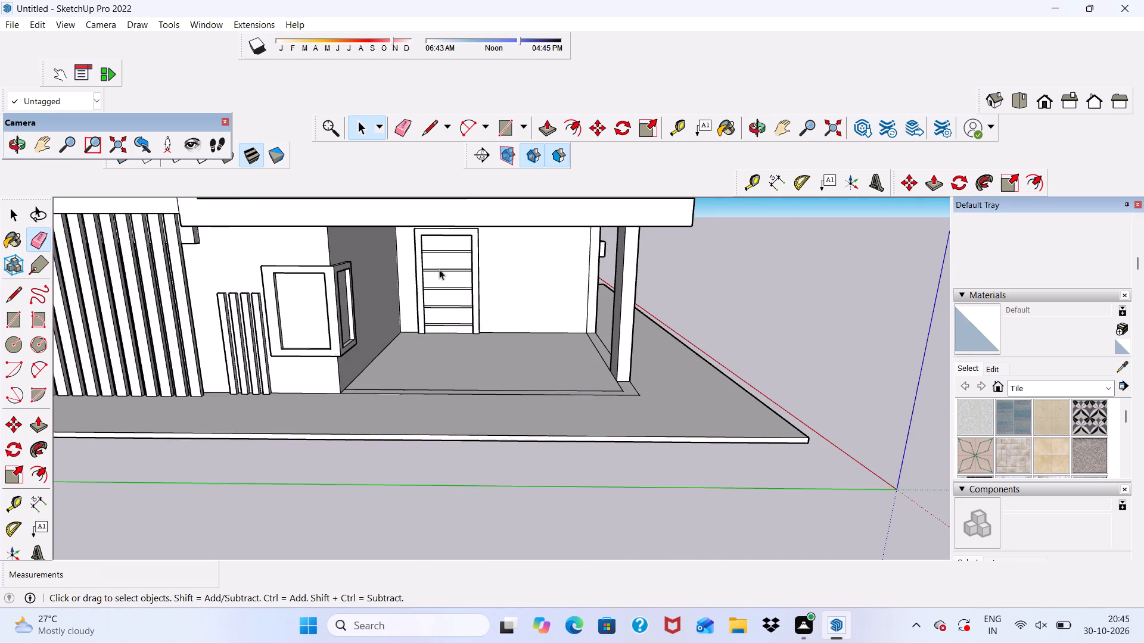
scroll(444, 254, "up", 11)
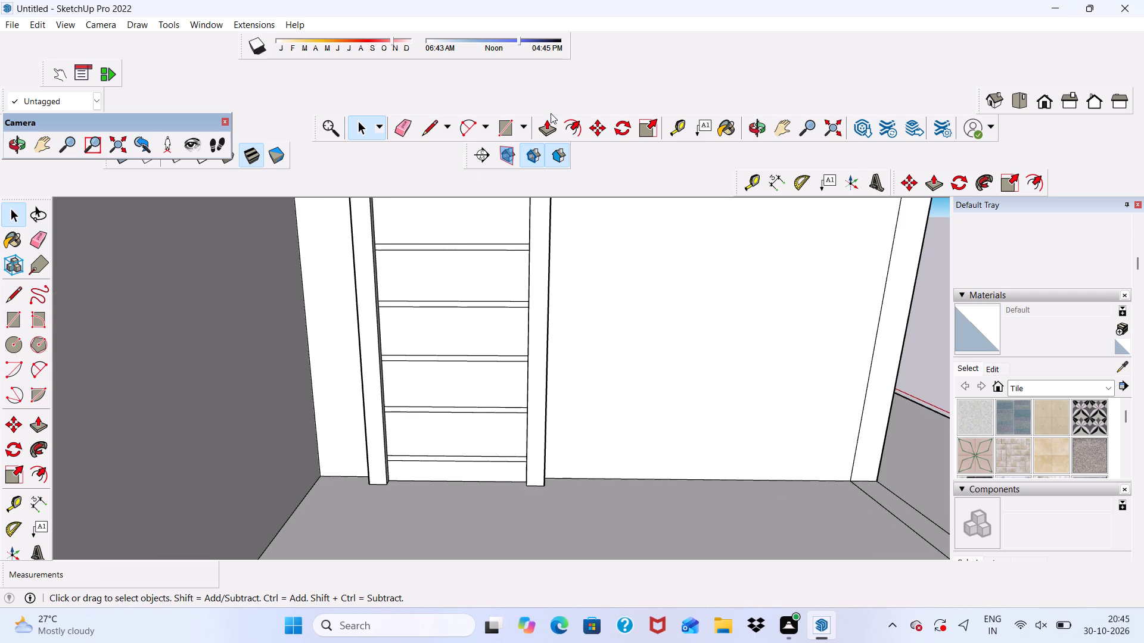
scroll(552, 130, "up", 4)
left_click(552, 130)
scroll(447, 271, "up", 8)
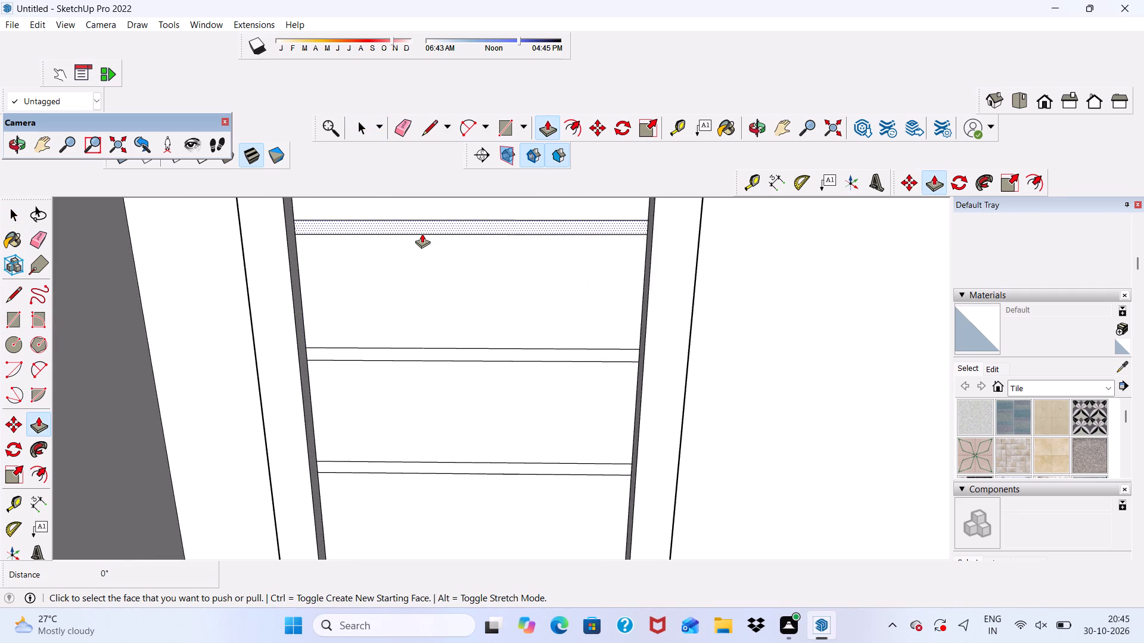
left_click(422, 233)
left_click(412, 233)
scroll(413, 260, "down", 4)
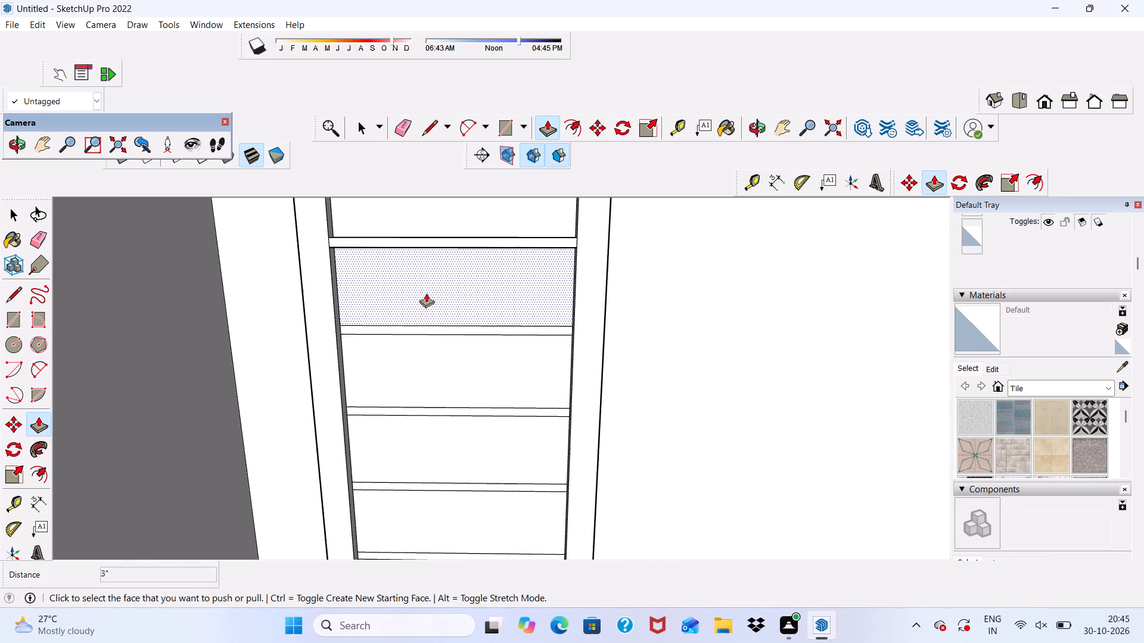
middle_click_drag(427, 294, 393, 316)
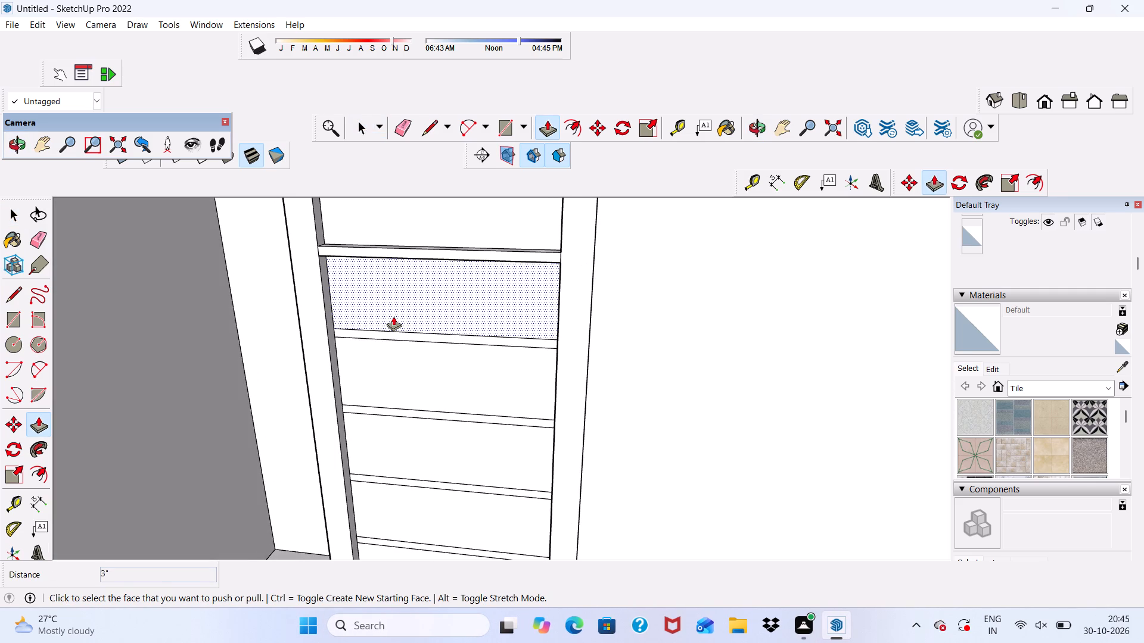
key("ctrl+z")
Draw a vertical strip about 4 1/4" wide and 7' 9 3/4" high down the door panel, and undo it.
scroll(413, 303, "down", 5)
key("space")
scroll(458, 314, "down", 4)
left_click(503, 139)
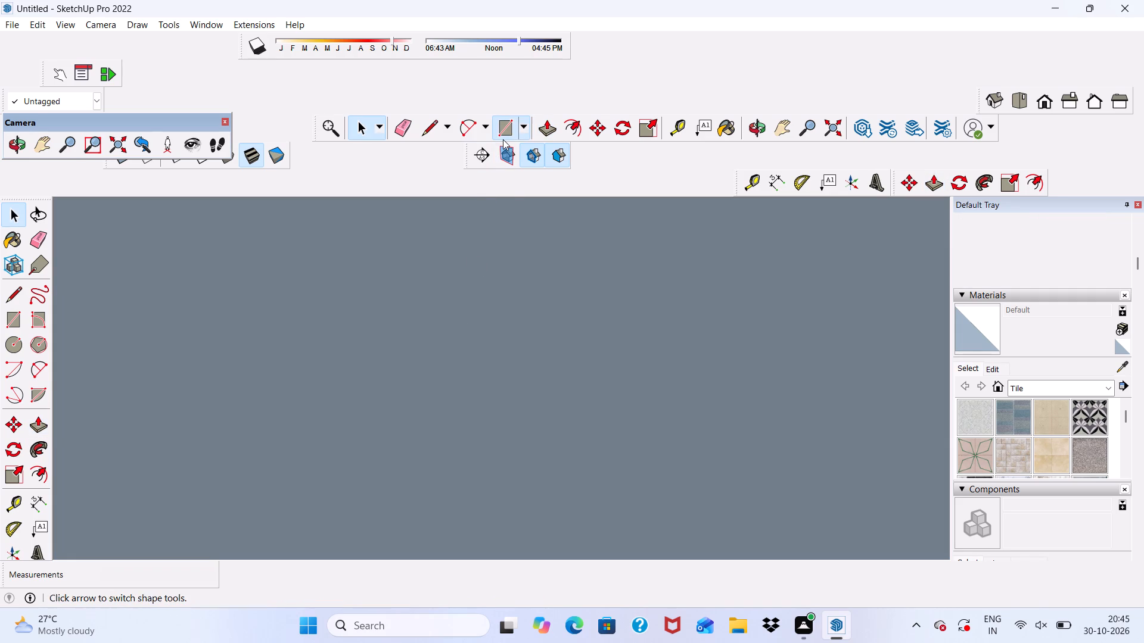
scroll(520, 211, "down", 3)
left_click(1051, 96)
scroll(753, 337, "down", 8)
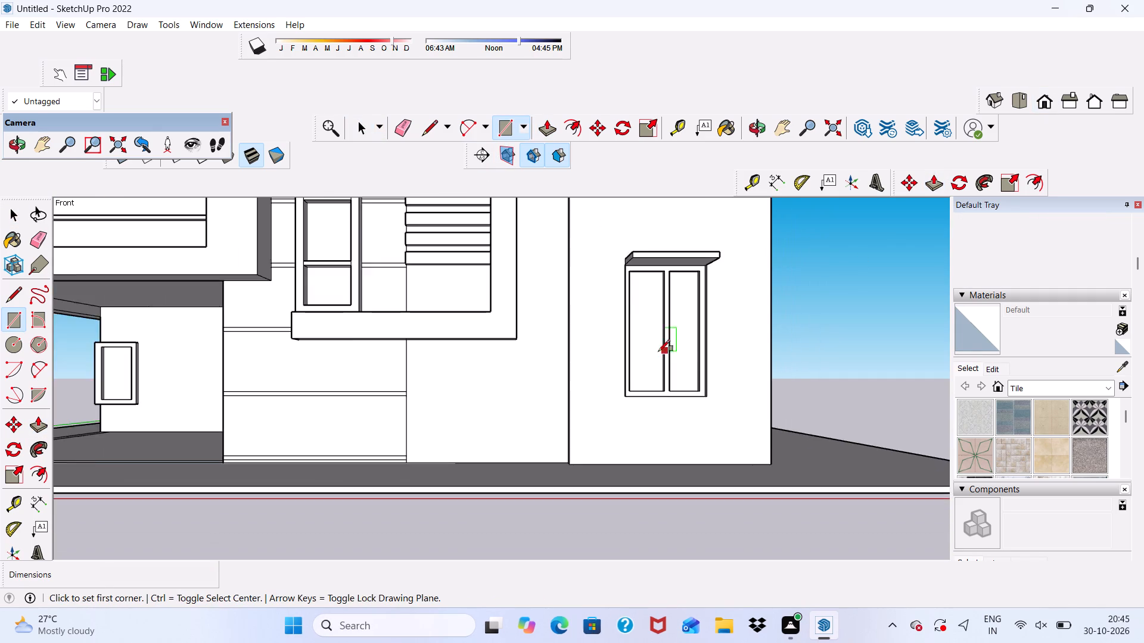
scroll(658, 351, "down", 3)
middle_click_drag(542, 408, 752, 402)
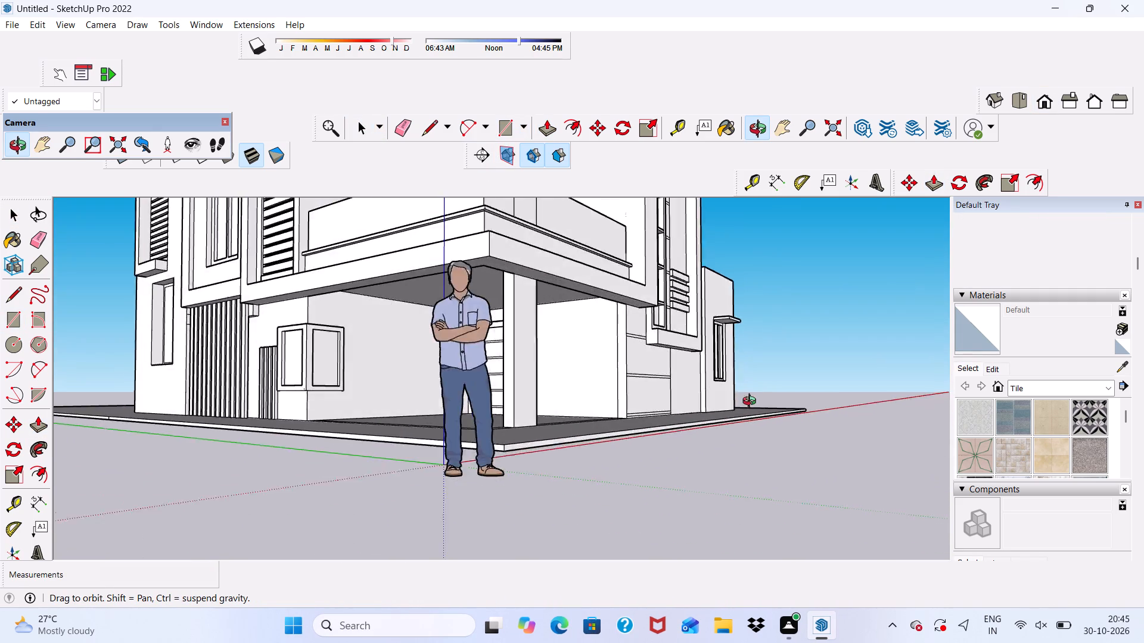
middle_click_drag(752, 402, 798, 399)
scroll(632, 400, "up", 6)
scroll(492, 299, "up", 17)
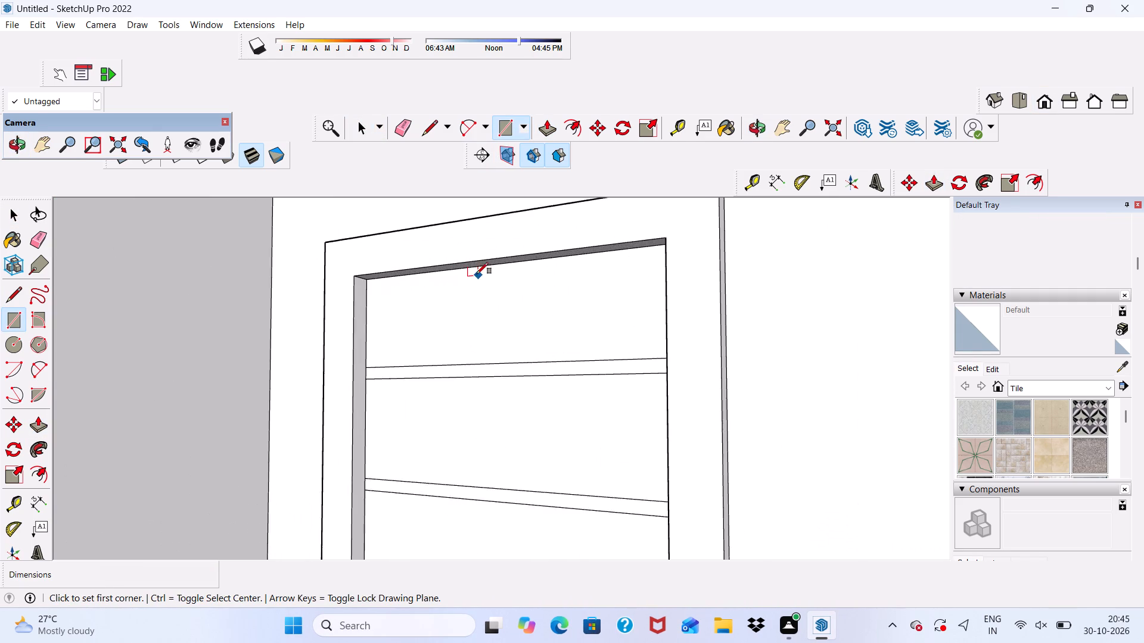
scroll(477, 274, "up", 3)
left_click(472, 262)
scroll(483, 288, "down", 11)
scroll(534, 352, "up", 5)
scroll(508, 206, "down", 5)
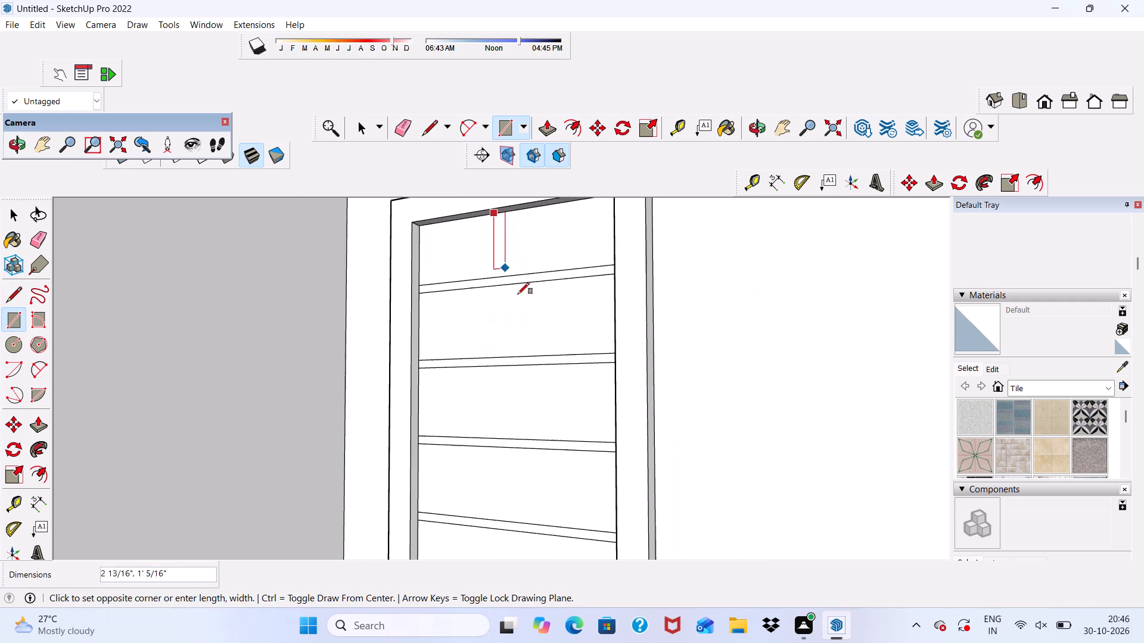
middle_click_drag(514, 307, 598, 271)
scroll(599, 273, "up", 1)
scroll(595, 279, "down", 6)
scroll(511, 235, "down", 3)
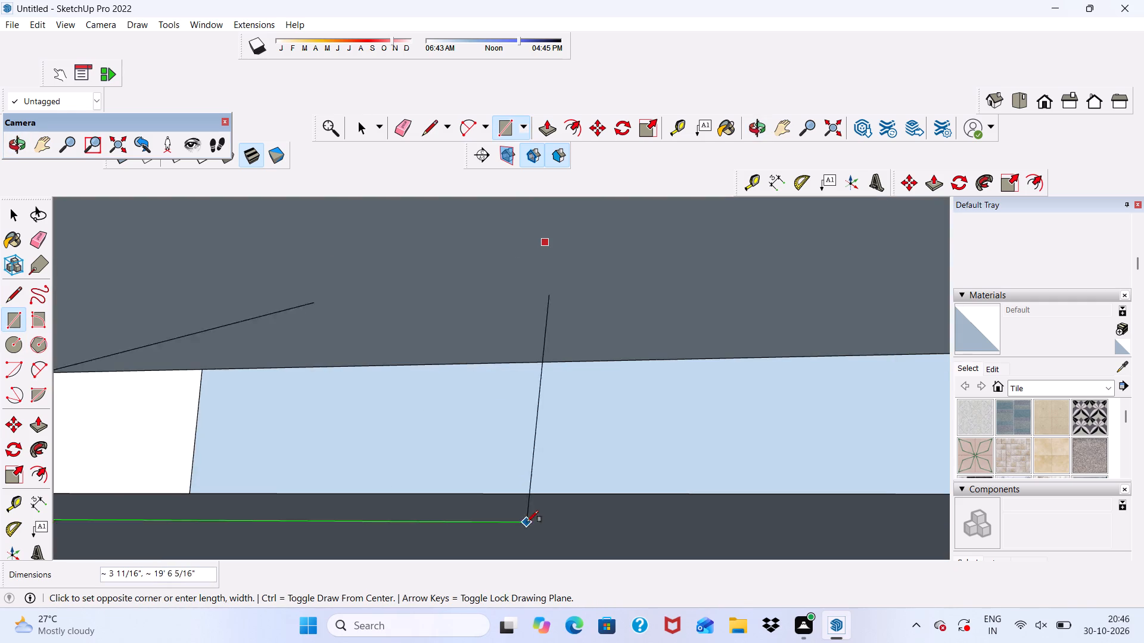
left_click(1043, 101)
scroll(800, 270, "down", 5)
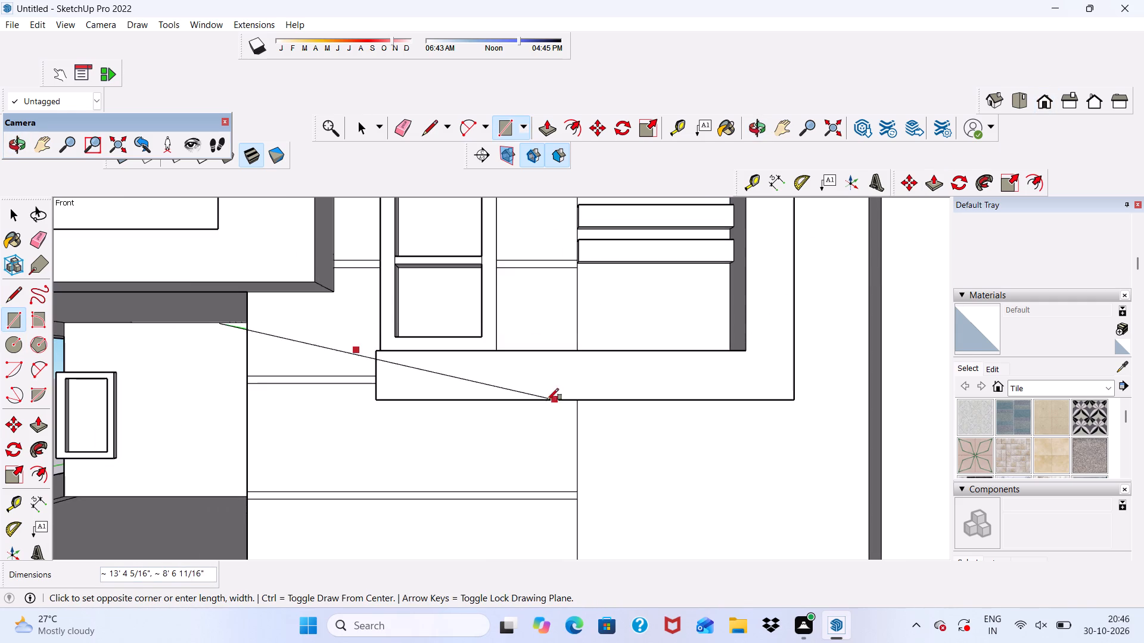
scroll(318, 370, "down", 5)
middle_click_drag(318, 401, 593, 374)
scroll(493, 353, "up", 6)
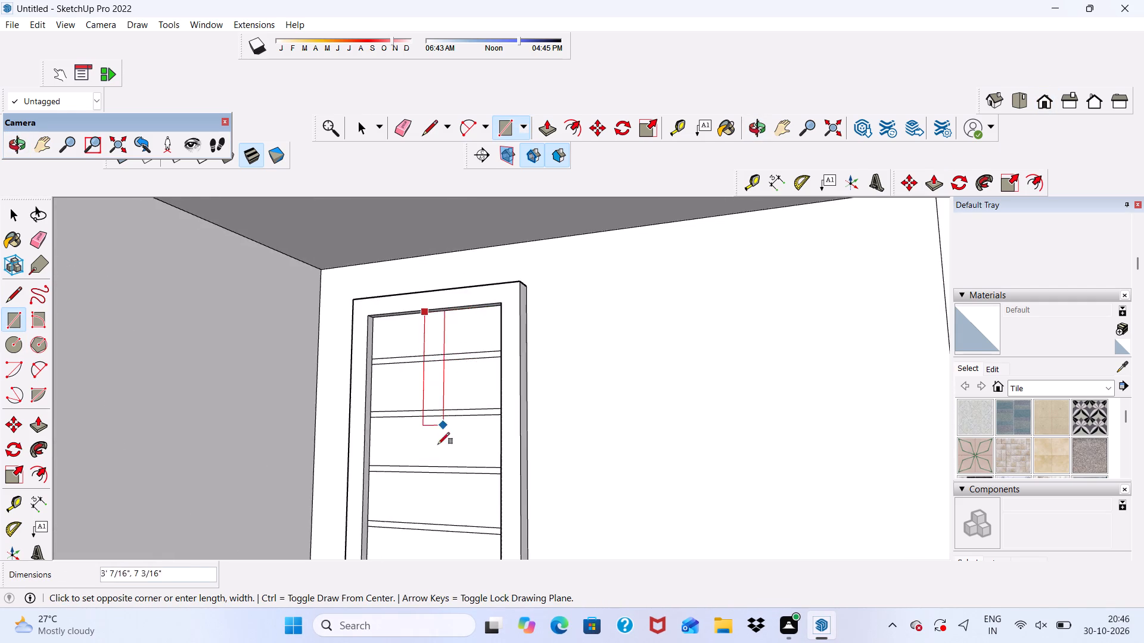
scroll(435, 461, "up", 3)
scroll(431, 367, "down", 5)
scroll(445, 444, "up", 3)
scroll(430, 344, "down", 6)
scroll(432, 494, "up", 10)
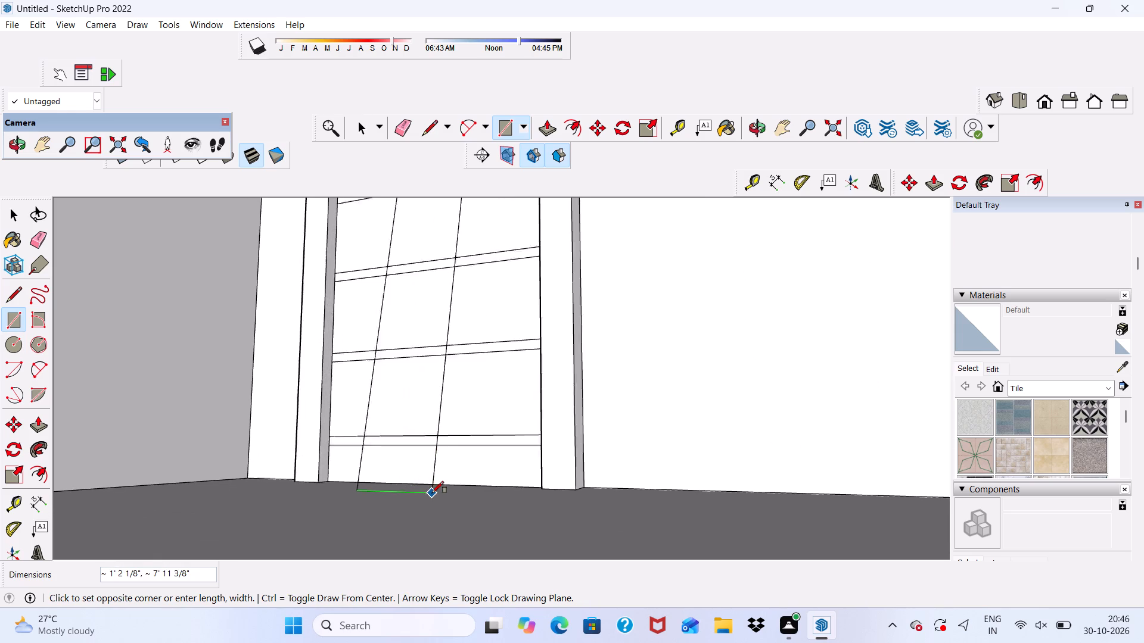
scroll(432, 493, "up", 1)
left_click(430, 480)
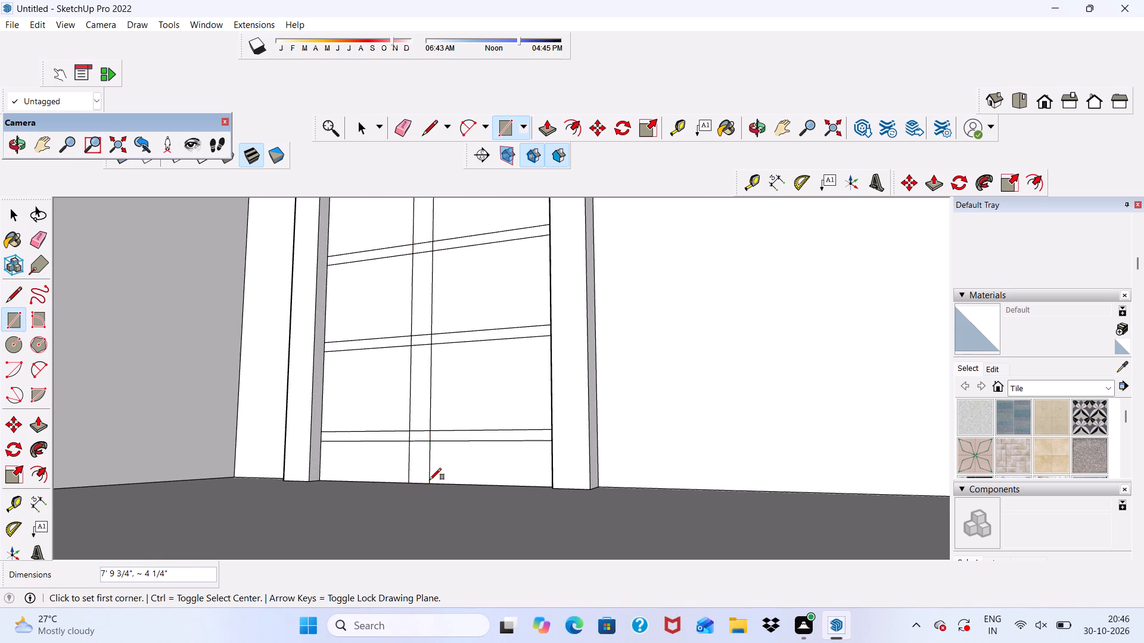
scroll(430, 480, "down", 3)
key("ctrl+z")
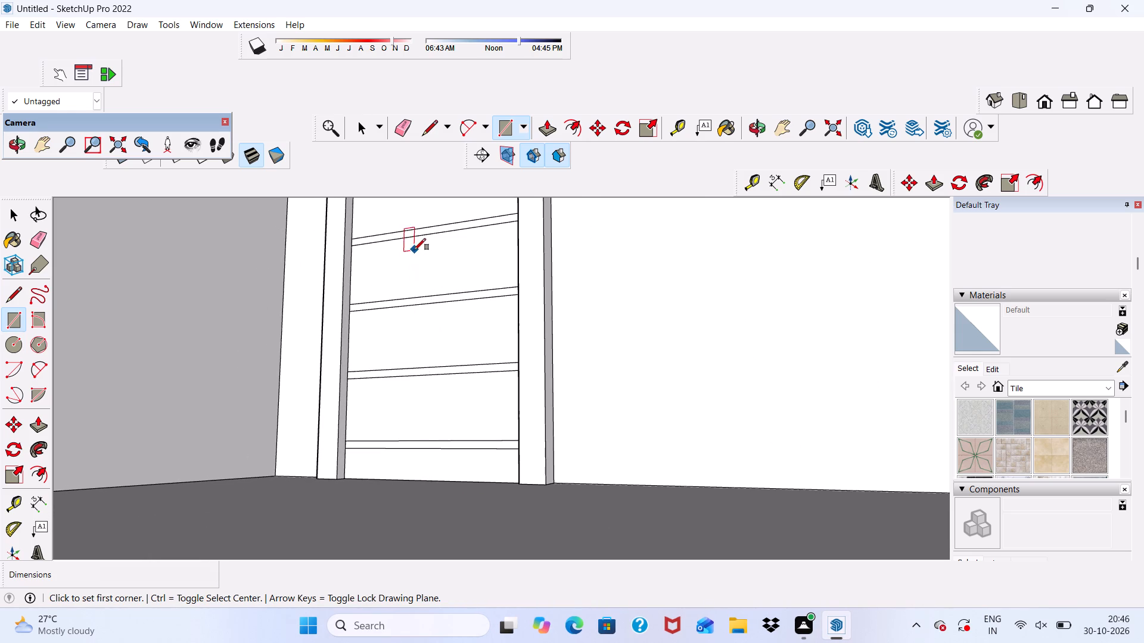
Draw a narrow vertical strip near the middle of the door panel, running from the frame's top edge to the floor.
middle_click_drag(425, 271, 492, 301)
scroll(502, 313, "down", 12)
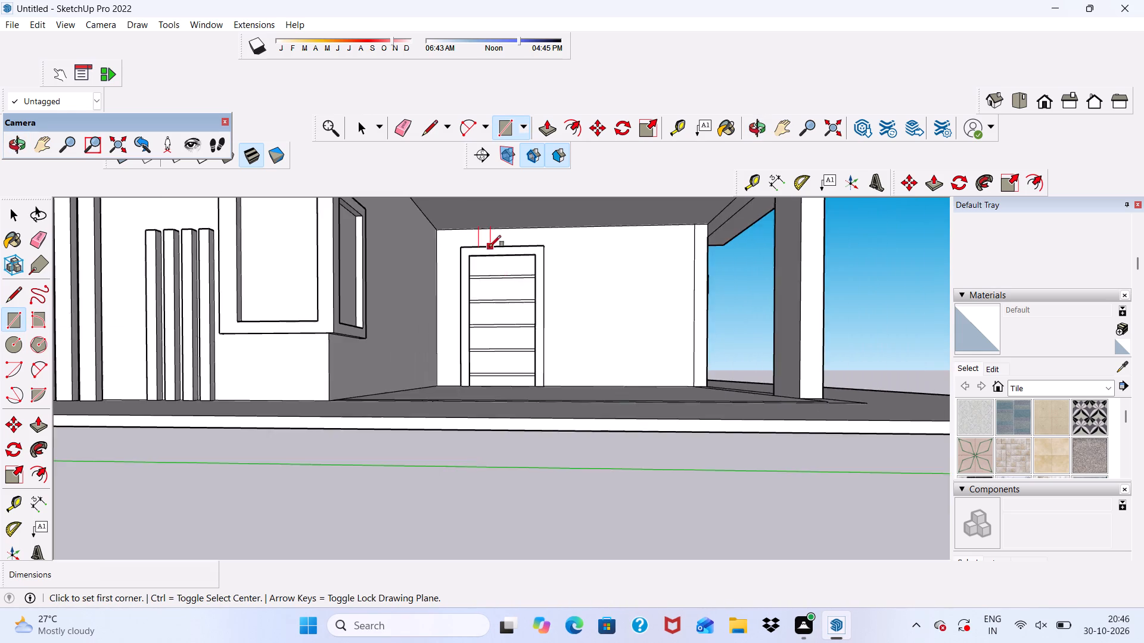
scroll(489, 246, "up", 5)
scroll(489, 246, "down", 2)
middle_click_drag(502, 283, 502, 267)
scroll(502, 259, "up", 6)
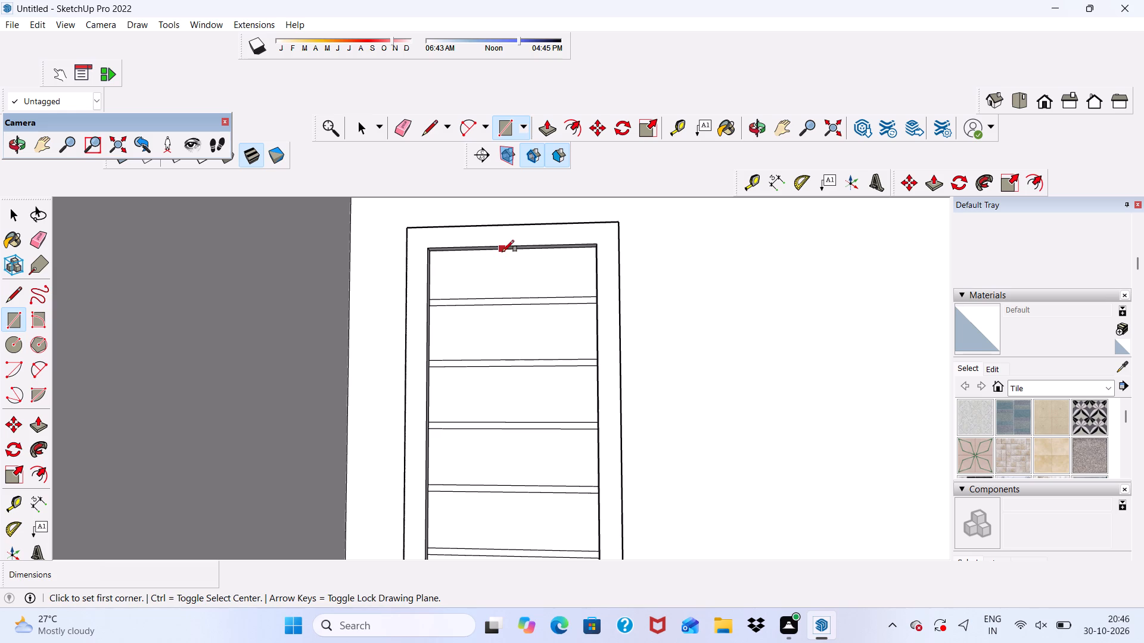
left_click(502, 251)
scroll(506, 270, "down", 2)
scroll(524, 351, "up", 5)
scroll(502, 299, "down", 6)
scroll(521, 341, "up", 1)
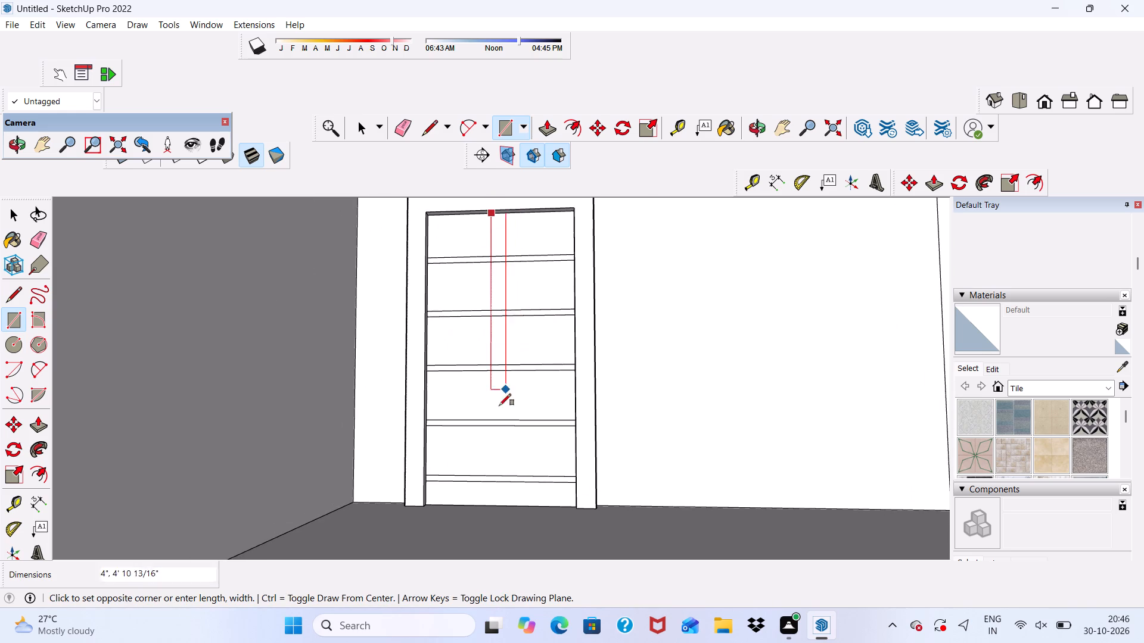
scroll(487, 505, "up", 4)
left_click(503, 510)
scroll(504, 510, "down", 5)
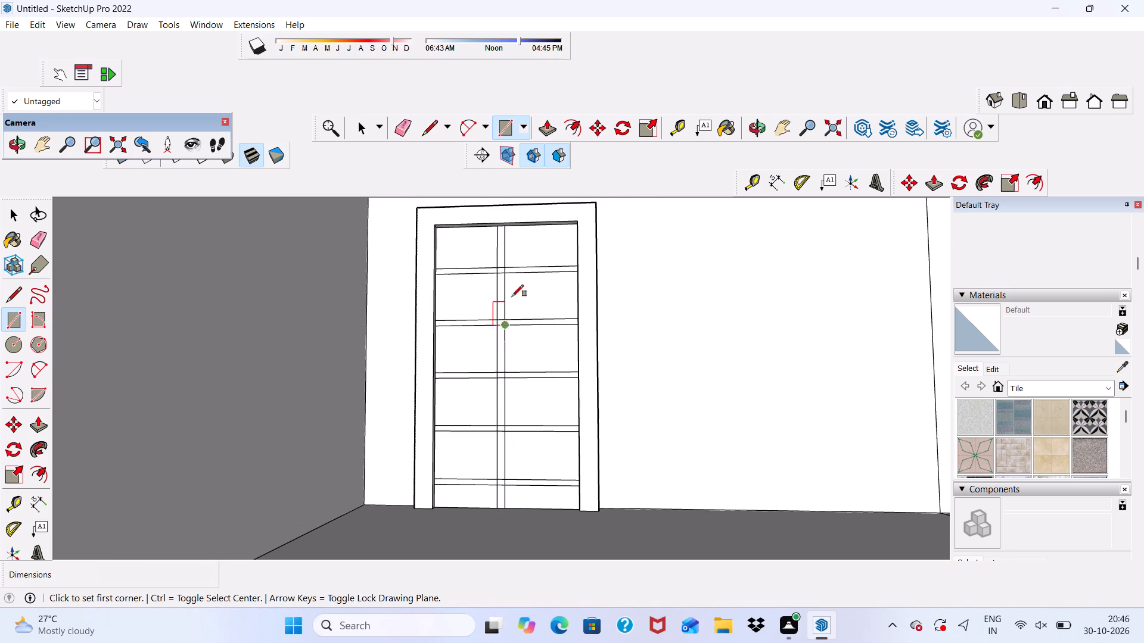
Erase the horizontal strips' edge segments that cross inside the vertical strip on the door panel.
left_click(406, 130)
scroll(442, 189, "up", 18)
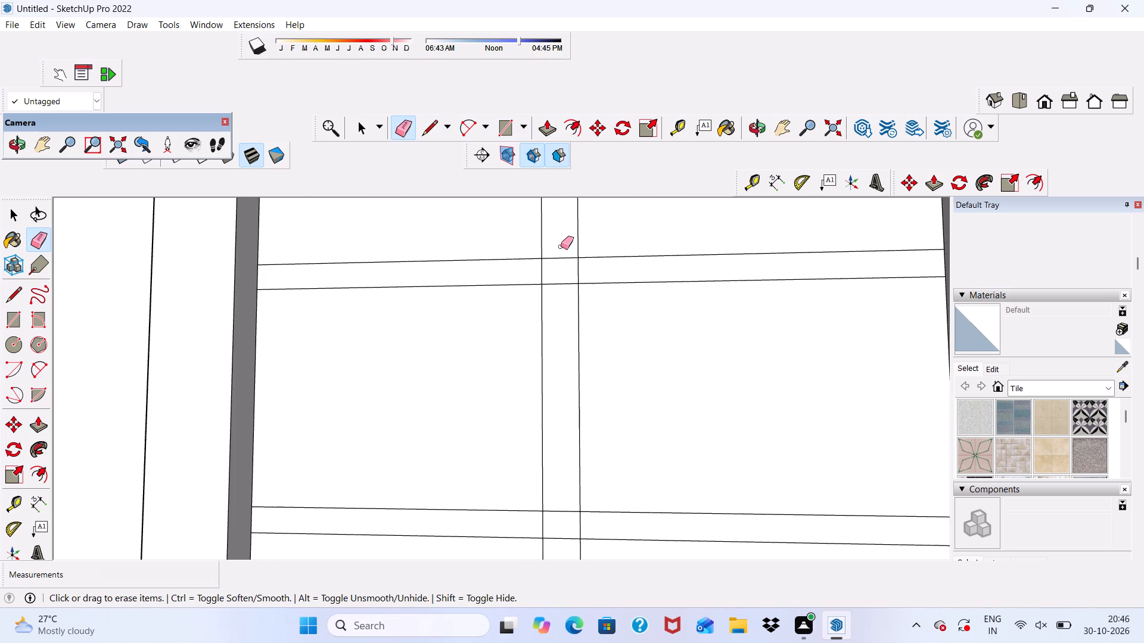
left_click_drag(561, 246, 555, 291)
scroll(555, 235, "down", 6)
scroll(581, 345, "up", 7)
left_click_drag(534, 445, 552, 514)
scroll(543, 351, "down", 14)
scroll(534, 419, "up", 6)
scroll(513, 469, "down", 3)
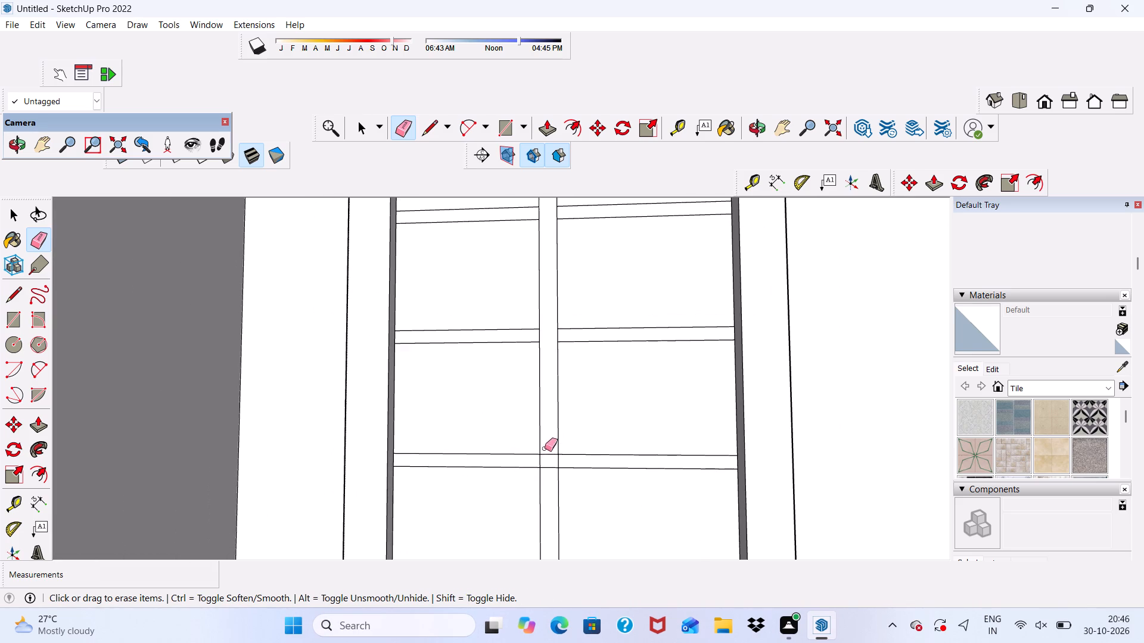
left_click_drag(545, 448, 549, 471)
scroll(540, 345, "down", 7)
scroll(554, 367, "up", 6)
scroll(541, 428, "down", 3)
scroll(536, 483, "up", 5)
scroll(534, 360, "down", 6)
scroll(549, 510, "up", 4)
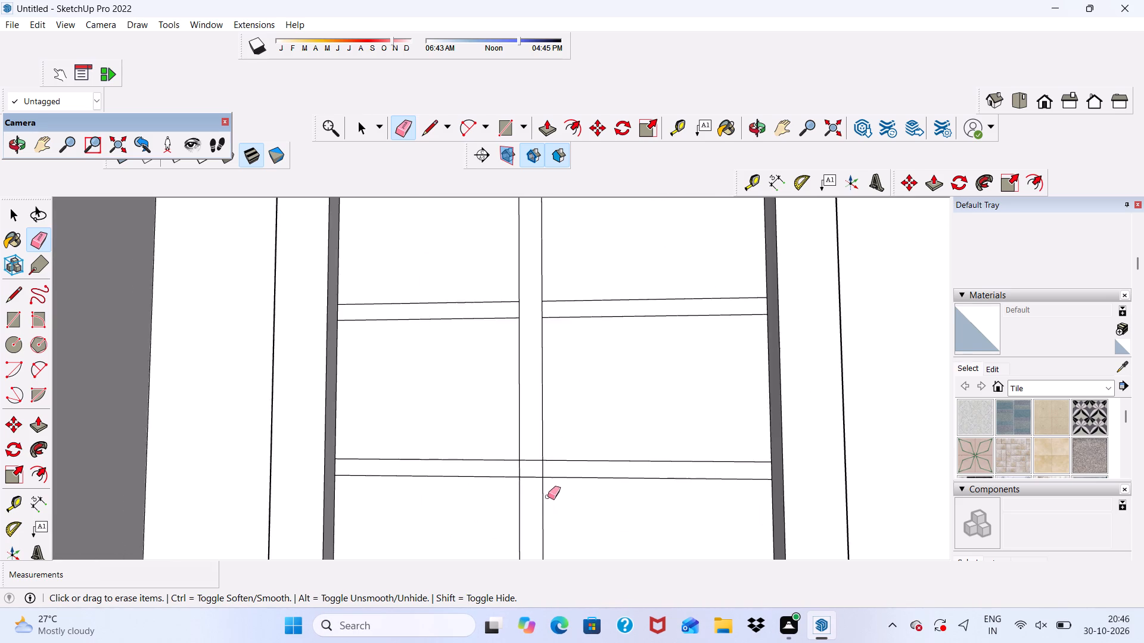
scroll(548, 497, "up", 6)
left_click_drag(508, 463, 520, 497)
left_click_drag(513, 479, 513, 522)
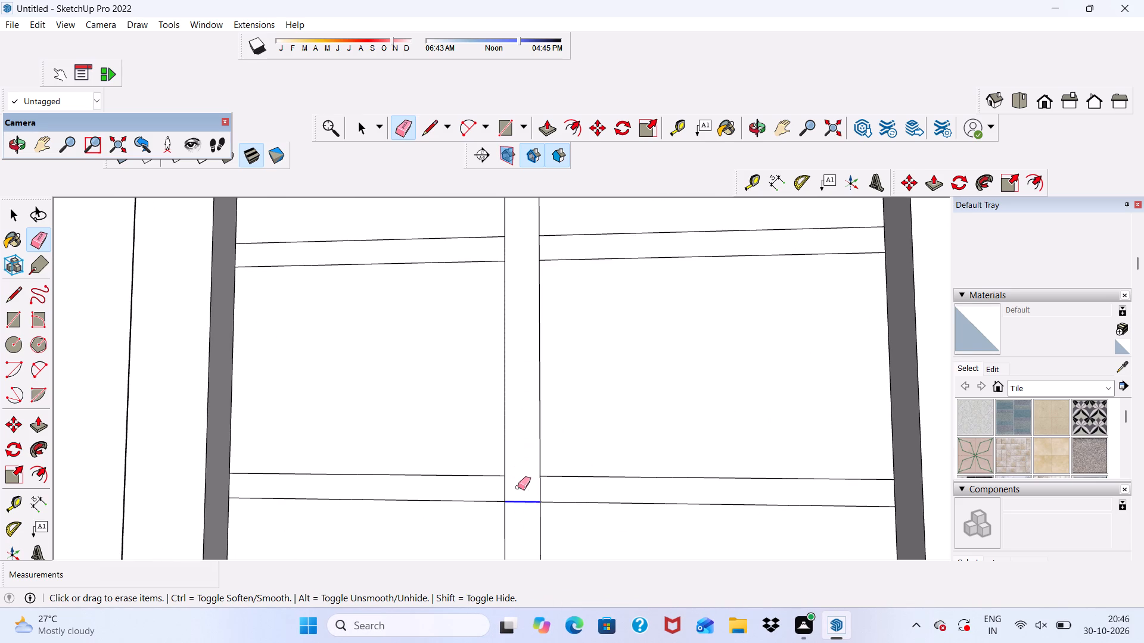
scroll(517, 326, "down", 12)
scroll(528, 475, "up", 7)
left_click_drag(526, 424, 526, 448)
left_click(525, 447)
Erase the vertical strip's edge segments where it crosses the lower horizontal strips on the door panel.
left_click_drag(520, 442, 509, 442)
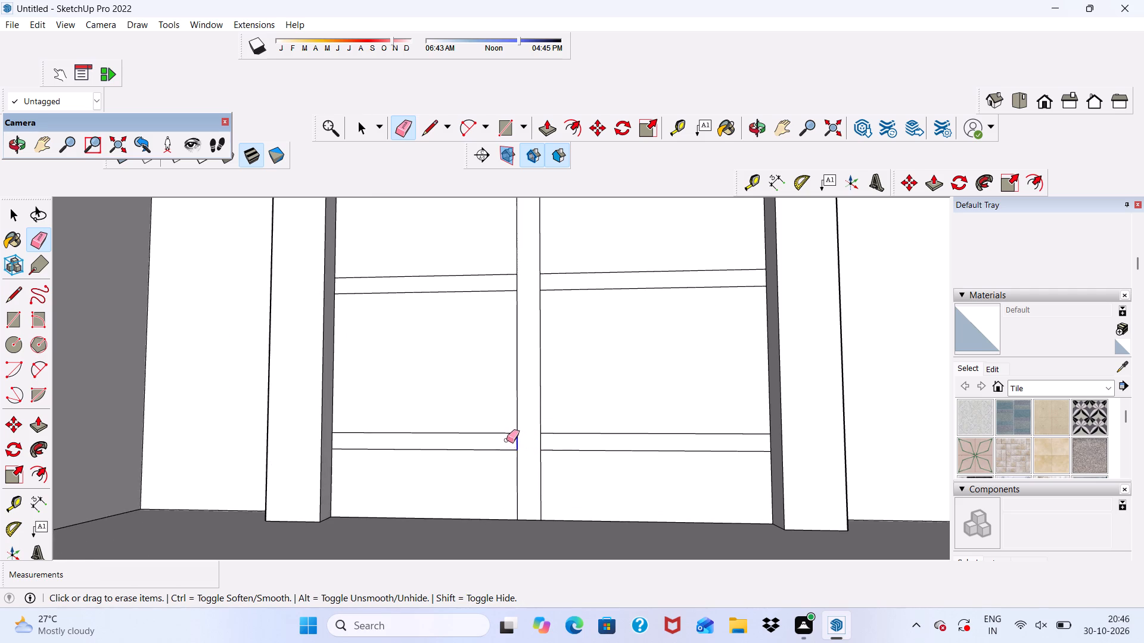
left_click_drag(537, 444, 552, 442)
scroll(538, 307, "up", 5)
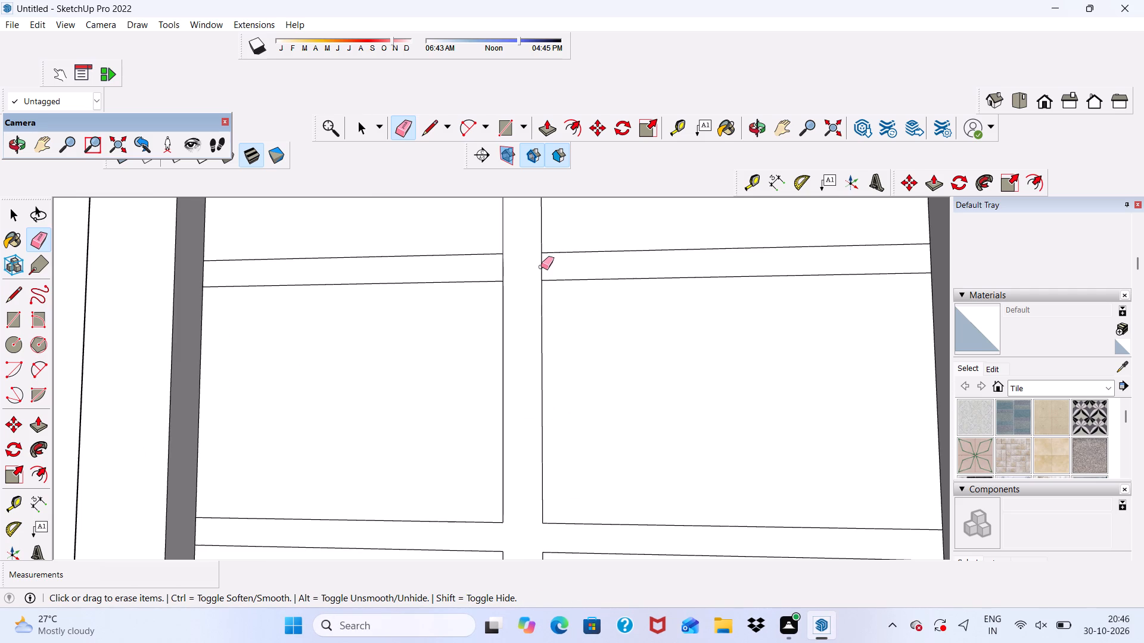
left_click_drag(541, 267, 531, 267)
left_click_drag(480, 267, 506, 267)
scroll(508, 273, "down", 18)
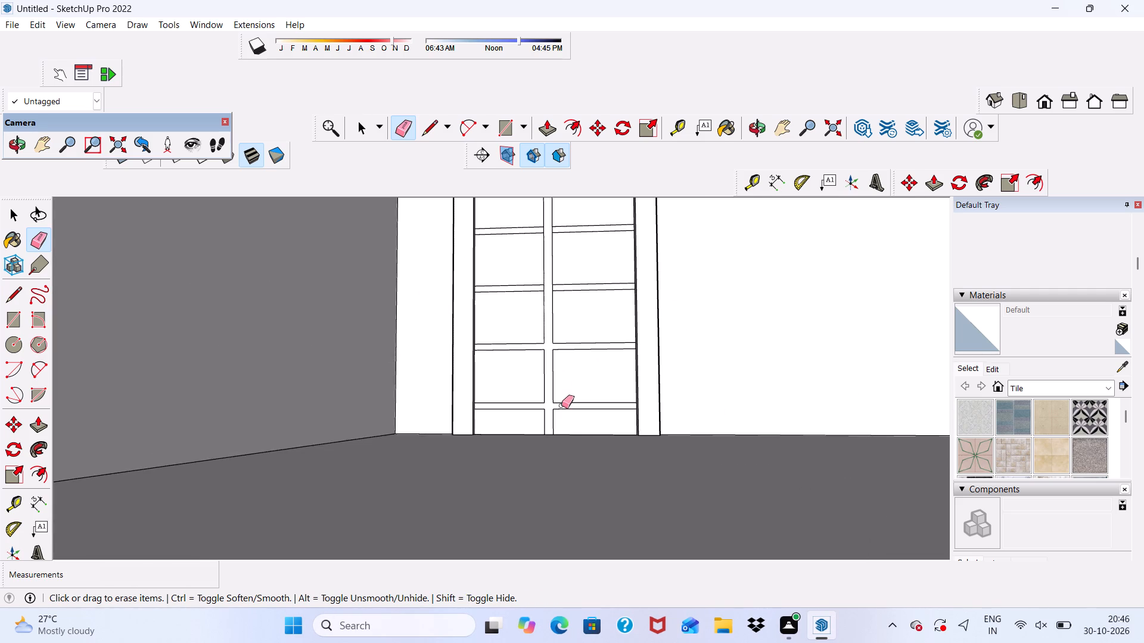
scroll(544, 296, "up", 14)
left_click(562, 308)
left_click(529, 308)
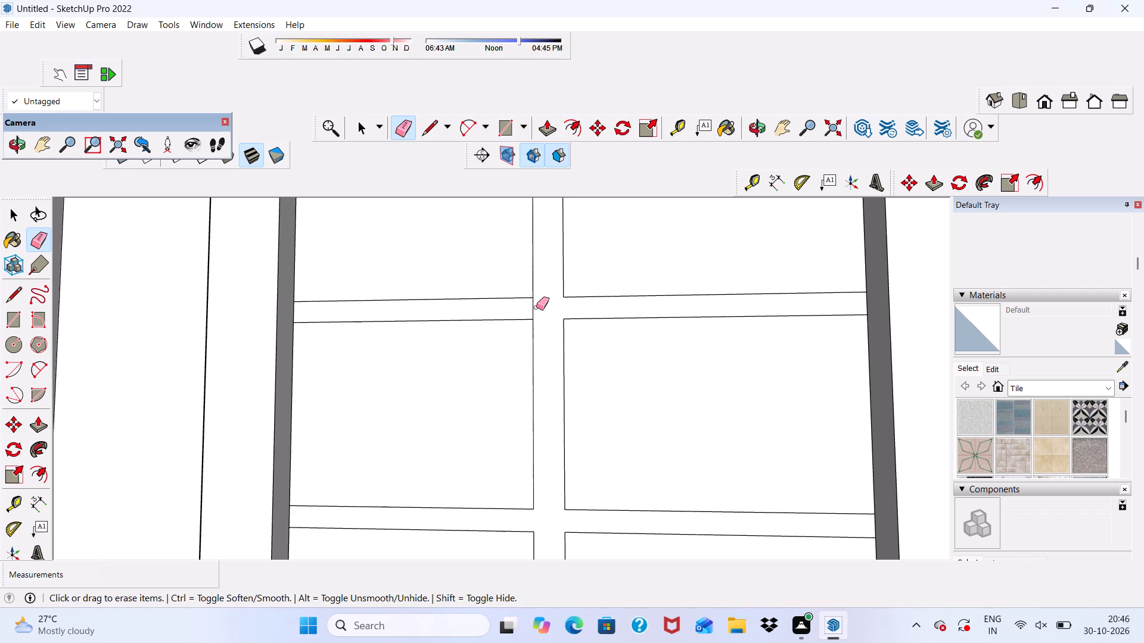
left_click_drag(537, 307, 527, 309)
scroll(531, 329, "down", 11)
scroll(554, 273, "up", 7)
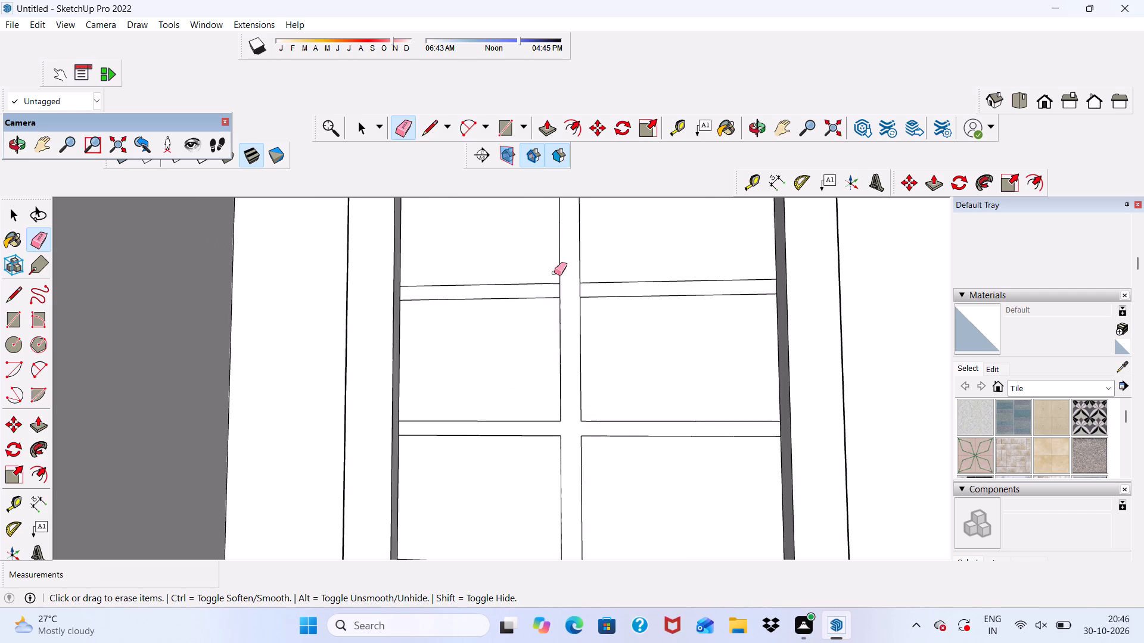
Erase the vertical strip's edge segments at the upper horizontal strip crossings, merging the door strips into one grid face.
scroll(554, 273, "up", 5)
left_click(559, 290)
left_click(595, 293)
left_click_drag(557, 297, 558, 295)
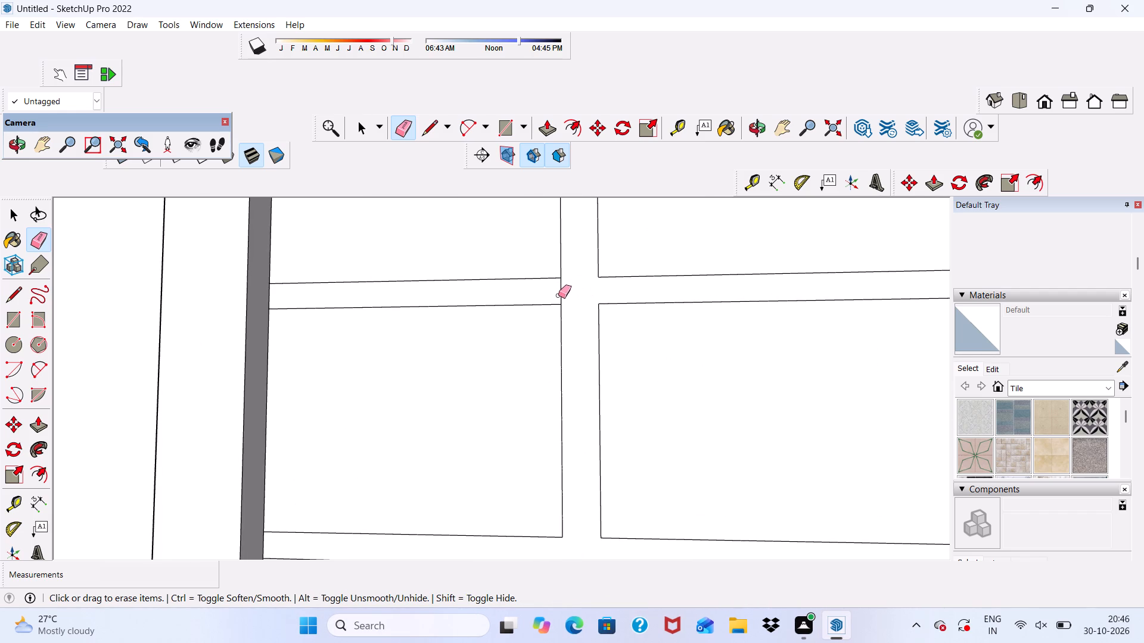
left_click_drag(558, 295, 570, 290)
scroll(567, 301, "down", 17)
scroll(579, 288, "up", 12)
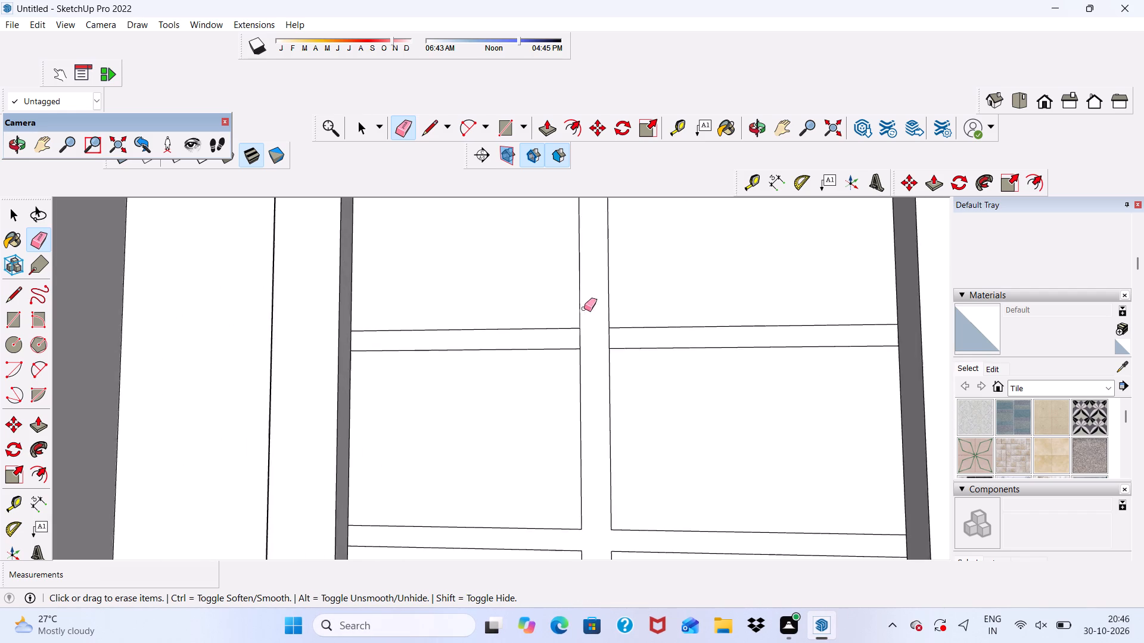
scroll(584, 308, "up", 6)
left_click_drag(583, 343, 565, 343)
left_click_drag(621, 331, 652, 333)
scroll(627, 339, "down", 6)
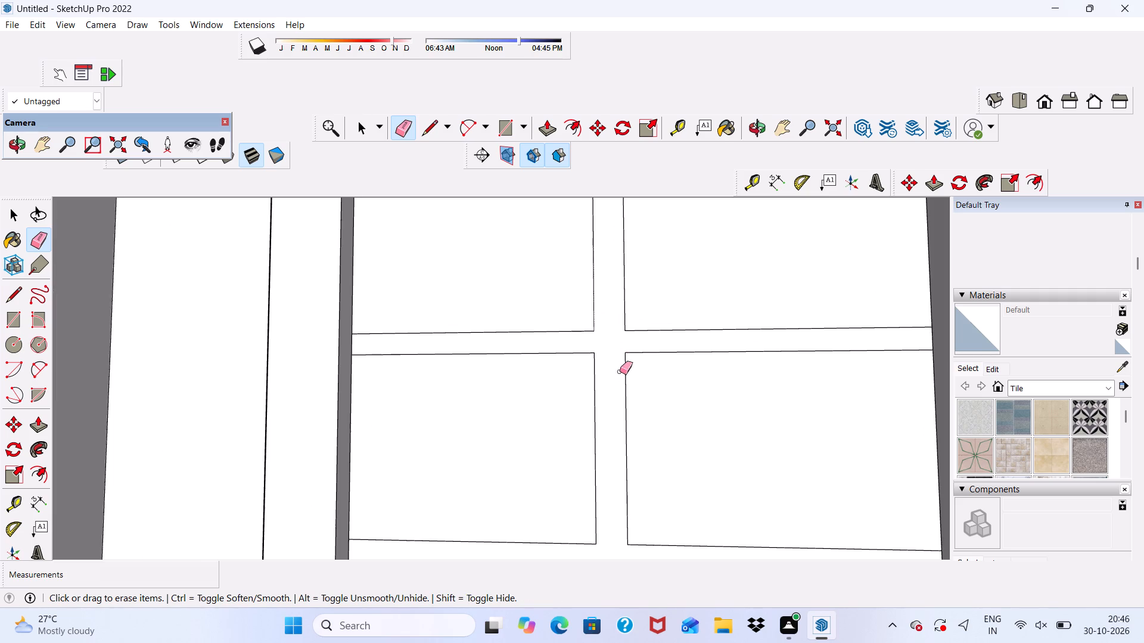
Push/pull the merged grid face on the door panel out 3".
key("space")
left_click(608, 329)
scroll(595, 331, "down", 6)
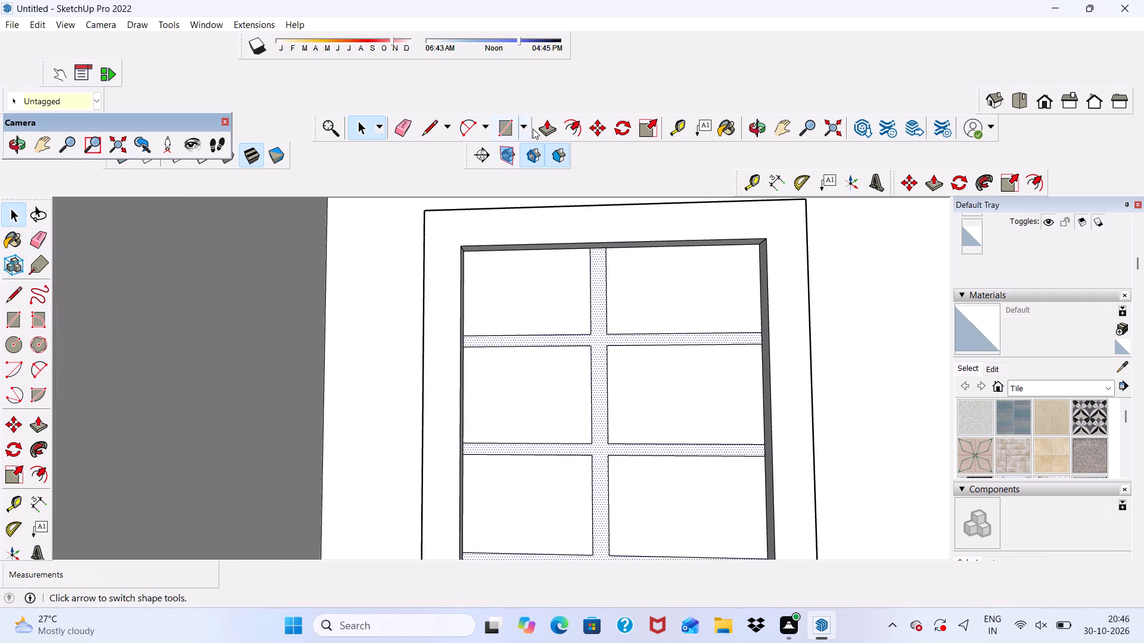
left_click(549, 124)
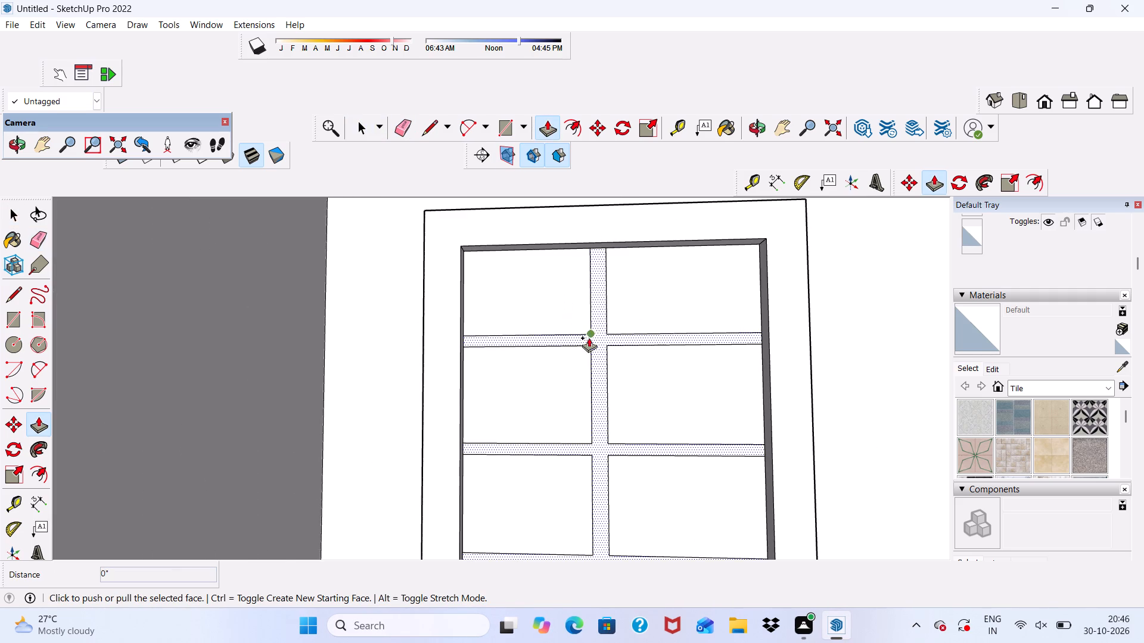
left_click(594, 345)
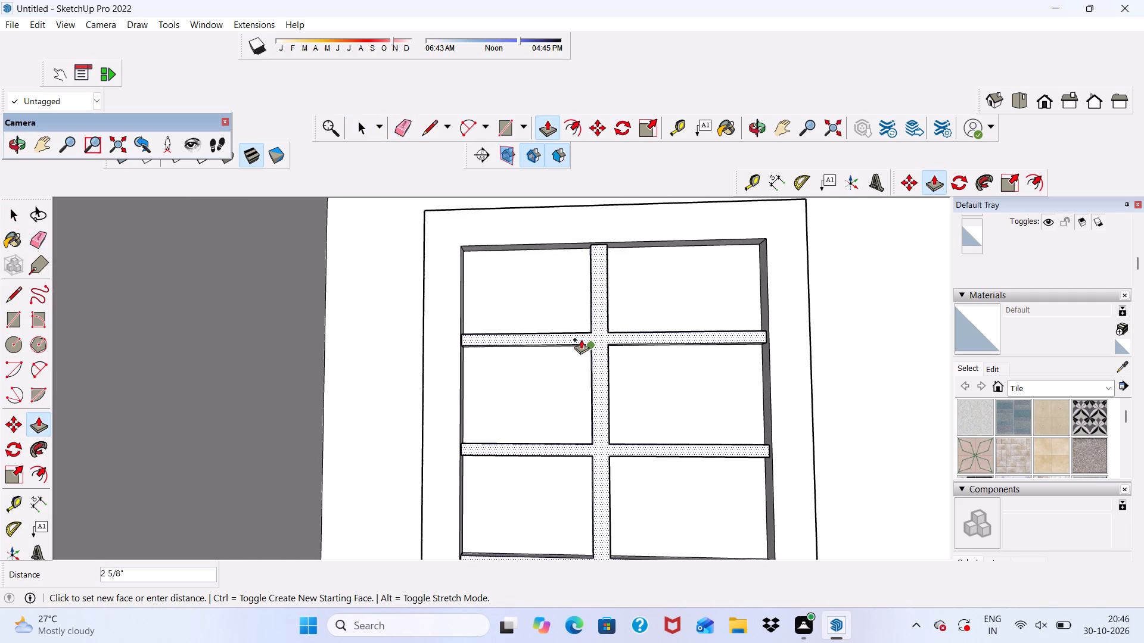
type("3\"")
key("Return")
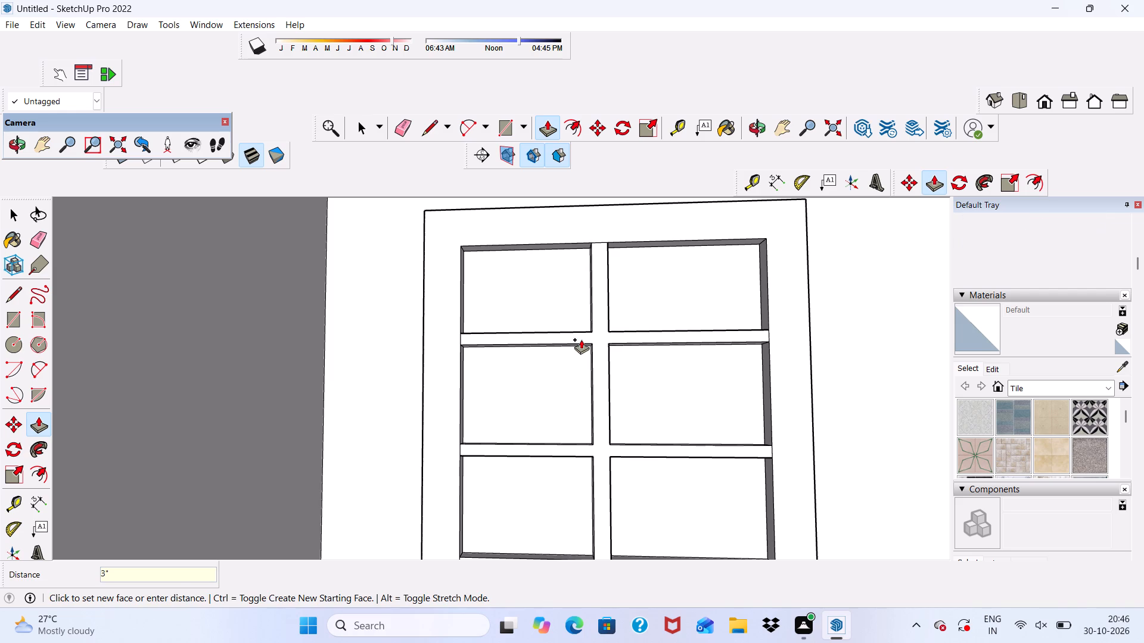
key("space")
Examine the entrance door and porch together with the rest of the house front from outside.
scroll(578, 339, "down", 6)
middle_click_drag(645, 386, 590, 386)
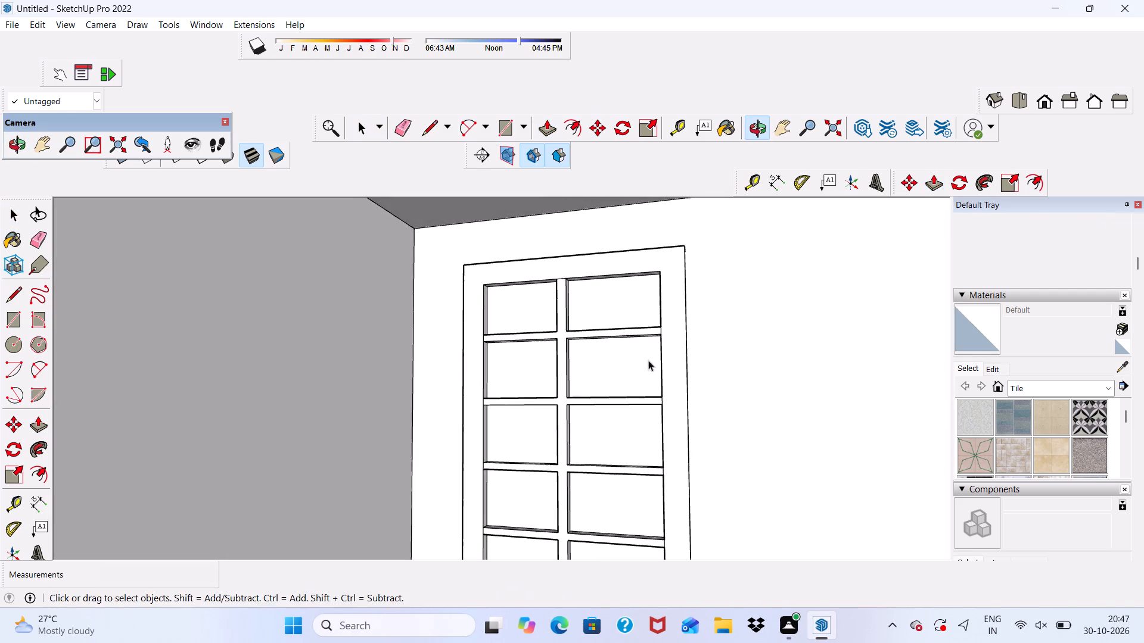
middle_click_drag(651, 360, 744, 347)
scroll(570, 336, "down", 14)
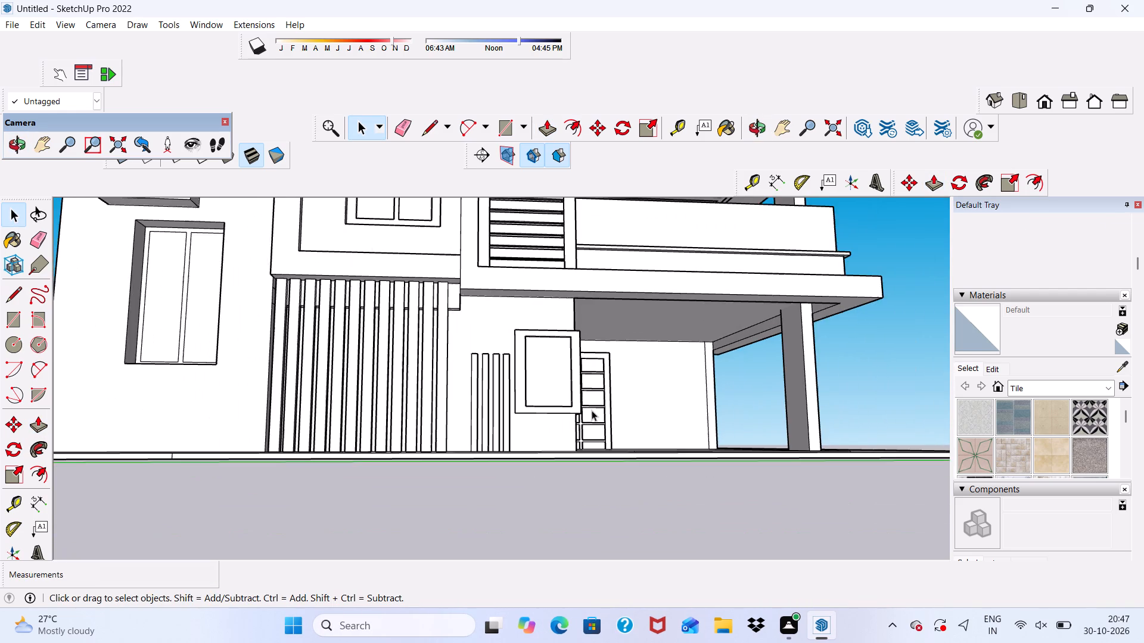
middle_click_drag(592, 410, 450, 440)
middle_click_drag(501, 445, 533, 476)
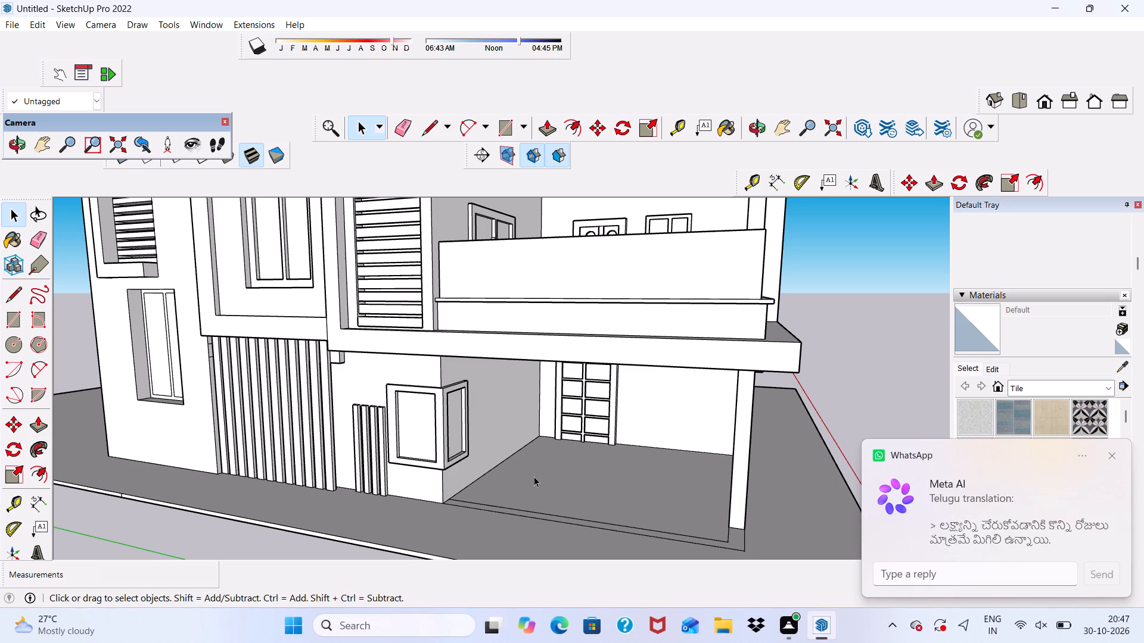
scroll(510, 310, "down", 5)
middle_click_drag(592, 383, 574, 387)
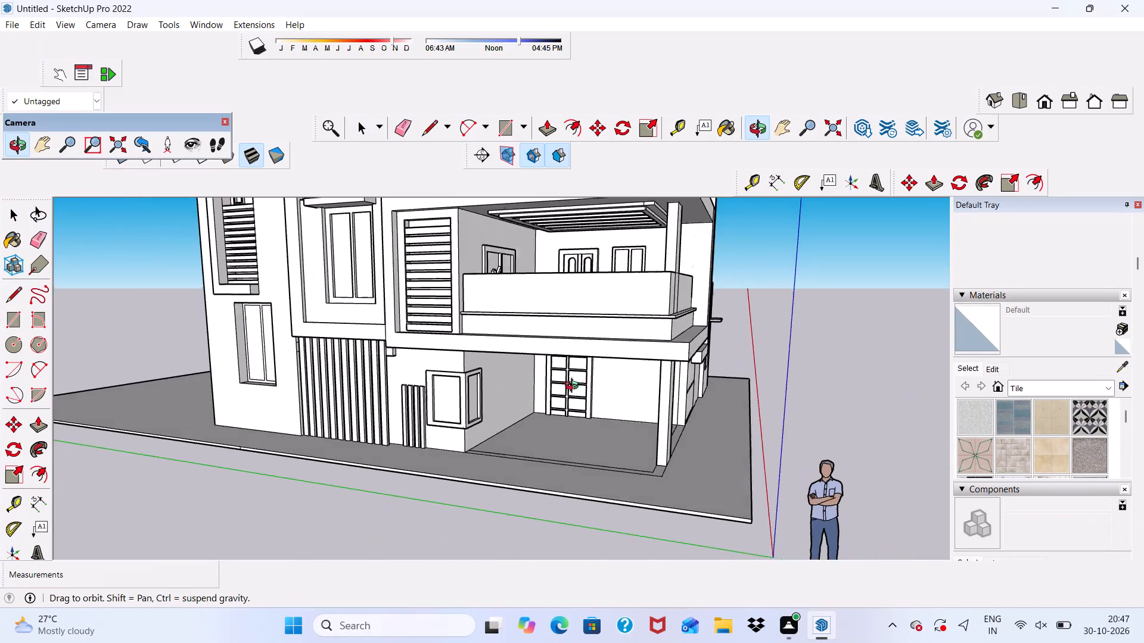
middle_click_drag(574, 387, 643, 357)
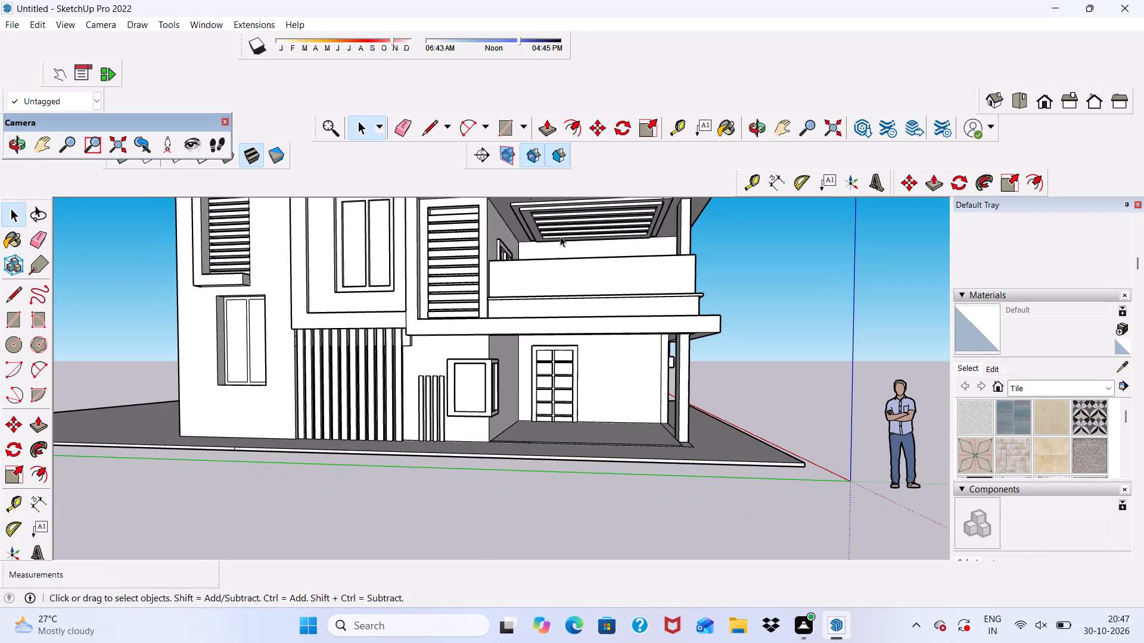
Erase the stray vertical edge near the outer end of the porch's back wall.
left_click(509, 123)
scroll(652, 310, "up", 8)
scroll(631, 377, "down", 2)
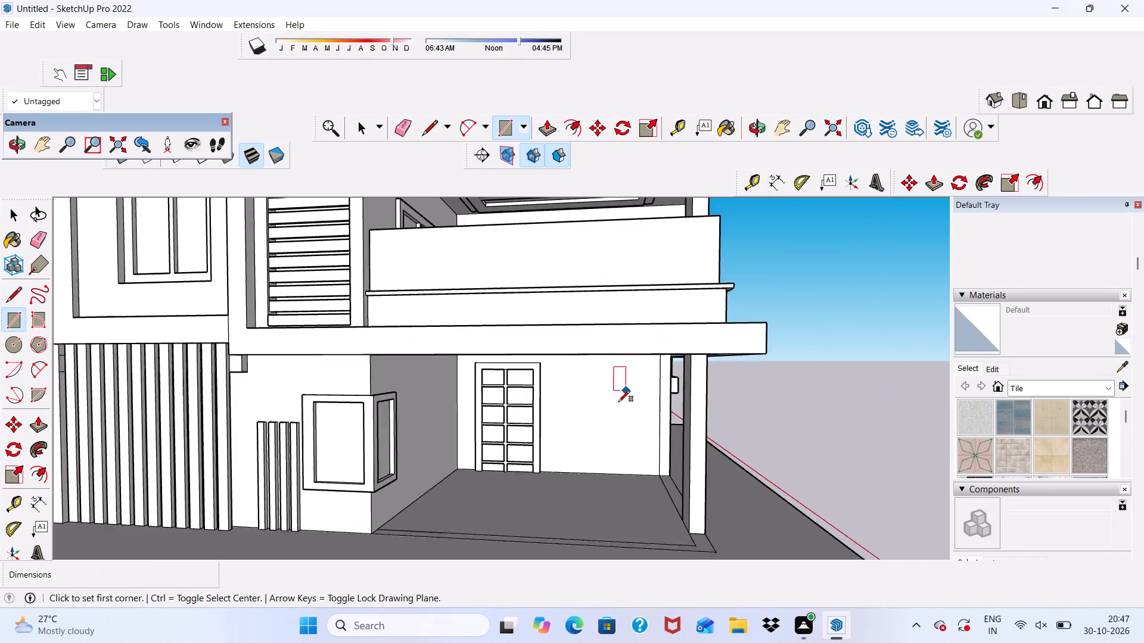
scroll(618, 402, "down", 2)
middle_click_drag(614, 409, 614, 398)
scroll(614, 398, "up", 1)
left_click(398, 126)
scroll(599, 379, "up", 2)
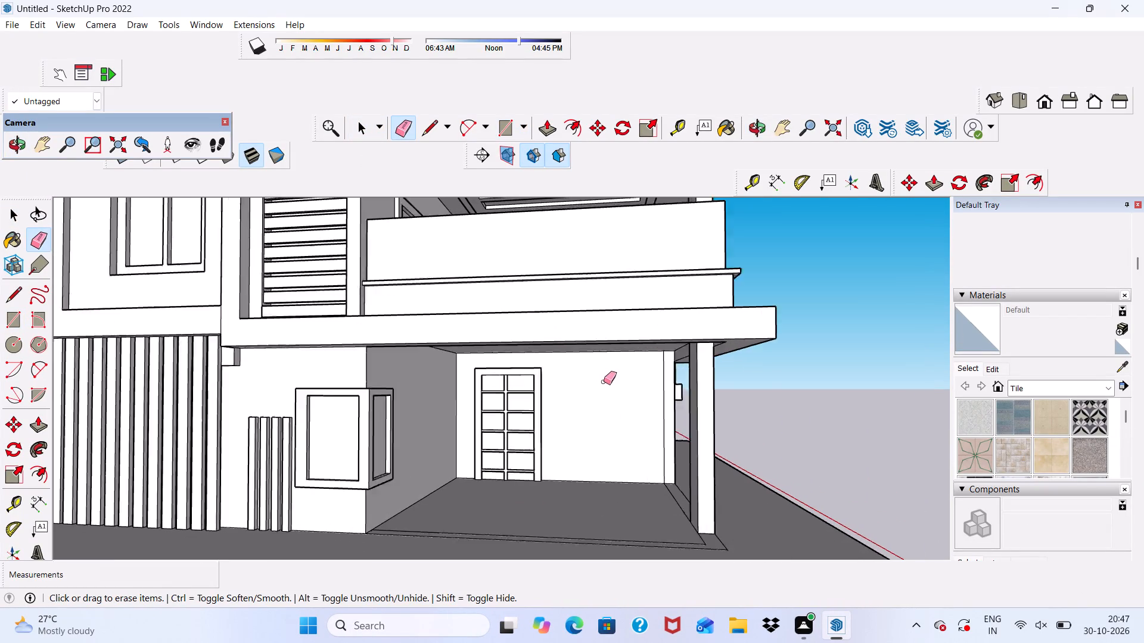
scroll(604, 382, "up", 5)
scroll(685, 379, "down", 1)
left_click_drag(687, 380, 701, 395)
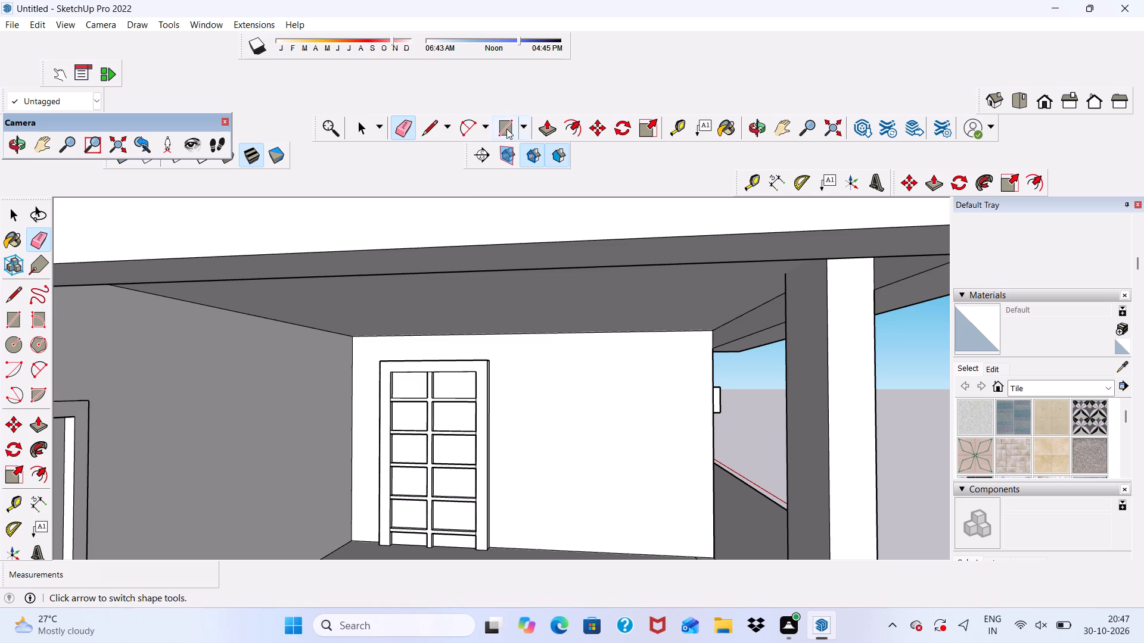
Draw a window rectangle about 4' 10" high and 4' wide on the porch's back wall beside the door.
left_click(506, 129)
scroll(519, 458, "down", 3)
middle_click_drag(540, 456, 561, 460)
scroll(562, 497, "up", 6)
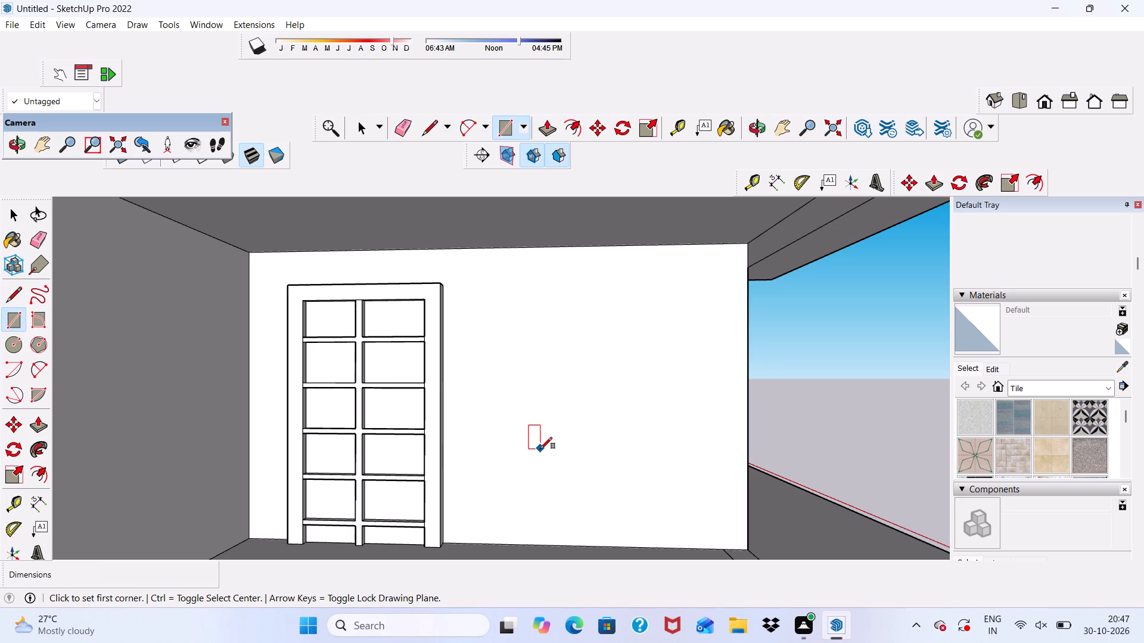
scroll(425, 468, "up", 2)
scroll(459, 354, "down", 4)
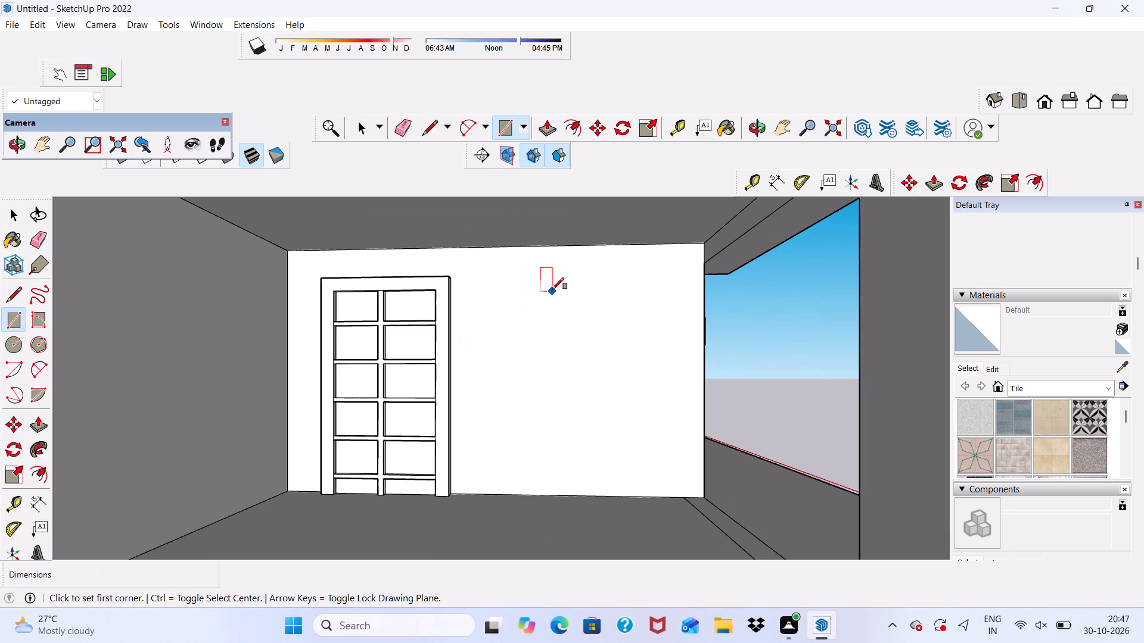
left_click(543, 310)
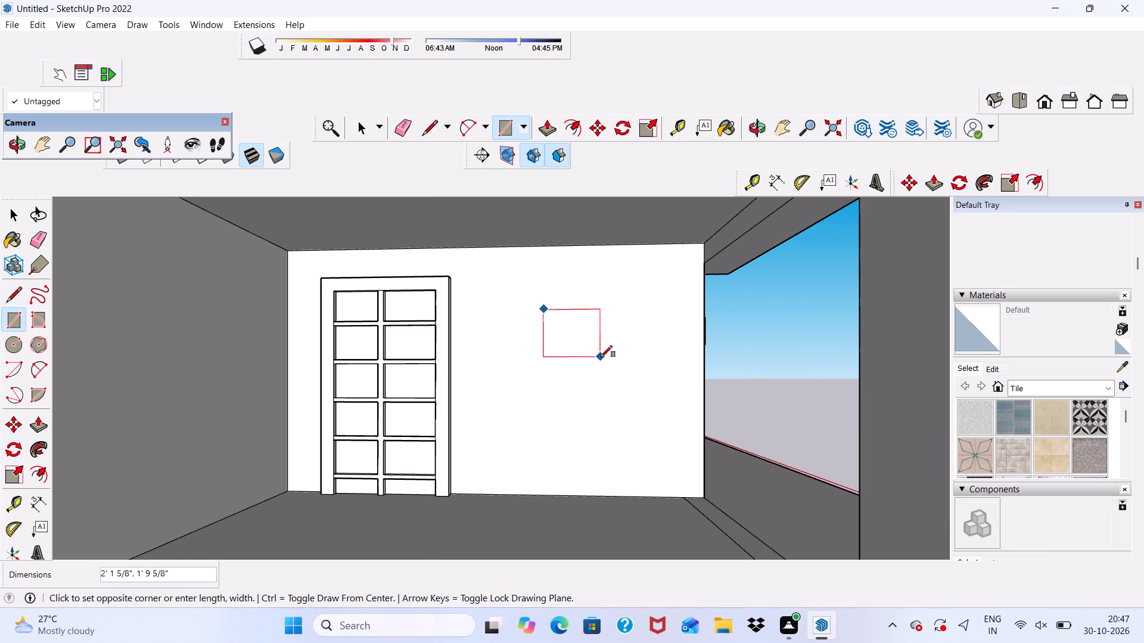
left_click(650, 438)
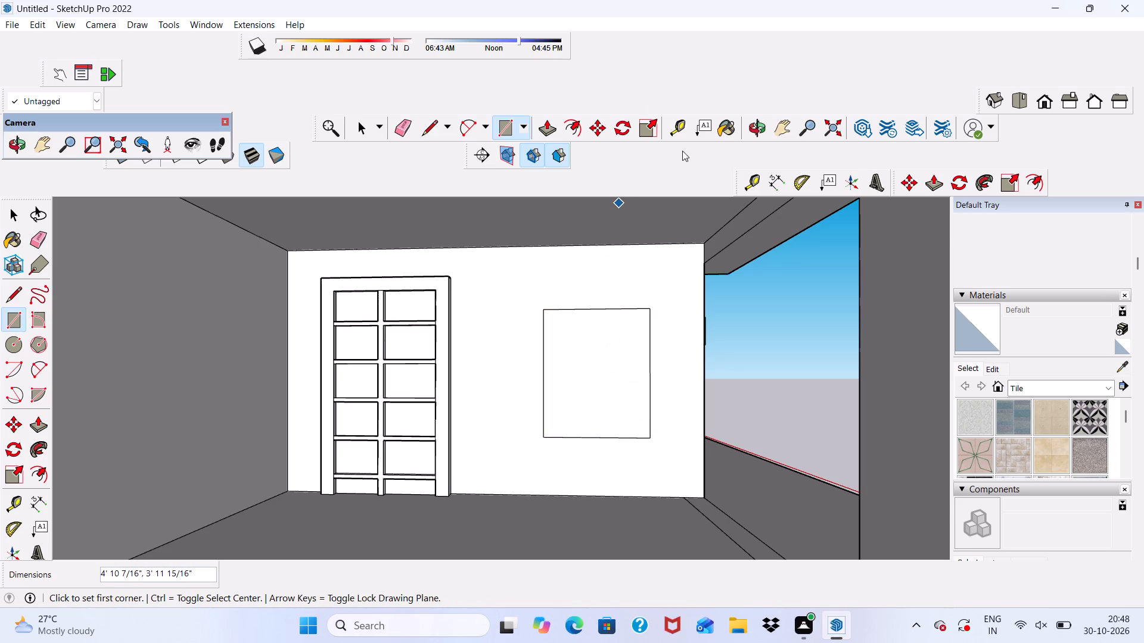
Offset the window rectangle outward to form a narrow frame border around it.
left_click(567, 128)
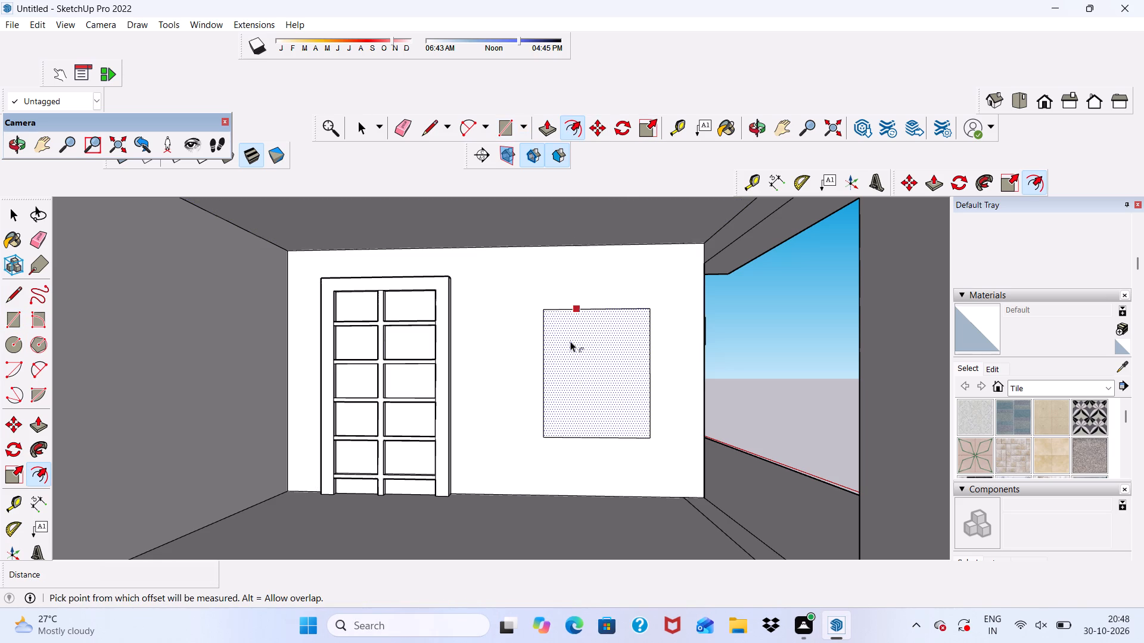
left_click(568, 344)
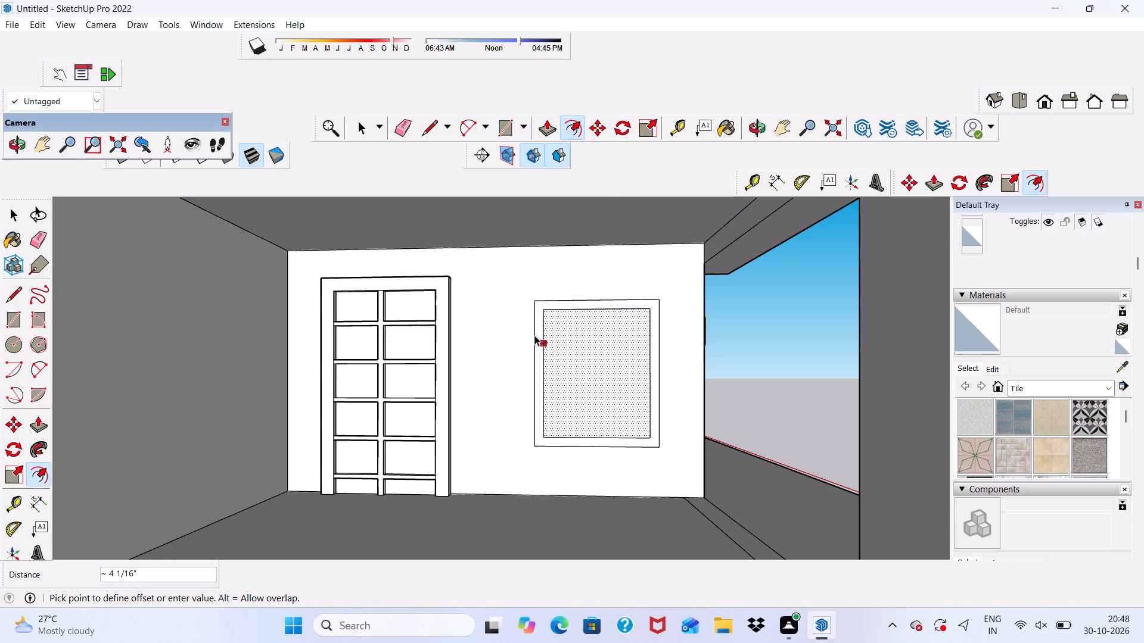
left_click(532, 335)
Place a vertical guide about 2' from the inner window rectangle's door-side edge and a second guide 3" beyond it.
scroll(467, 248, "down", 5)
middle_click_drag(527, 309, 596, 326)
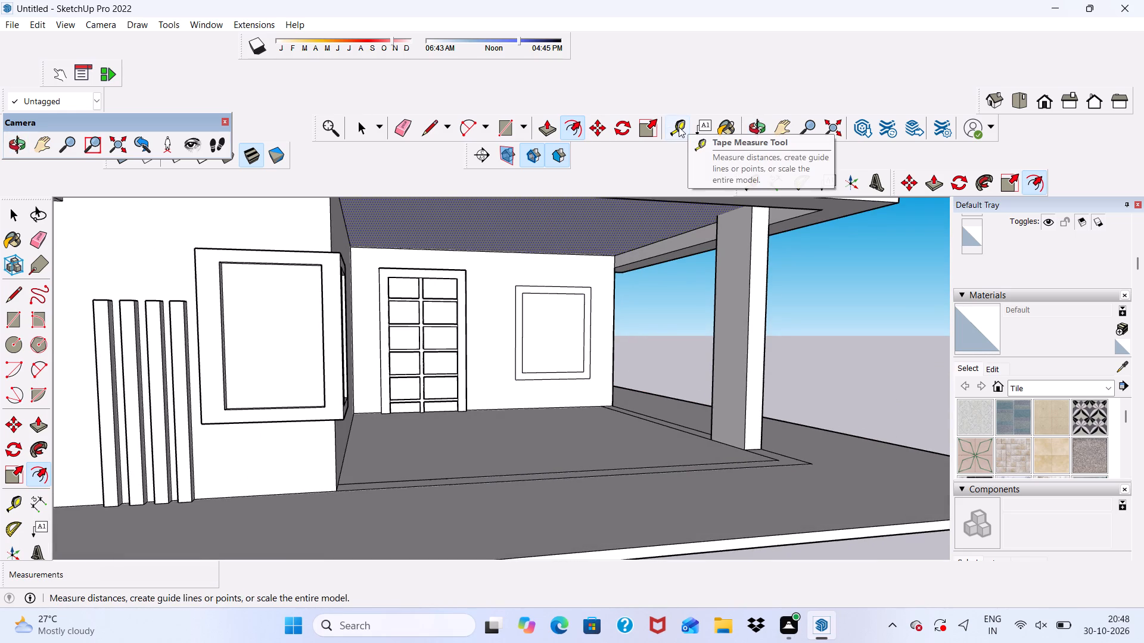
left_click(680, 129)
scroll(587, 329, "up", 4)
scroll(503, 310, "up", 3)
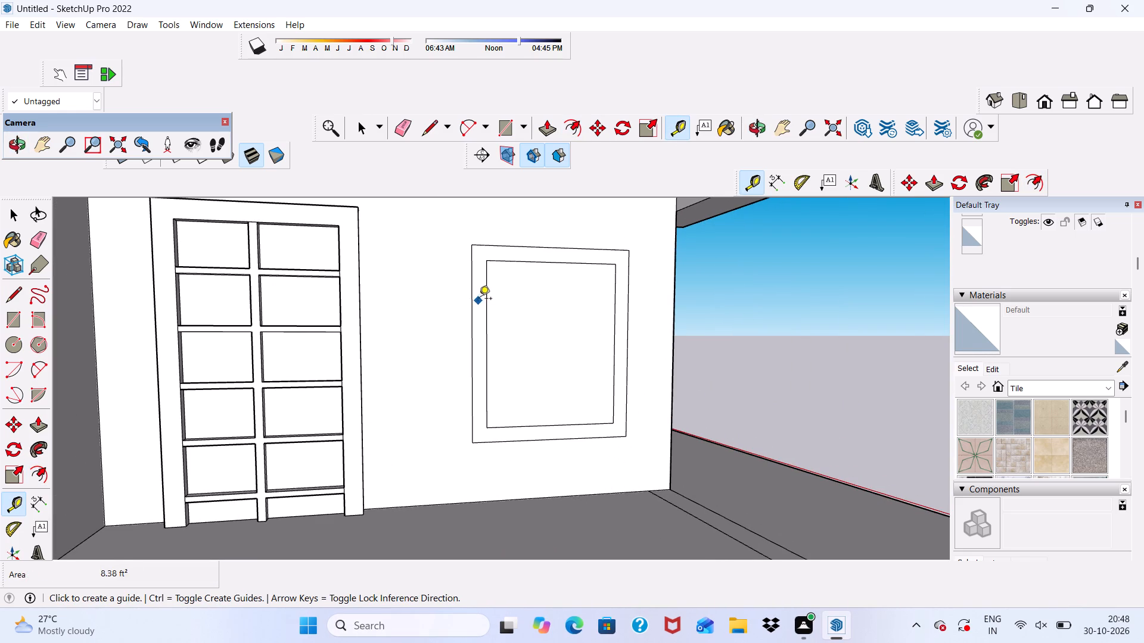
left_click(489, 298)
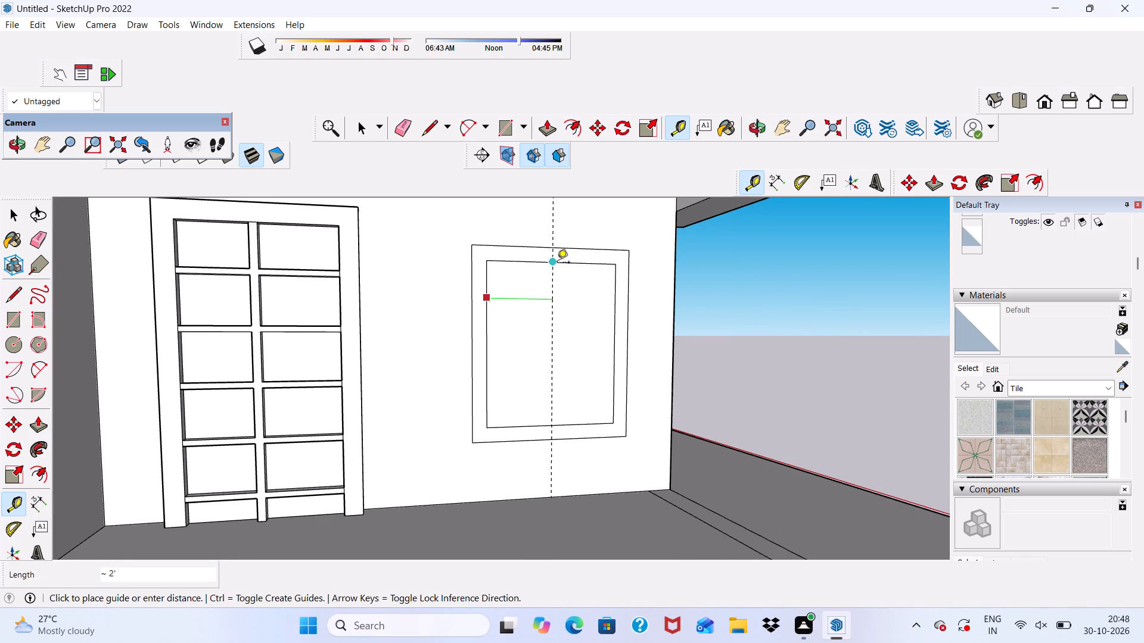
left_click(558, 263)
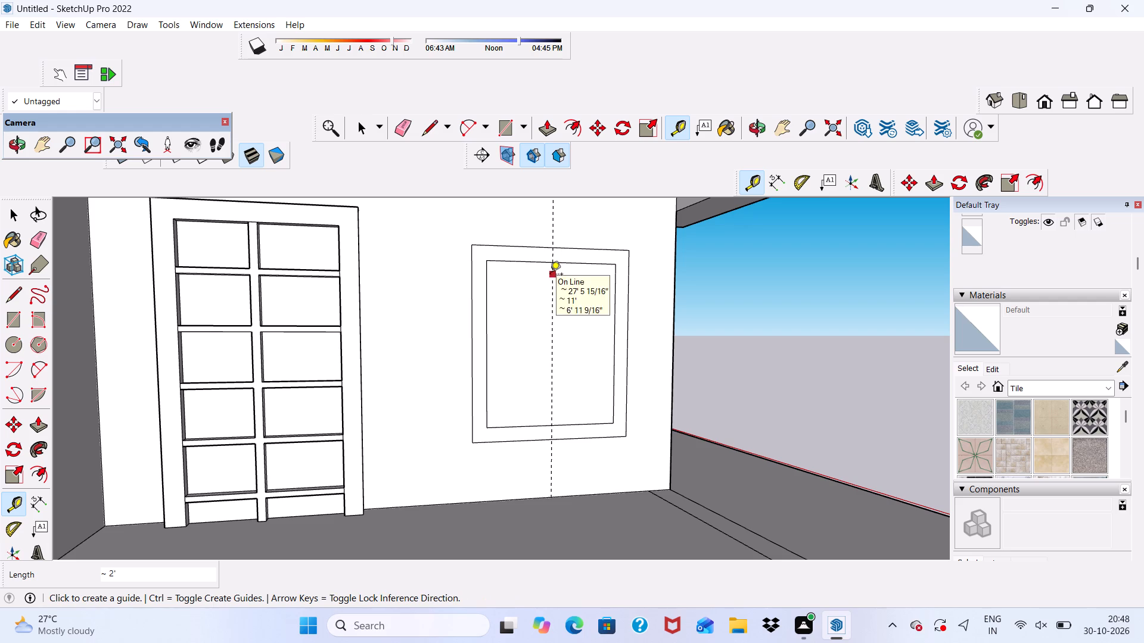
left_click(550, 275)
key("3")
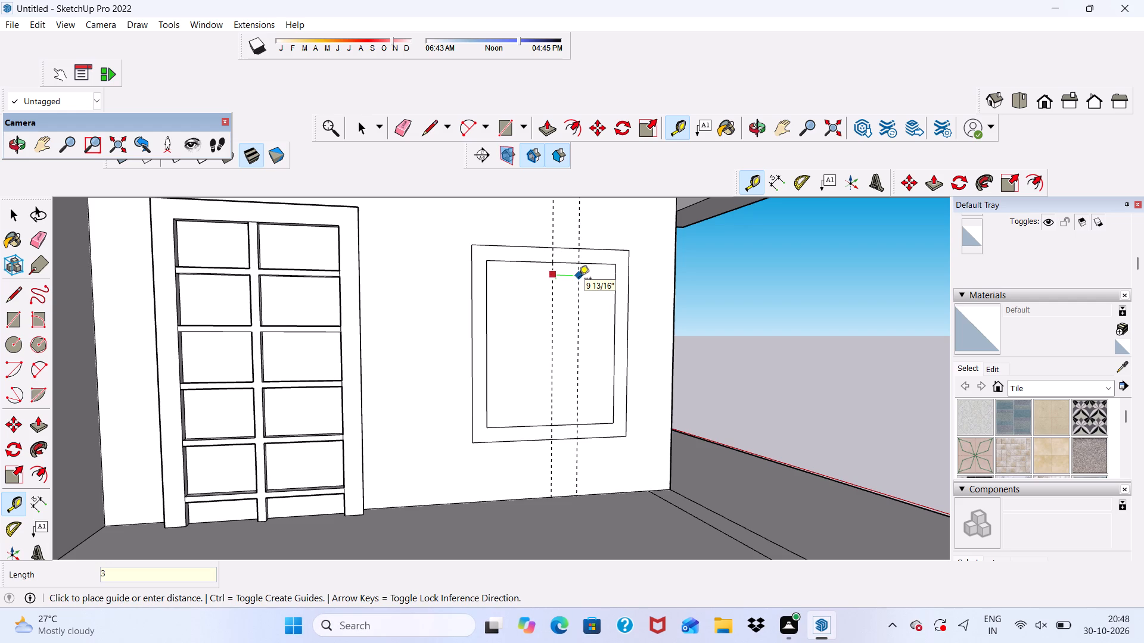
key("shift+quotedbl")
key("Return")
scroll(555, 299, "down", 2)
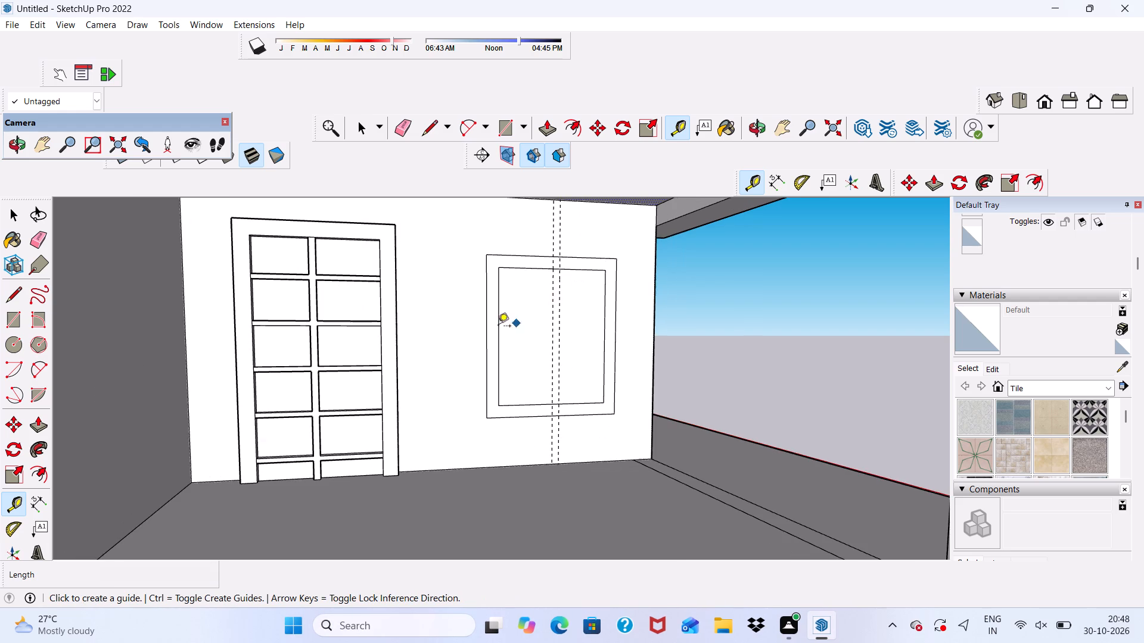
Draw a vertical line along the door-side guide from the inner window rectangle's top edge to its bottom edge.
middle_click_drag(474, 329, 415, 340)
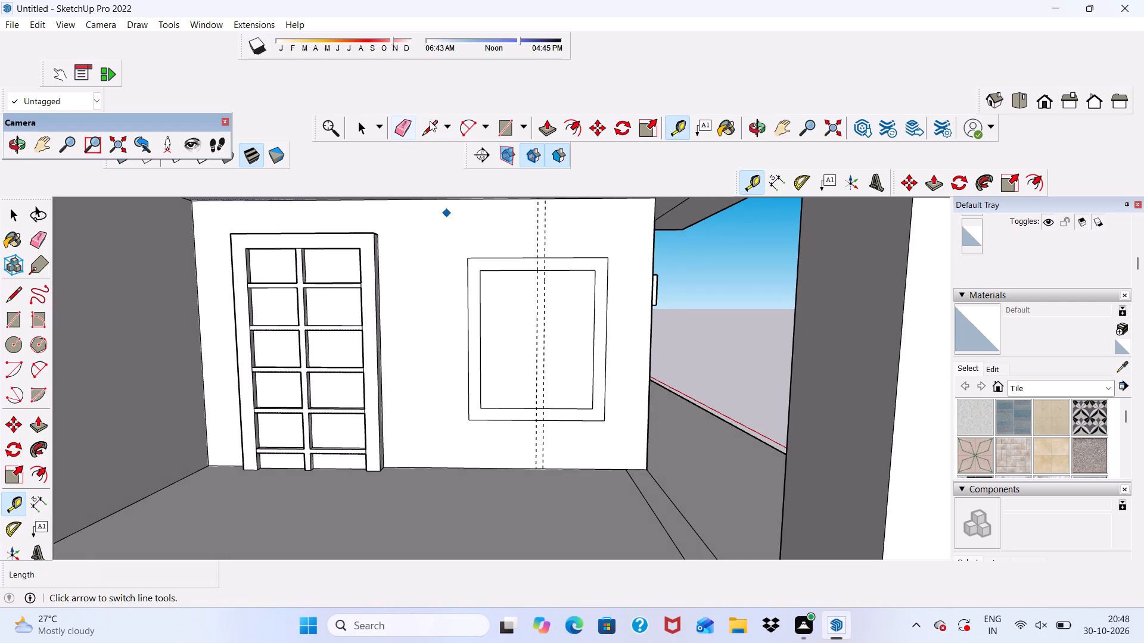
left_click(436, 125)
scroll(549, 226, "up", 5)
scroll(542, 306, "up", 4)
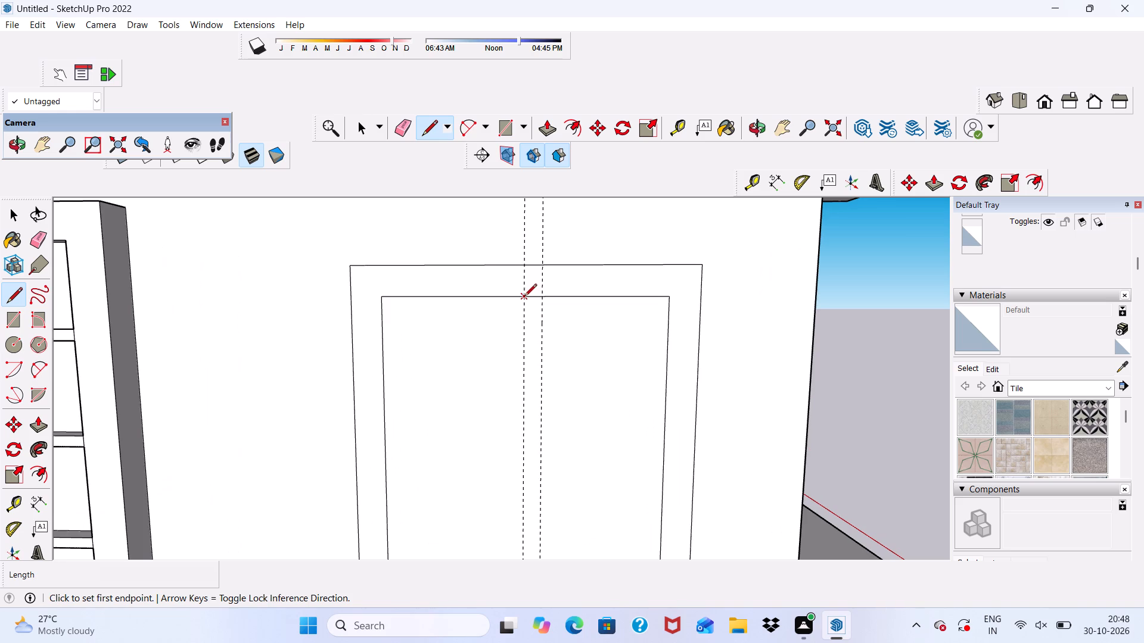
left_click(524, 297)
scroll(524, 229, "down", 12)
scroll(505, 429, "up", 7)
scroll(547, 345, "up", 3)
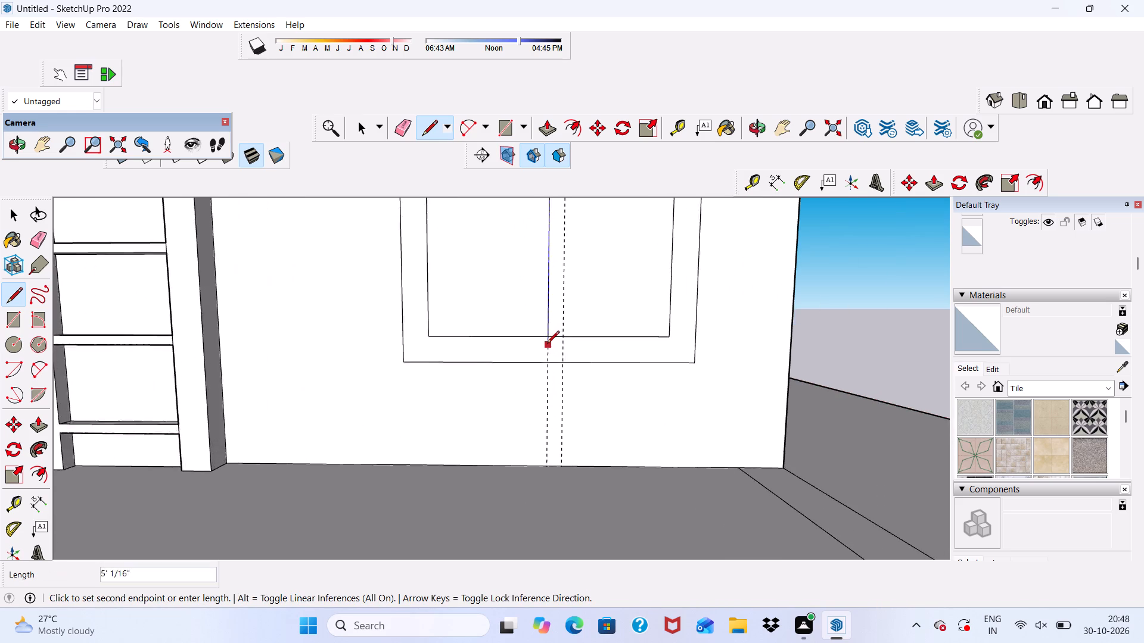
left_click(545, 333)
Draw a second vertical line along the other guide across the inner window rectangle to form a central mullion.
scroll(545, 348, "down", 4)
scroll(554, 345, "up", 3)
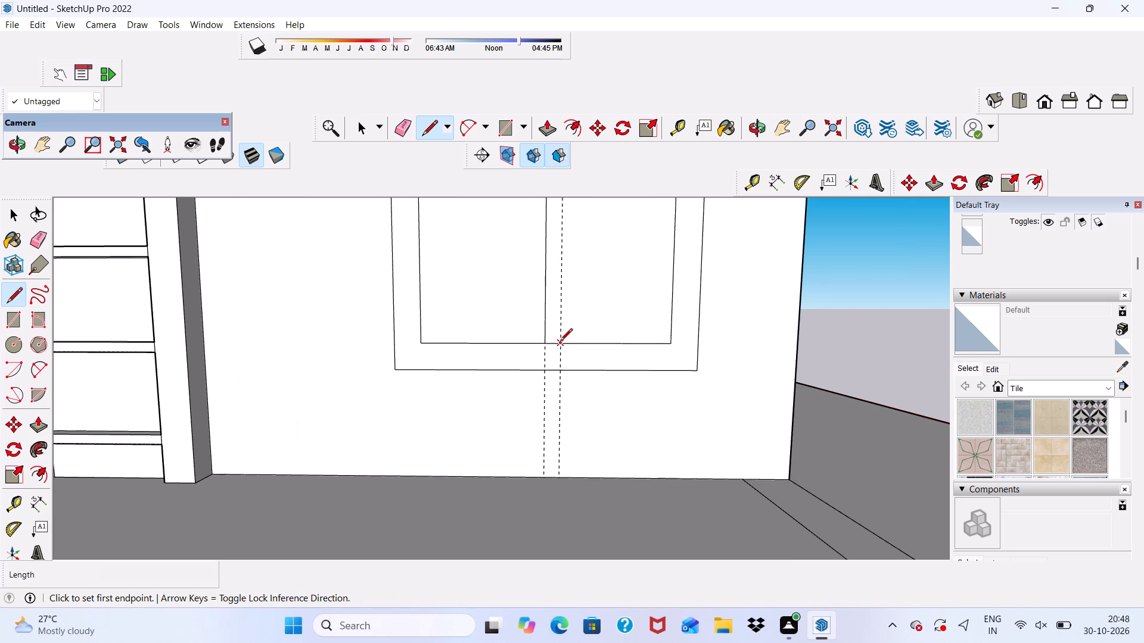
left_click(560, 342)
scroll(560, 347, "down", 12)
scroll(570, 250, "up", 7)
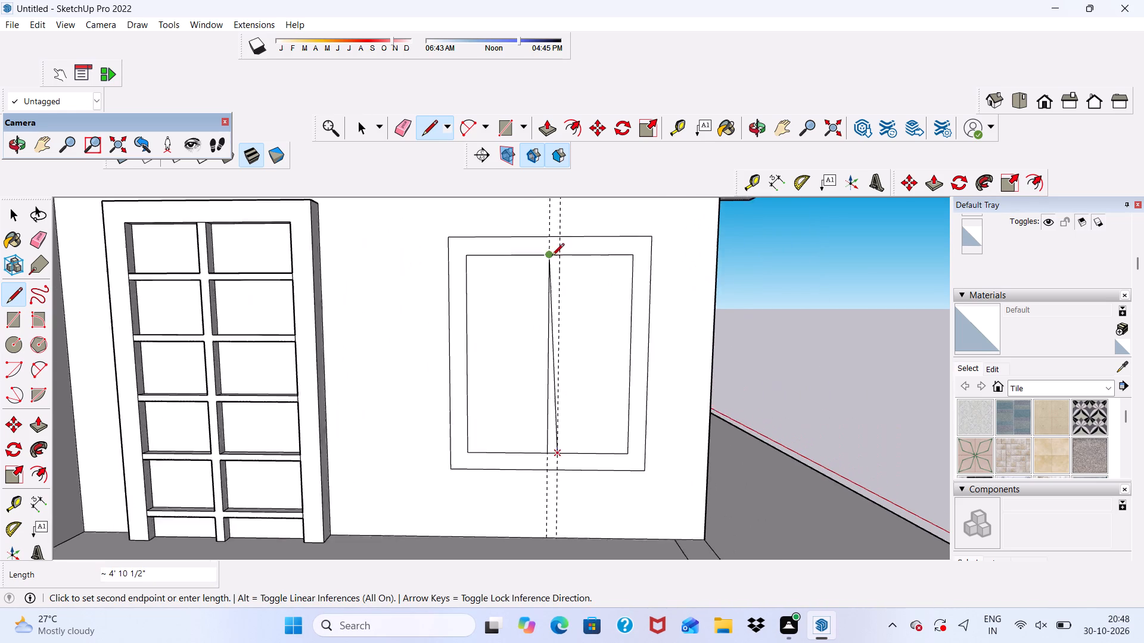
scroll(552, 257, "up", 1)
left_click(560, 254)
Erase both vertical guides and the short edges separating the mullion from the frame's top and bottom rails.
left_click(401, 126)
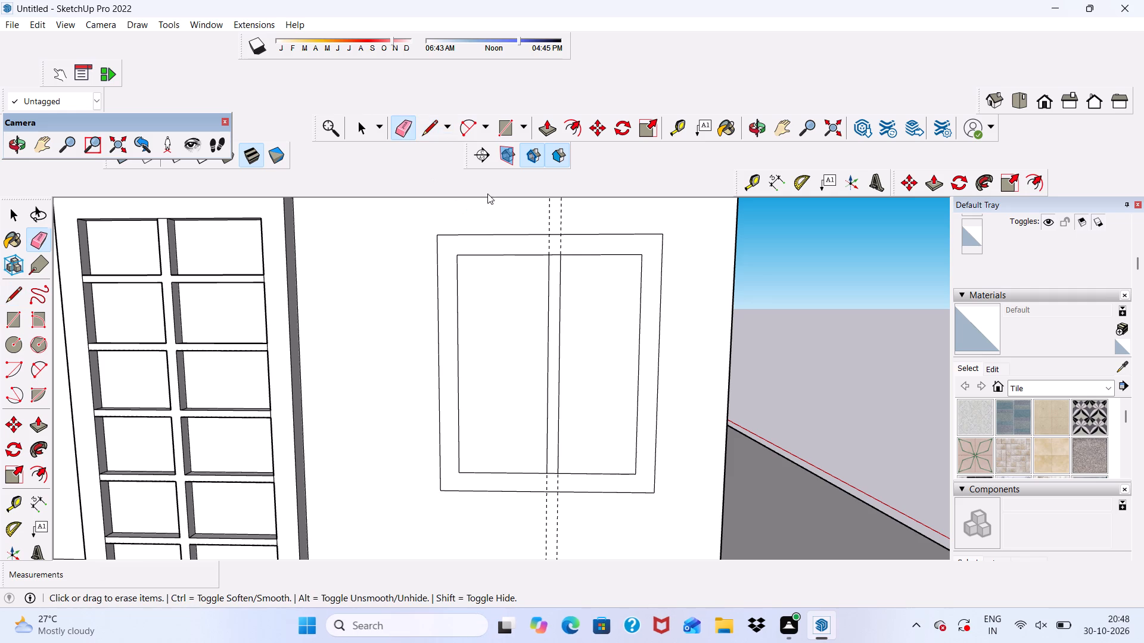
left_click_drag(536, 205, 583, 214)
scroll(577, 231, "up", 4)
left_click_drag(553, 249, 537, 249)
scroll(543, 258, "up", 4)
left_click_drag(543, 260, 543, 291)
scroll(533, 238, "down", 18)
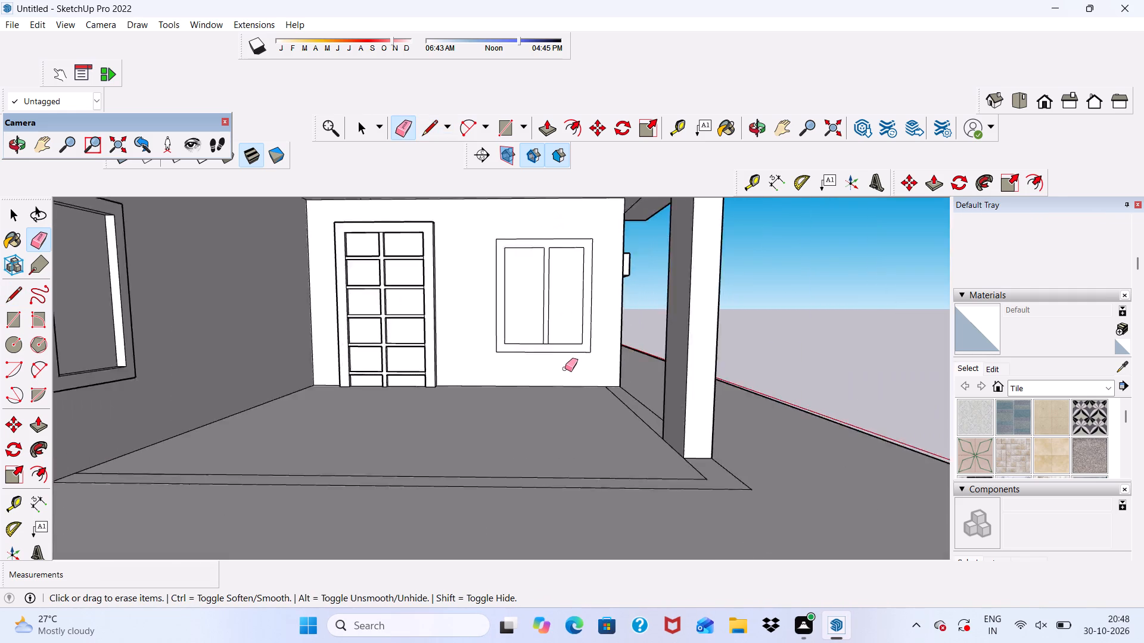
scroll(565, 371, "up", 12)
left_click(518, 317)
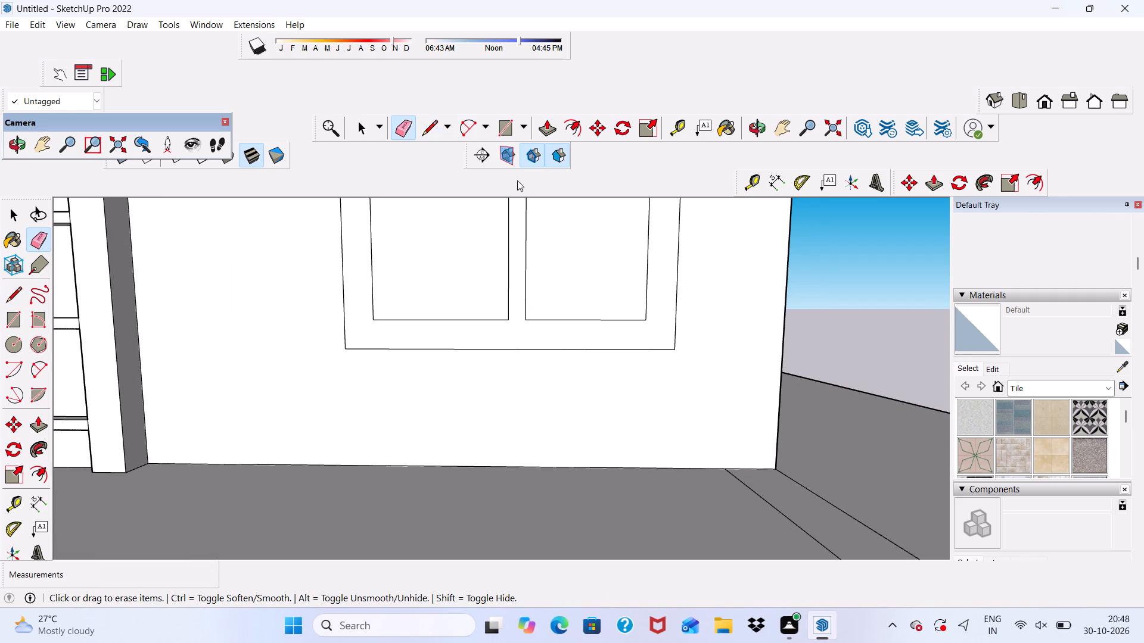
Push/Pull the window frame and its mullion 3" out from the porch wall.
left_click(543, 131)
scroll(551, 345, "up", 3)
left_click(533, 321)
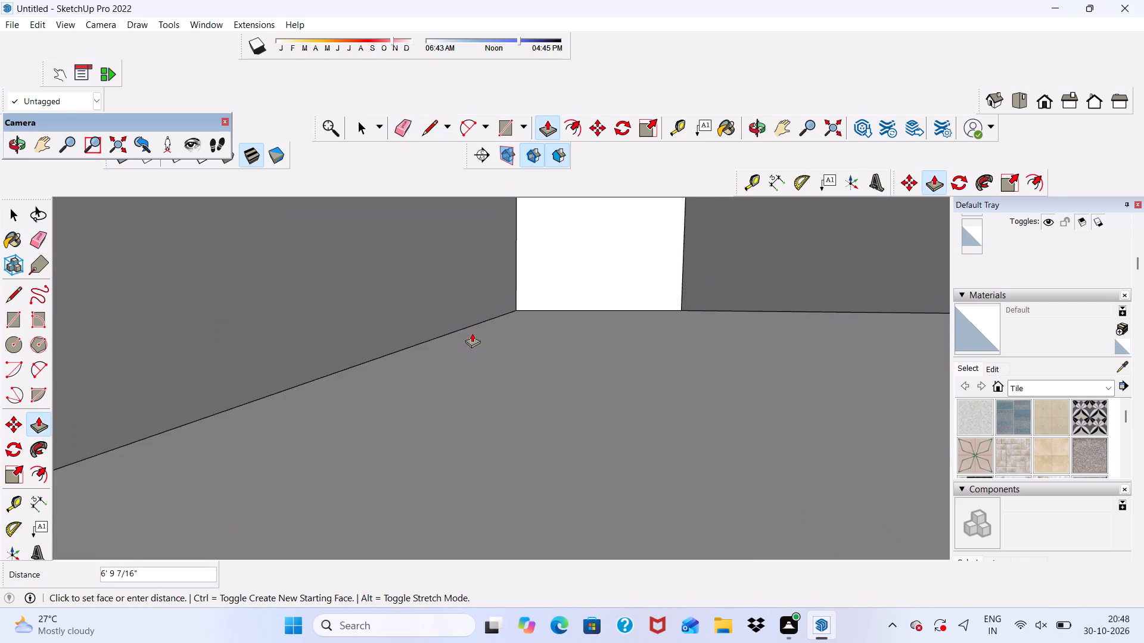
scroll(520, 308, "down", 3)
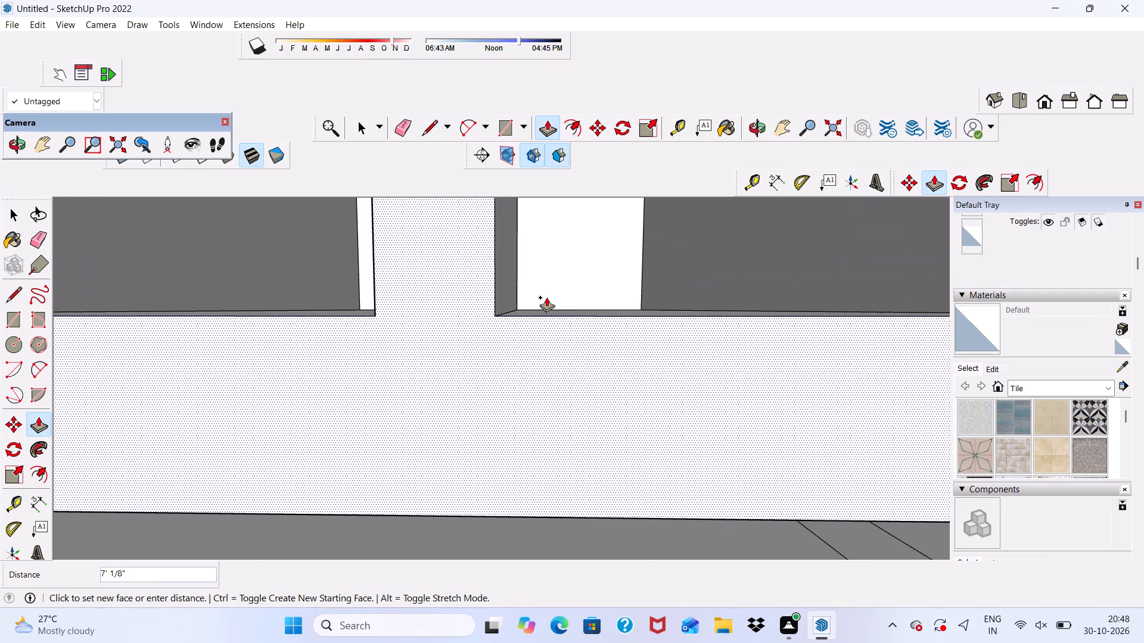
key("3")
key("shift+quotedbl")
key("Return")
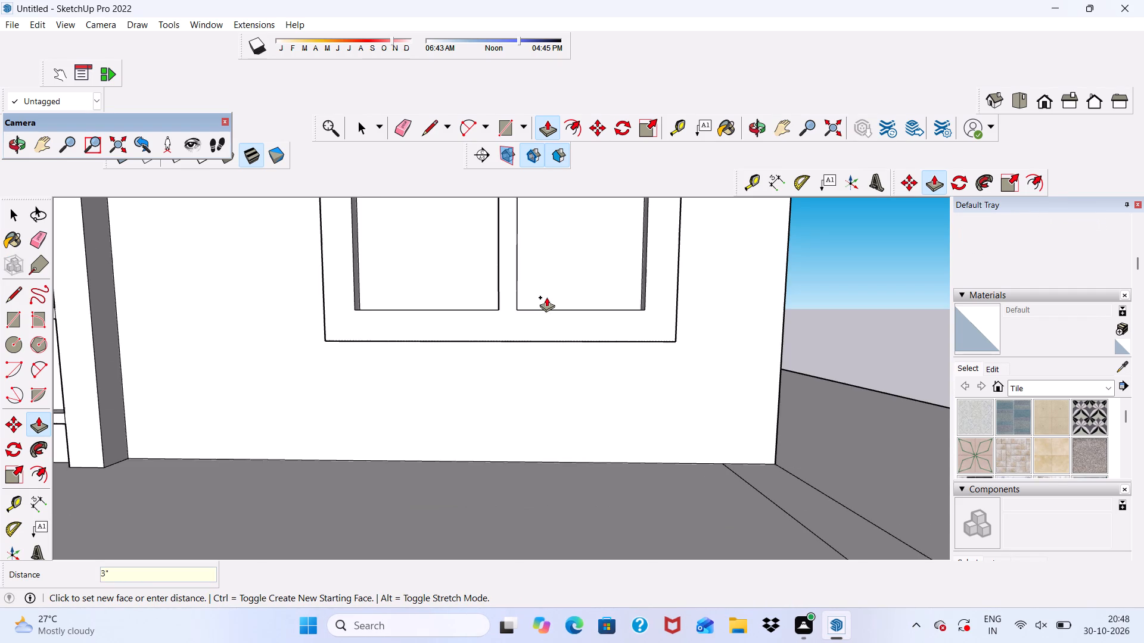
Examine the framed window and the porch floor outline from around the porch corner and from outside.
scroll(547, 299, "down", 6)
middle_click_drag(543, 302, 343, 348)
scroll(535, 312, "down", 1)
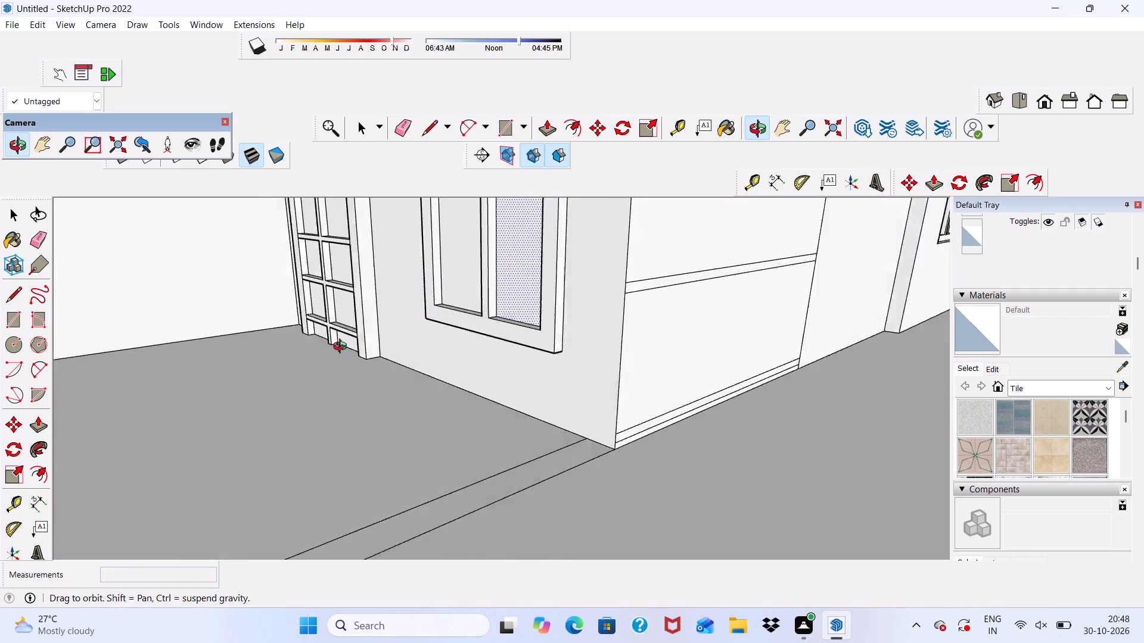
middle_click_drag(343, 348, 502, 331)
key("space")
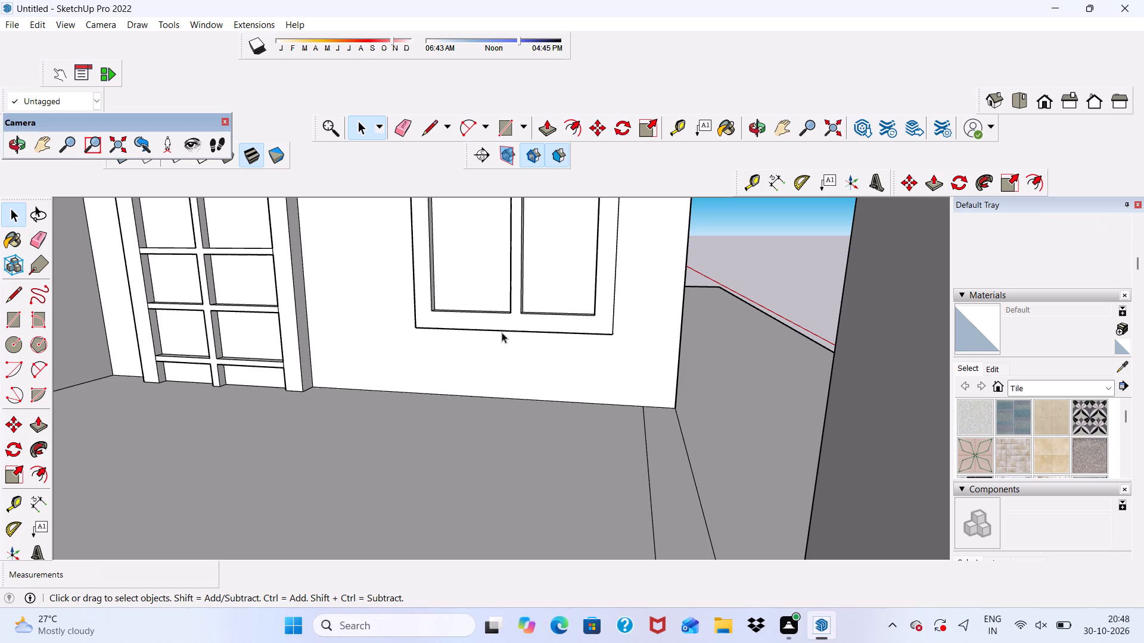
scroll(491, 336, "down", 5)
key("space")
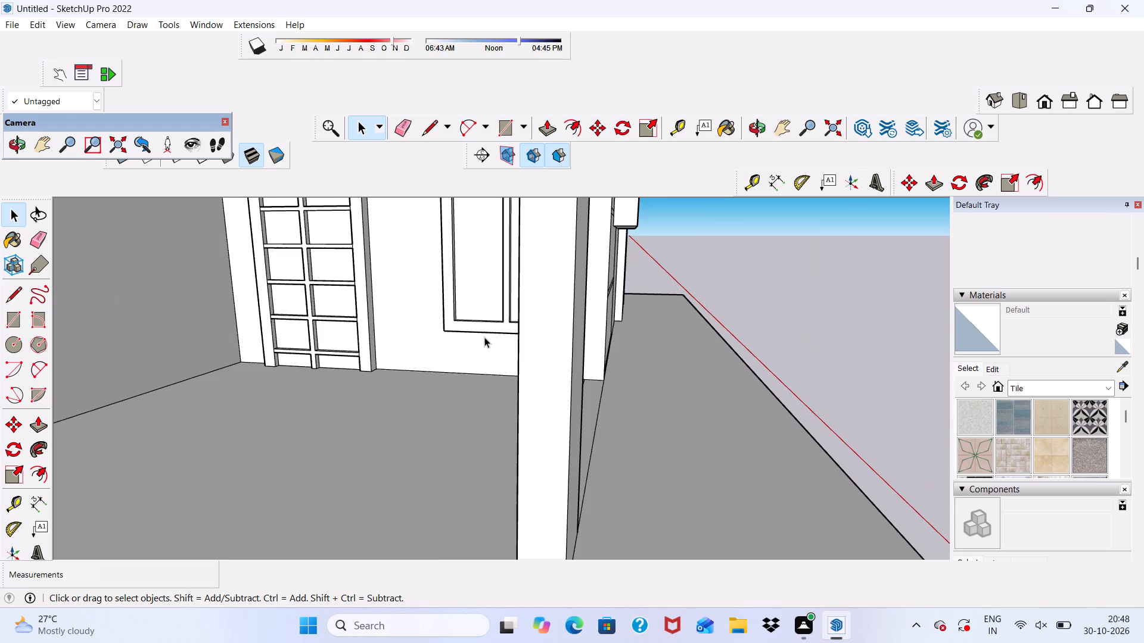
scroll(484, 337, "down", 6)
middle_click_drag(579, 410, 447, 461)
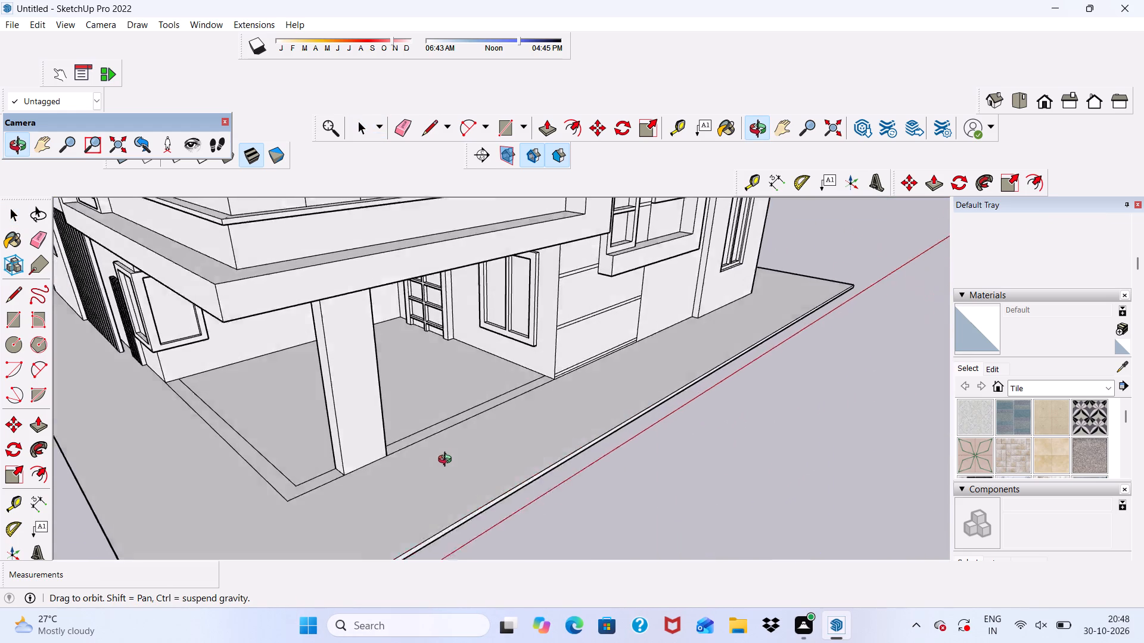
middle_click_drag(447, 461, 489, 486)
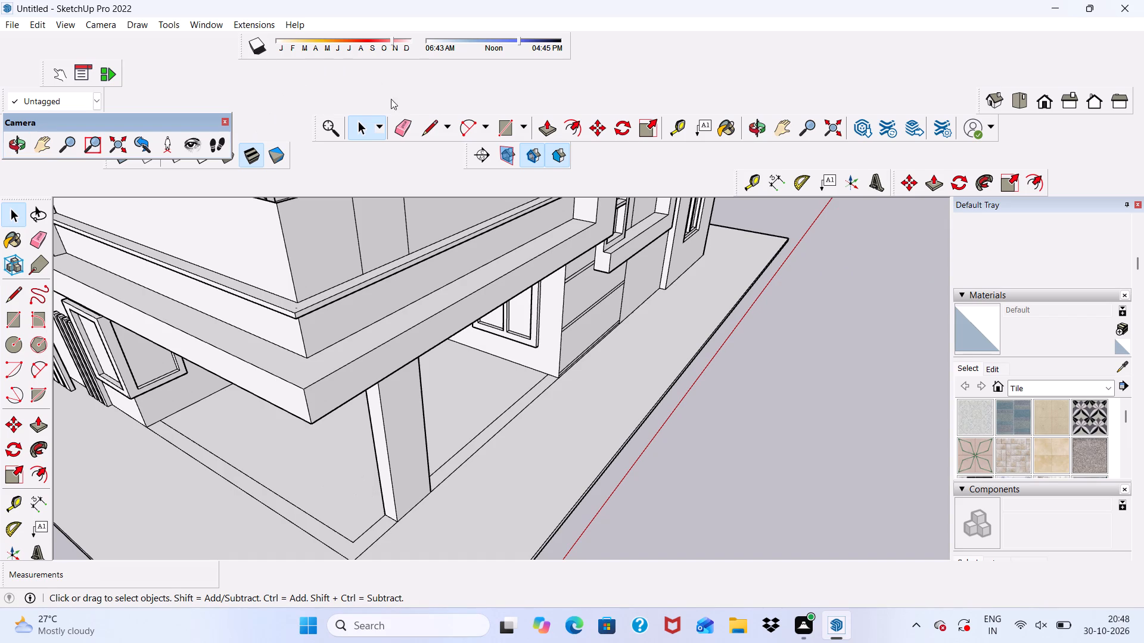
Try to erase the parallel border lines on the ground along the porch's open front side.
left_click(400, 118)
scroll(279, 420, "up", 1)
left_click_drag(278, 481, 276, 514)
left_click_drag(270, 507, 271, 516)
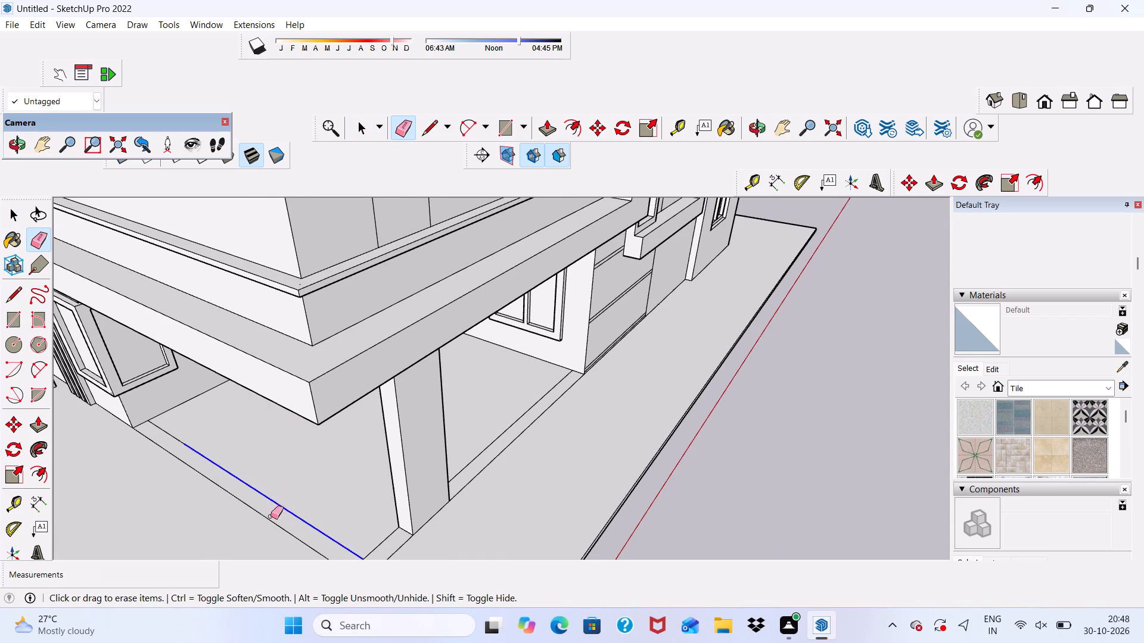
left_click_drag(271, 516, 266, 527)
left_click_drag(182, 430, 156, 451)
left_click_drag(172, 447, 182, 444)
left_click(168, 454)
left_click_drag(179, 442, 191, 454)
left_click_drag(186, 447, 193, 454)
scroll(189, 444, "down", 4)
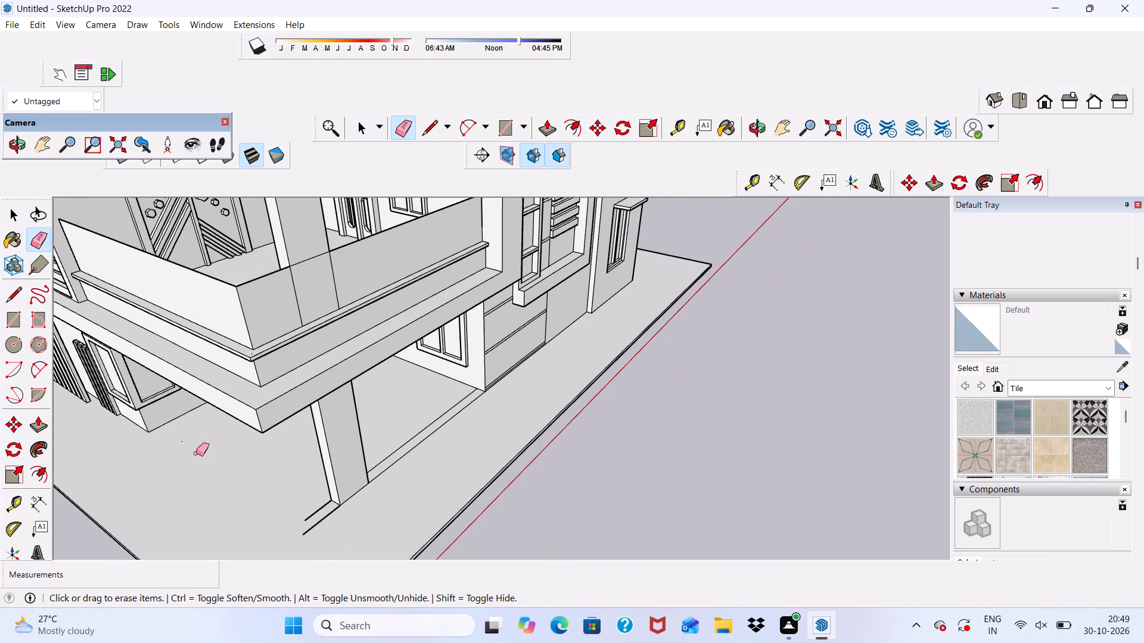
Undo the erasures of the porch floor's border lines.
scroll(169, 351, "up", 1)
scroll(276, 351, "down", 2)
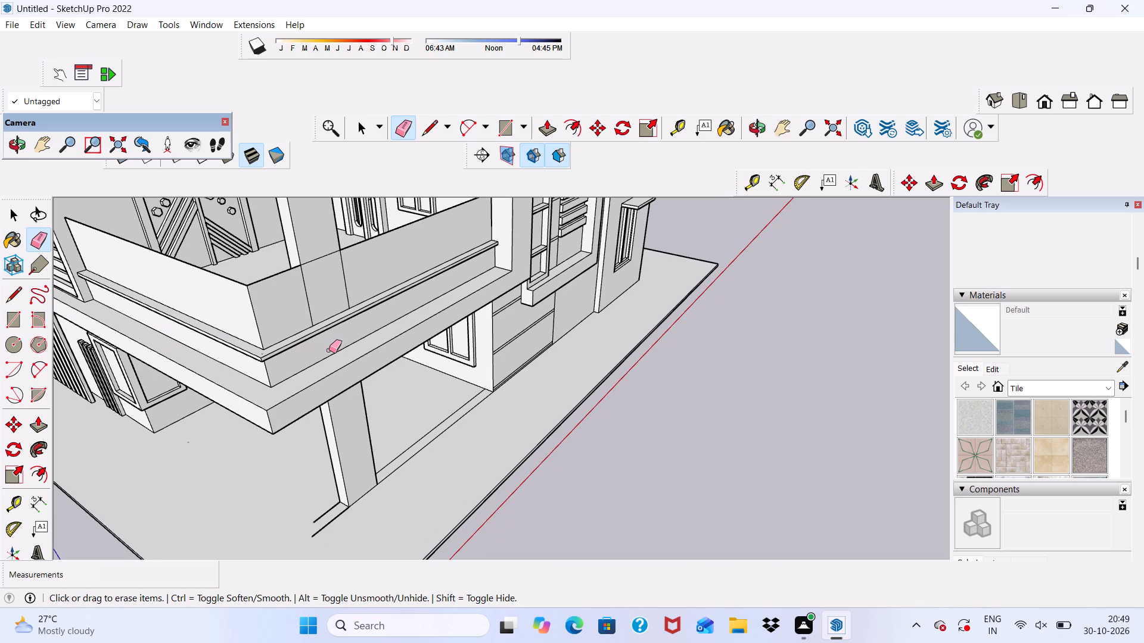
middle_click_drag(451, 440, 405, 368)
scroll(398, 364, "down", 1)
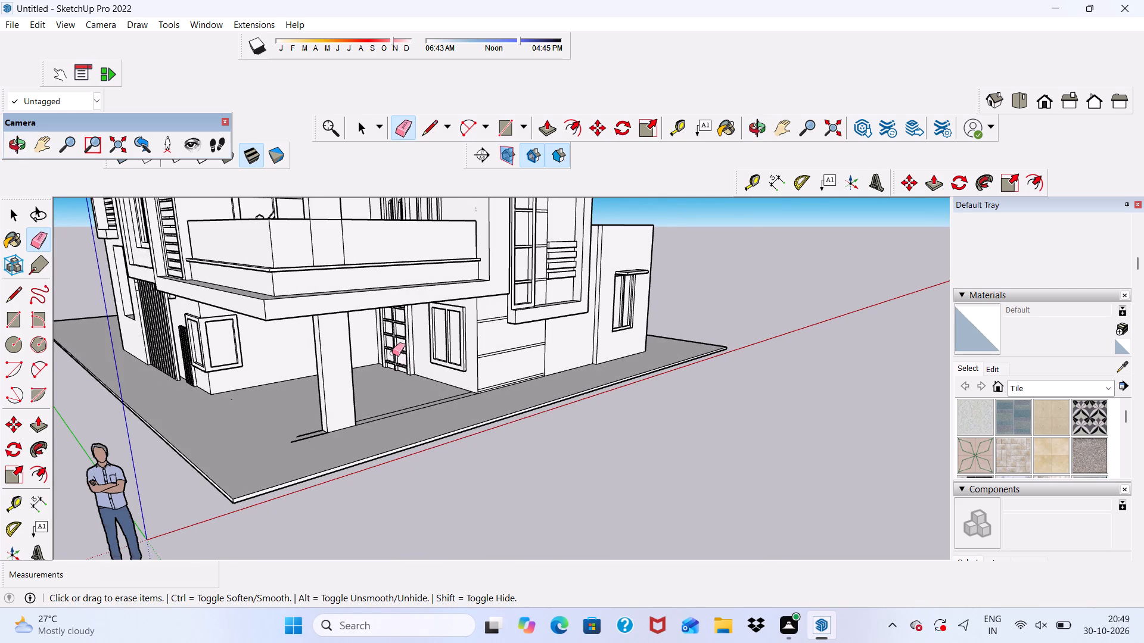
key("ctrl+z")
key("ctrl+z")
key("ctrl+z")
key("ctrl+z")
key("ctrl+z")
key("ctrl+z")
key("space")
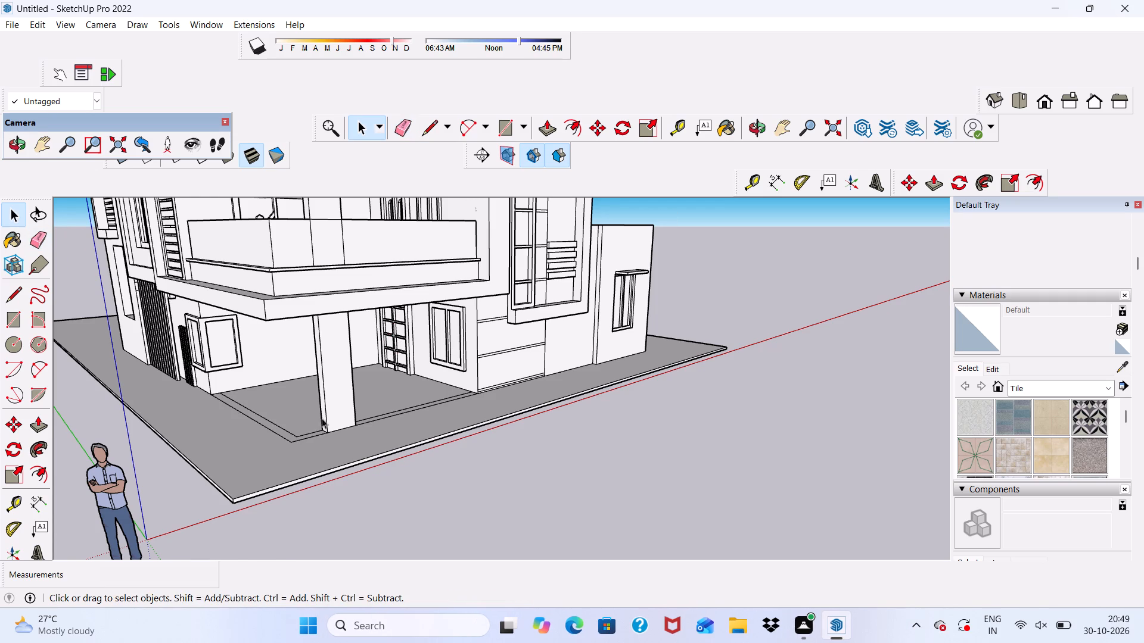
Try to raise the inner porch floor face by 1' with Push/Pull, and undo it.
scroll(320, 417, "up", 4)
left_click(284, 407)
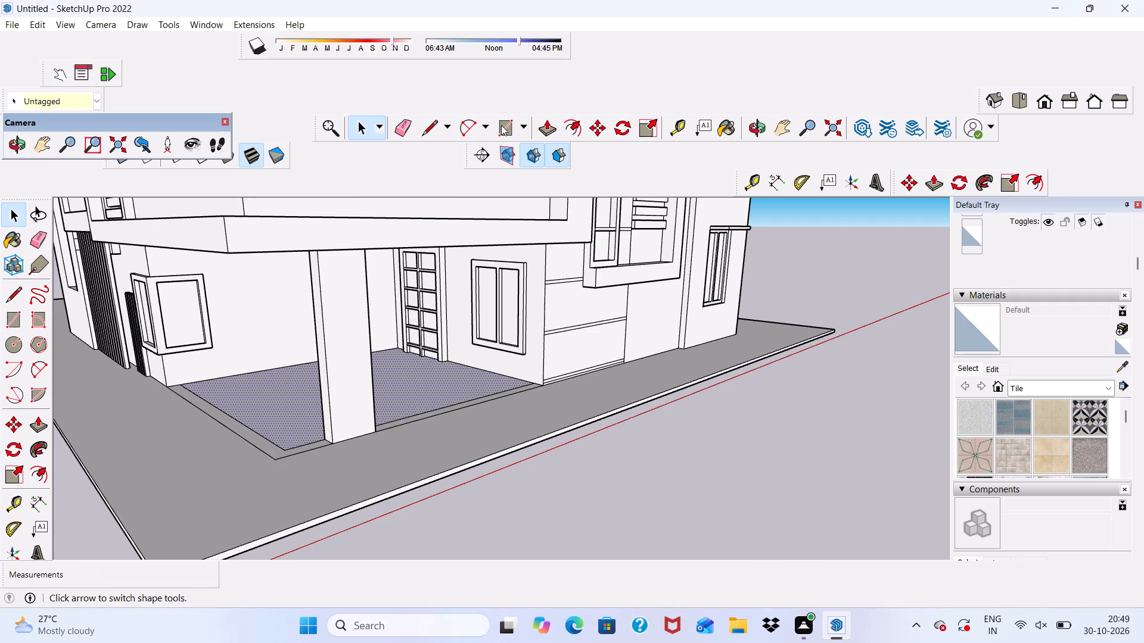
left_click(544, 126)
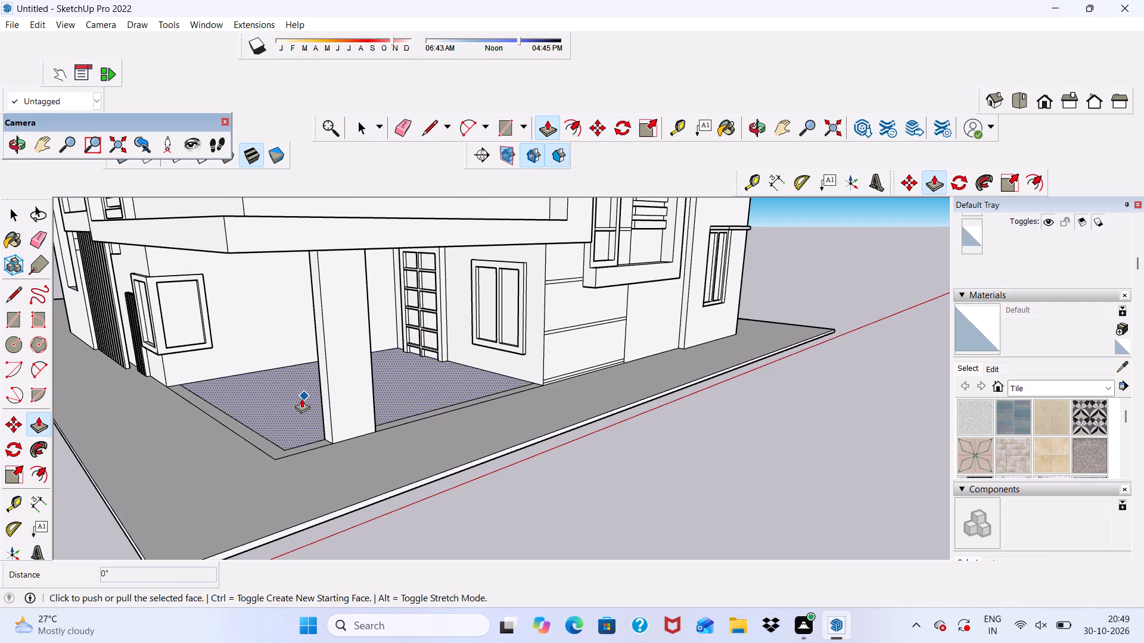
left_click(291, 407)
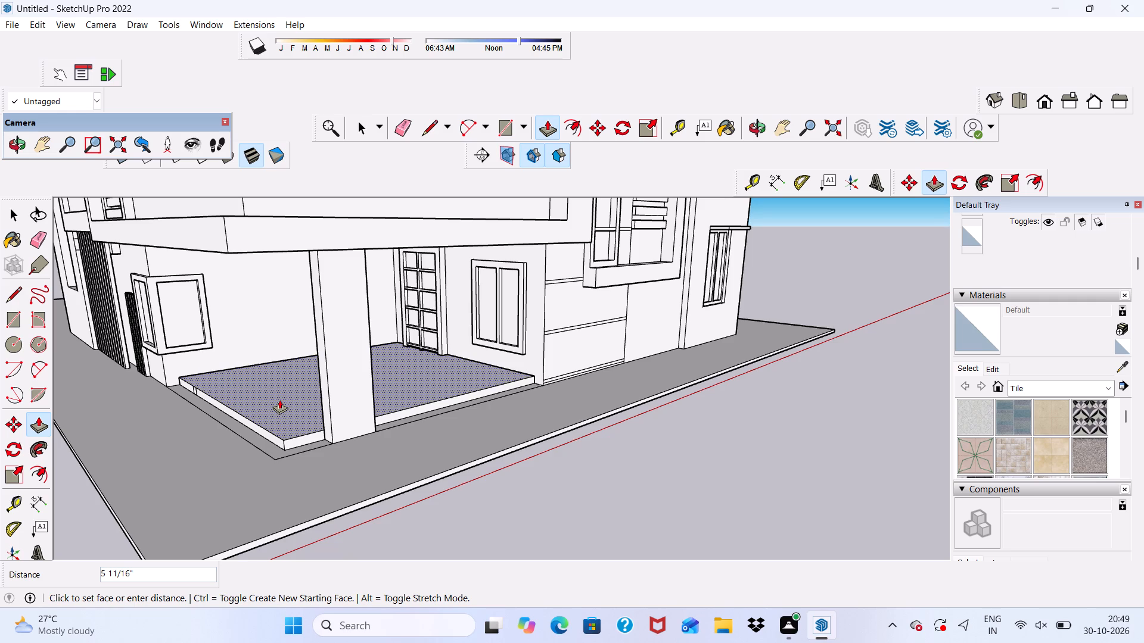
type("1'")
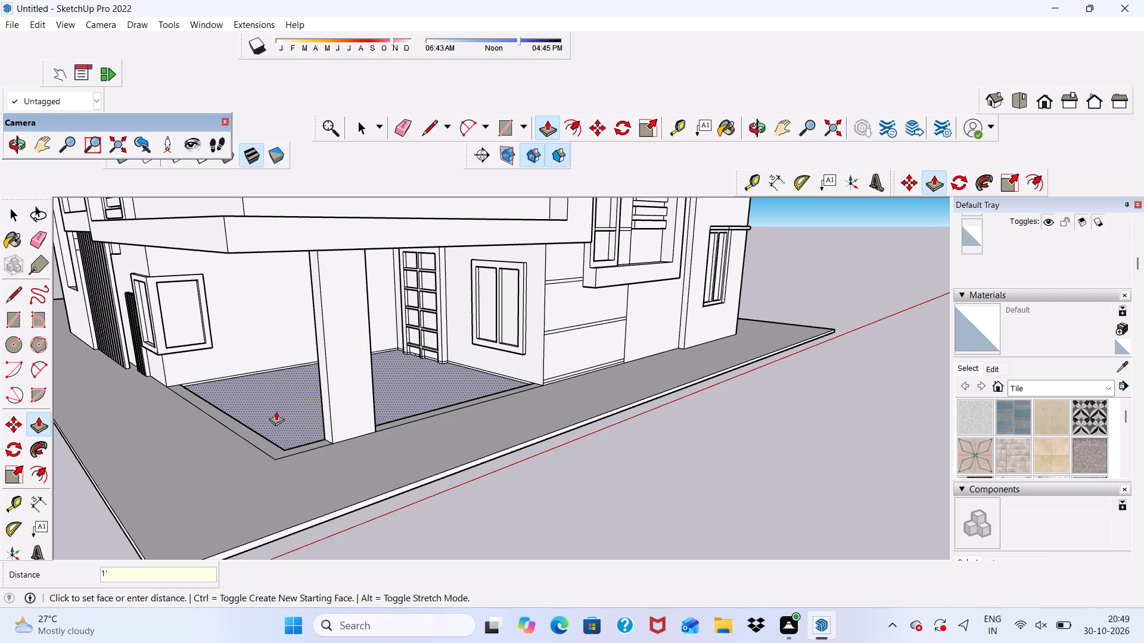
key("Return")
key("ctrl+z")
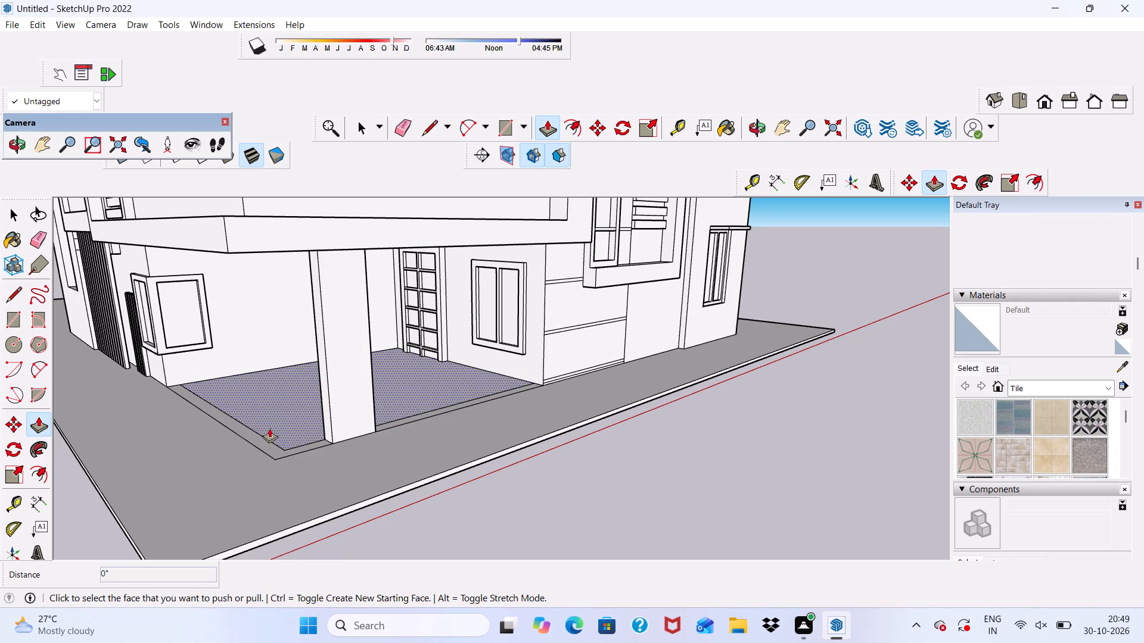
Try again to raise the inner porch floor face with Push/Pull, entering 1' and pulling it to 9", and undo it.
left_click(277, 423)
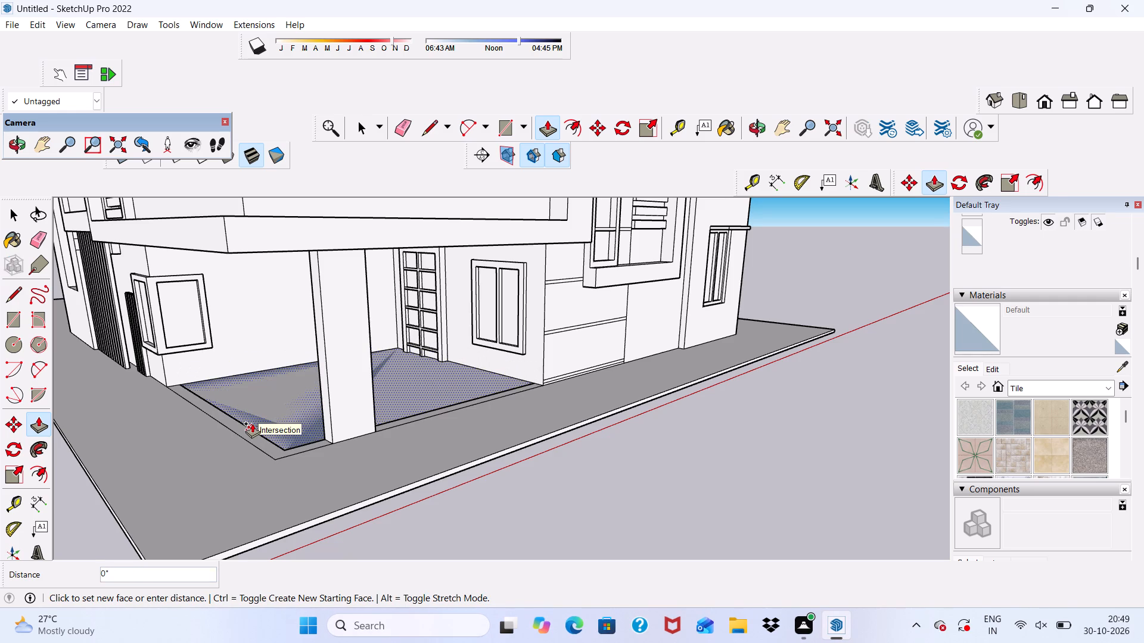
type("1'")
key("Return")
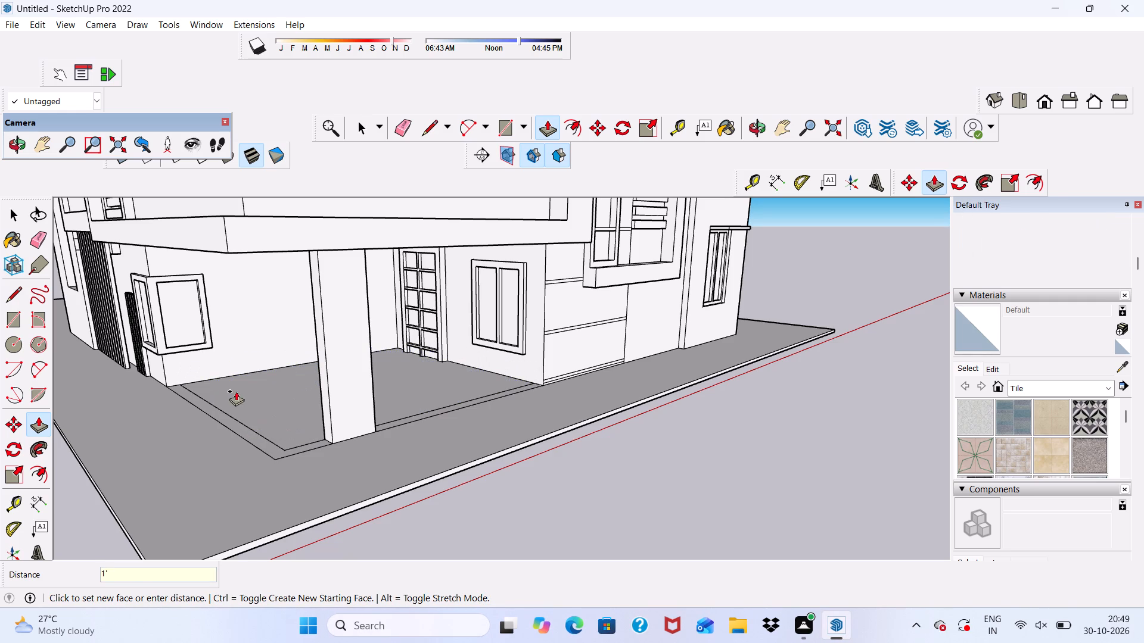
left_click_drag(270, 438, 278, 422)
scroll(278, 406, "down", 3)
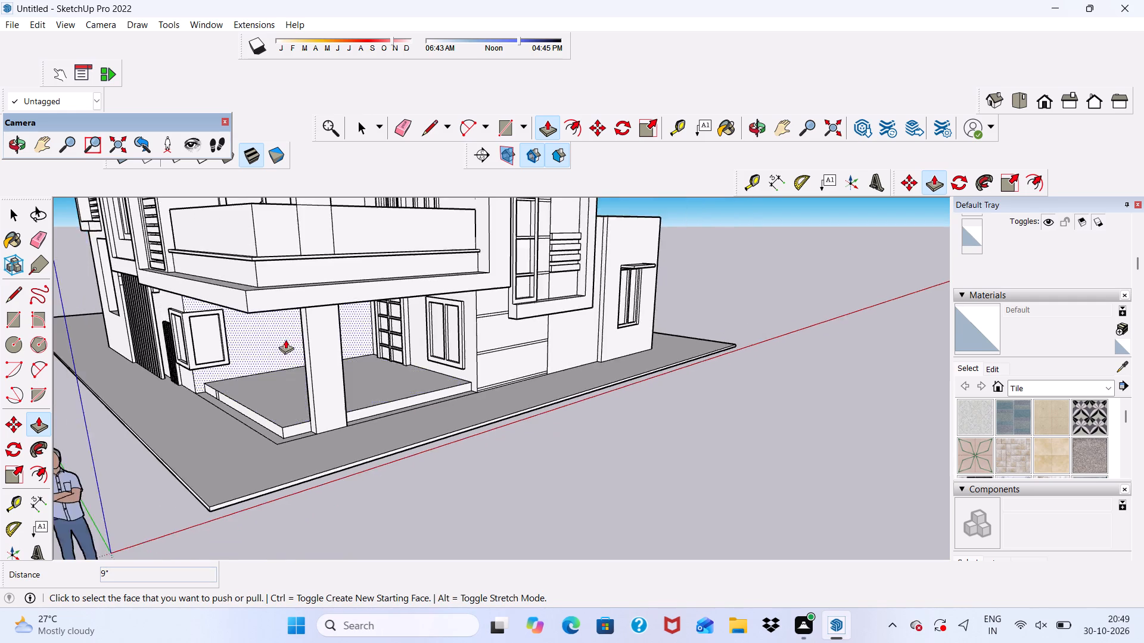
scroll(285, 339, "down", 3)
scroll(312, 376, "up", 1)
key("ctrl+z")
Push/Pull the inner porch floor face up 1' to form a raised platform.
scroll(253, 429, "up", 3)
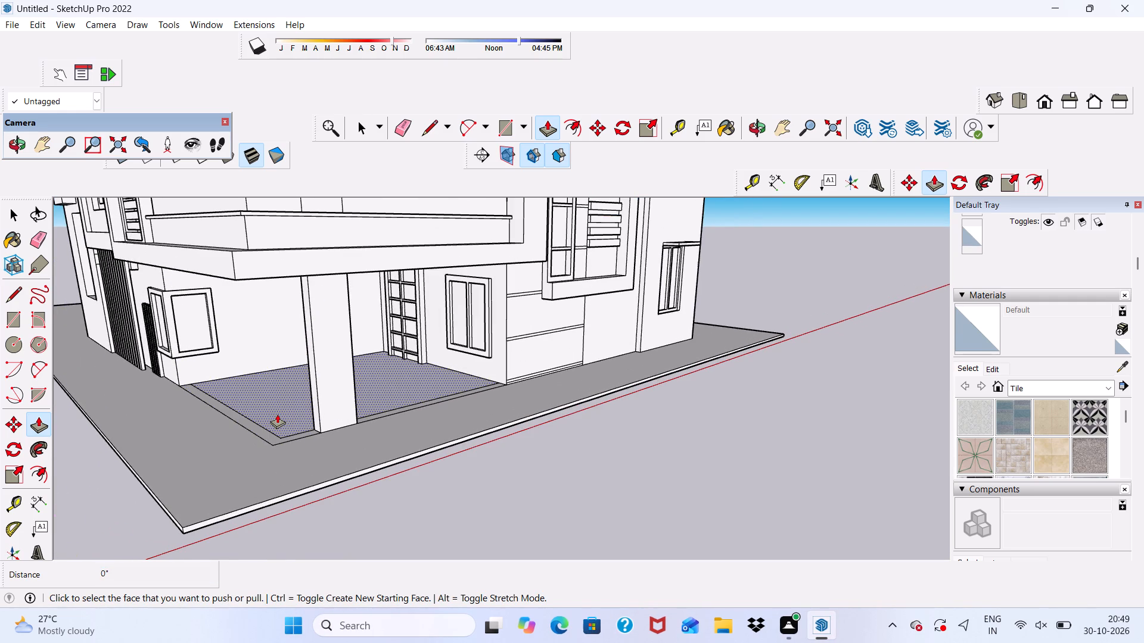
left_click(277, 414)
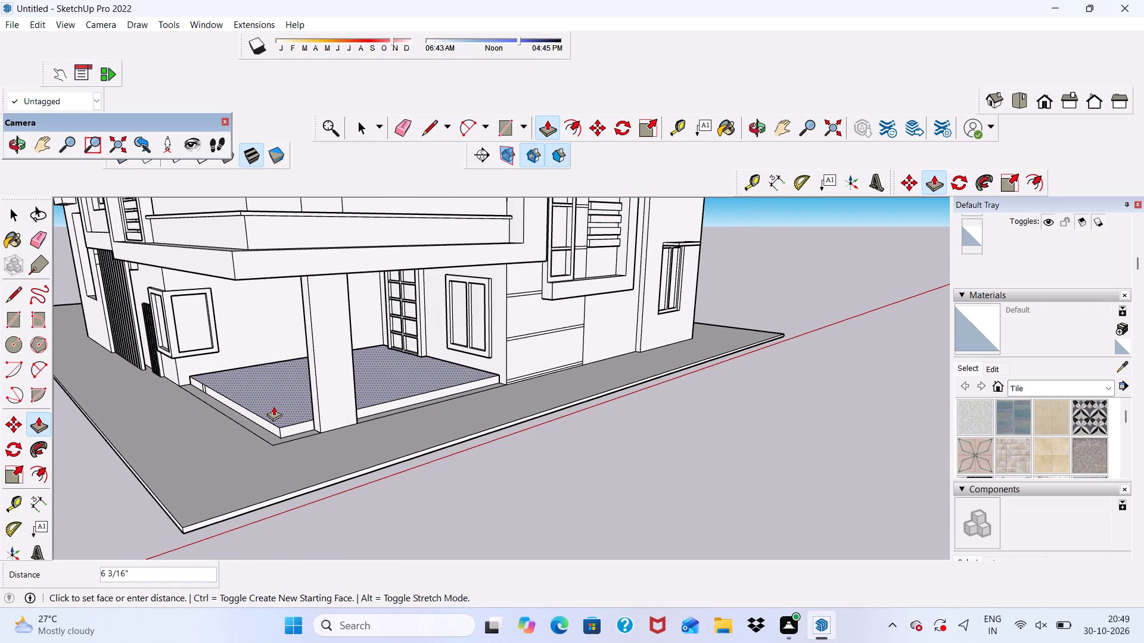
type("1'")
key("Return")
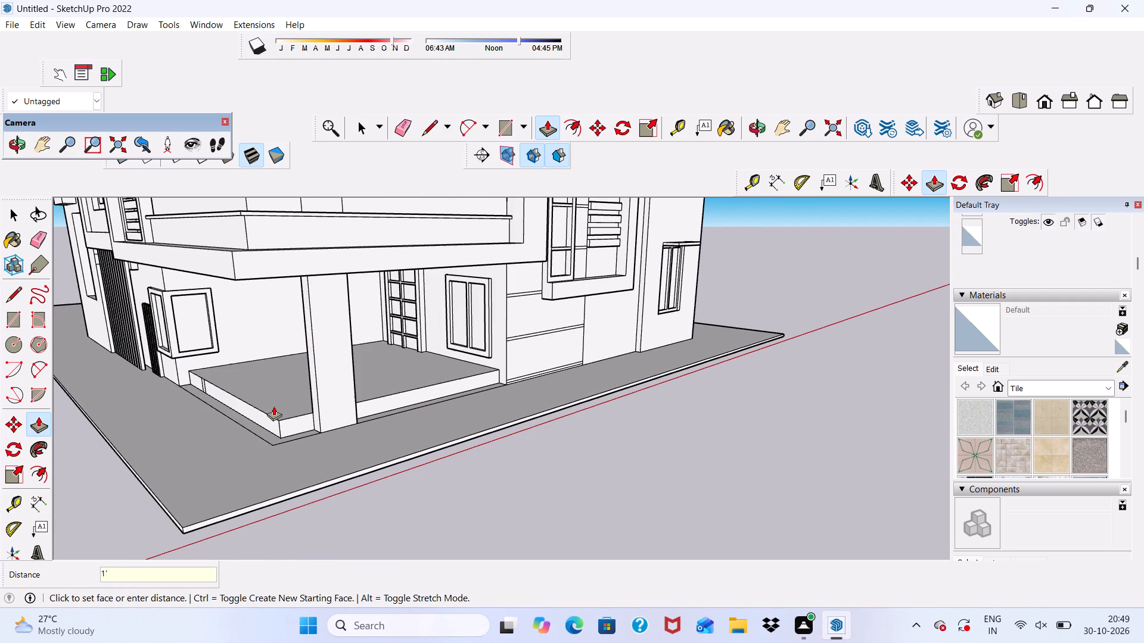
Push/Pull the raised porch platform's open side face outward to the floor's outer border line, bringing its end segments flush, the last by 6".
scroll(273, 414, "down", 4)
middle_click_drag(306, 478, 169, 451)
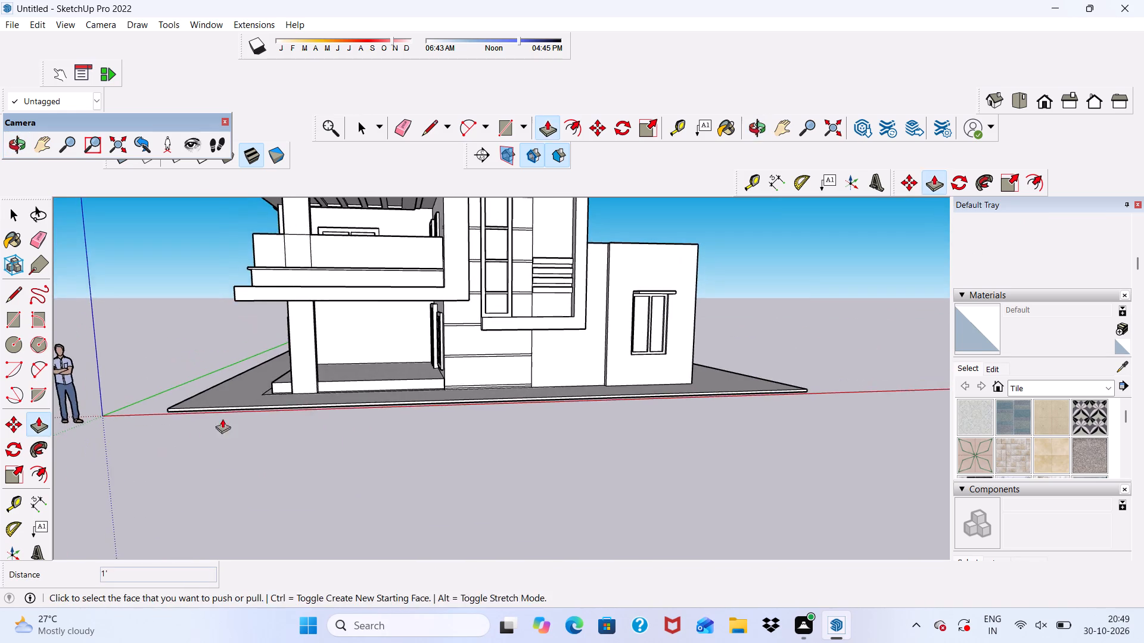
middle_click_drag(223, 419, 397, 428)
scroll(397, 428, "up", 16)
left_click(347, 395)
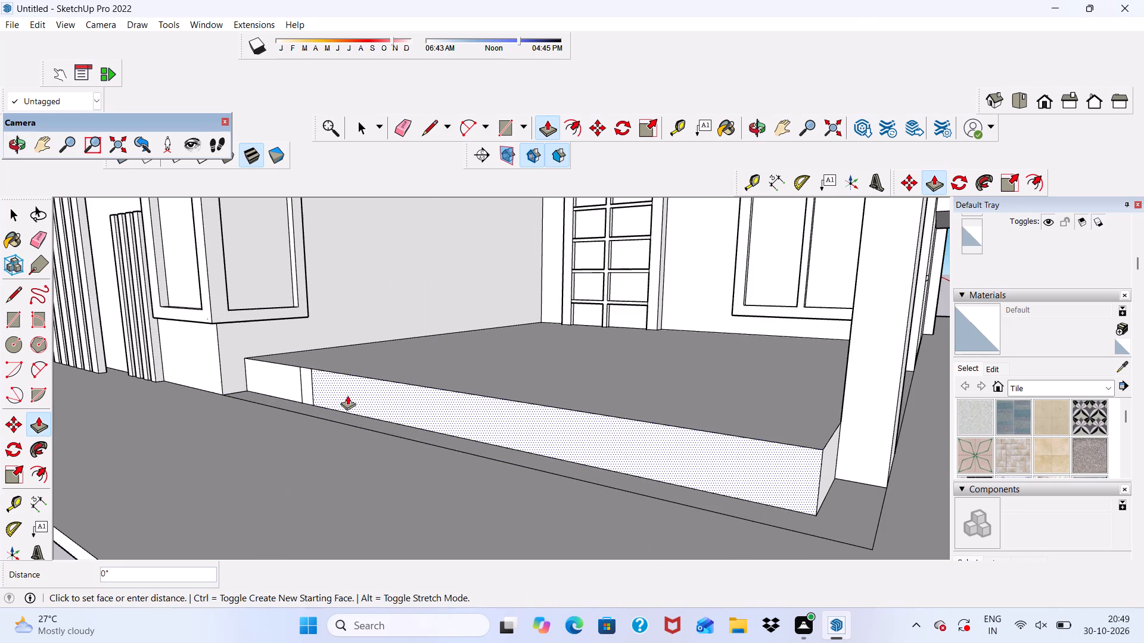
left_click(346, 424)
left_click(259, 374)
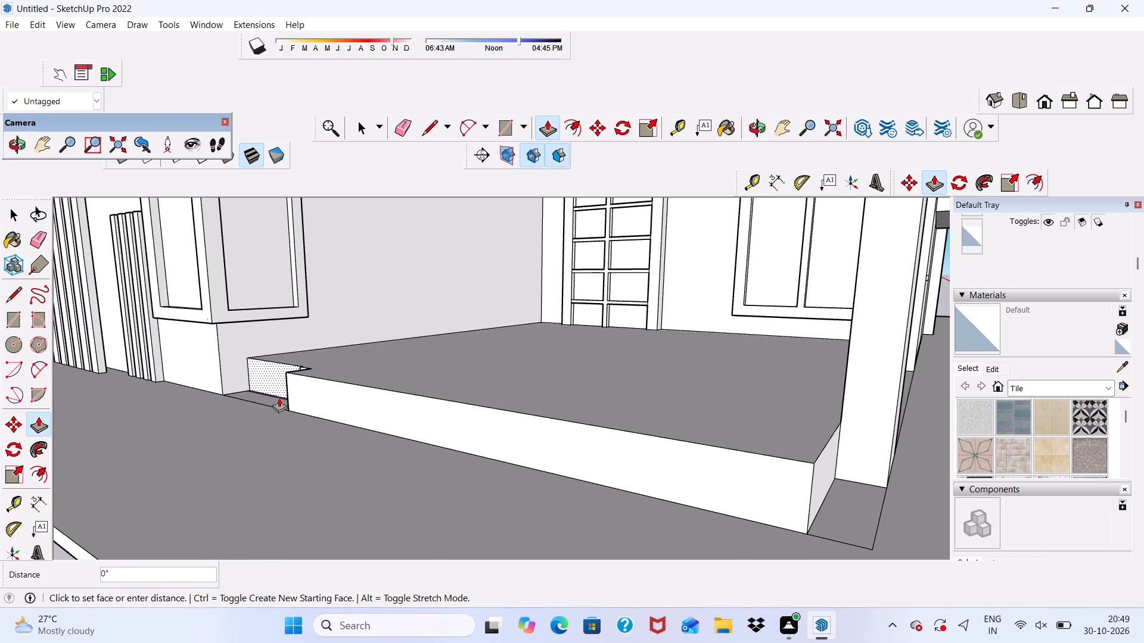
left_click(307, 412)
scroll(279, 383, "up", 5)
left_click(279, 380)
left_click(322, 392)
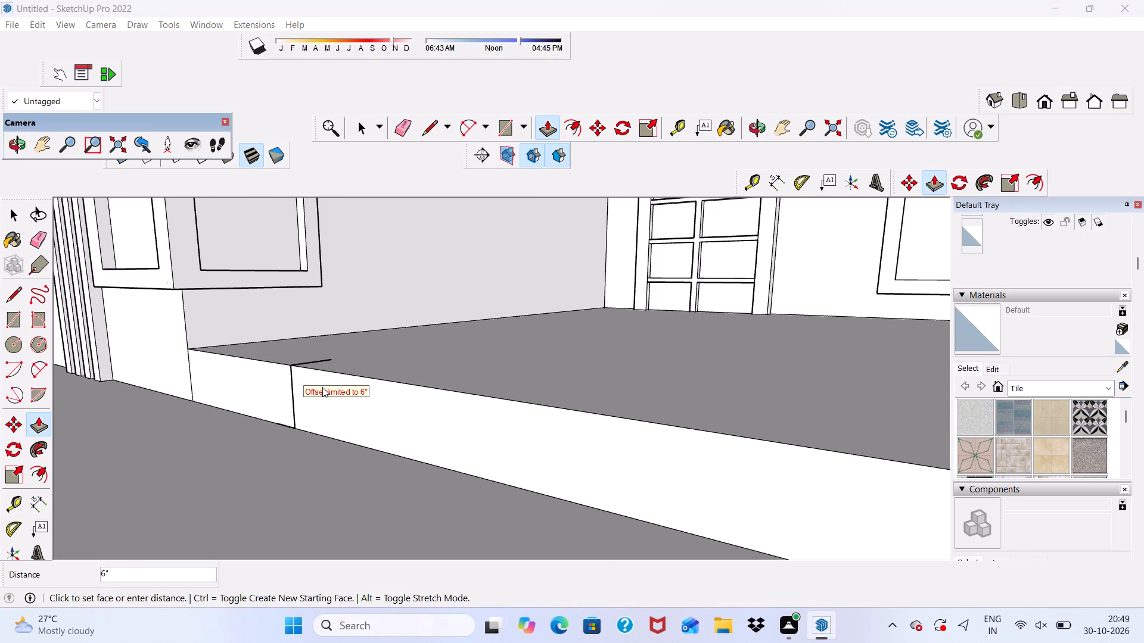
scroll(268, 354, "down", 5)
scroll(293, 379, "up", 3)
left_click(310, 360)
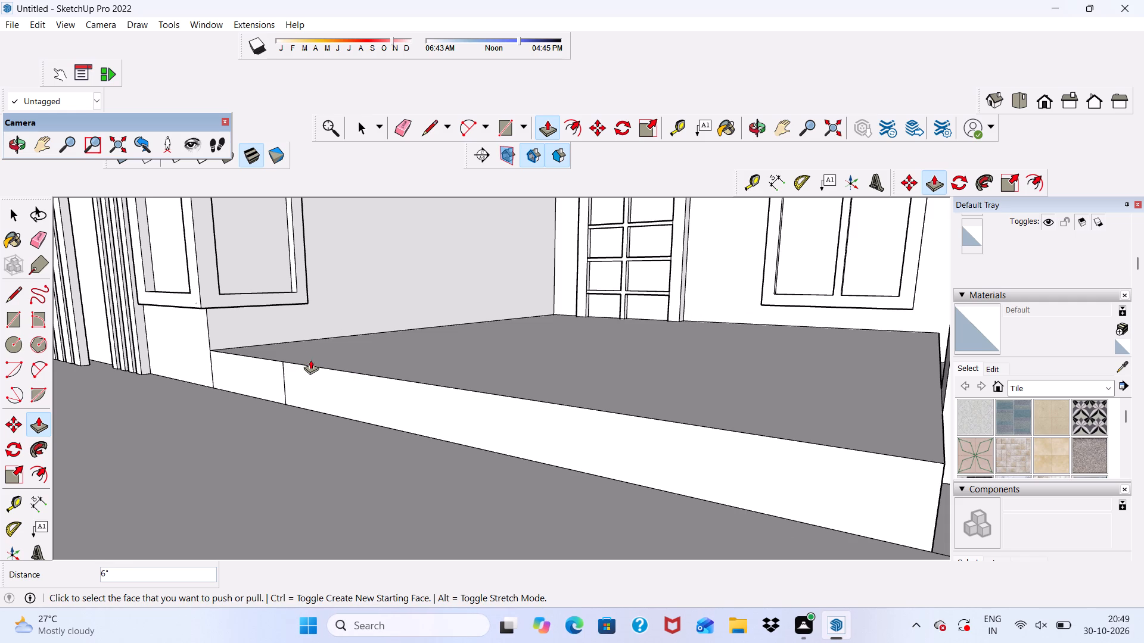
Push/Pull the platform's front faces on both sides of the column outward 9" to the outer border line.
scroll(293, 369, "down", 8)
middle_click_drag(529, 404, 293, 419)
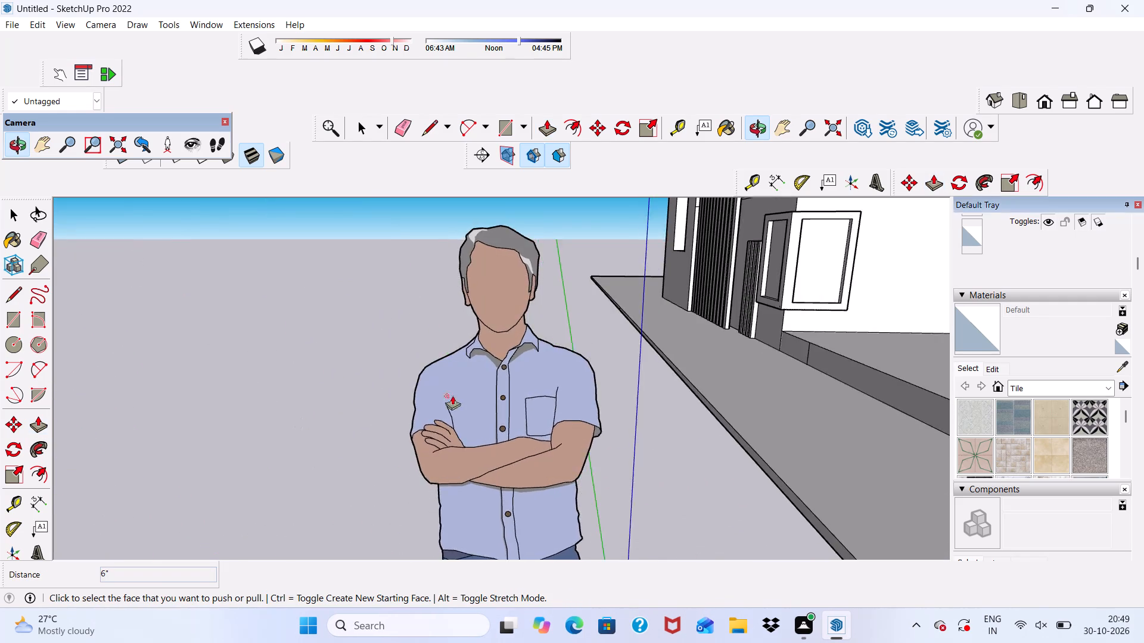
scroll(496, 388, "up", 1)
scroll(652, 341, "down", 8)
scroll(918, 428, "up", 11)
left_click(781, 349)
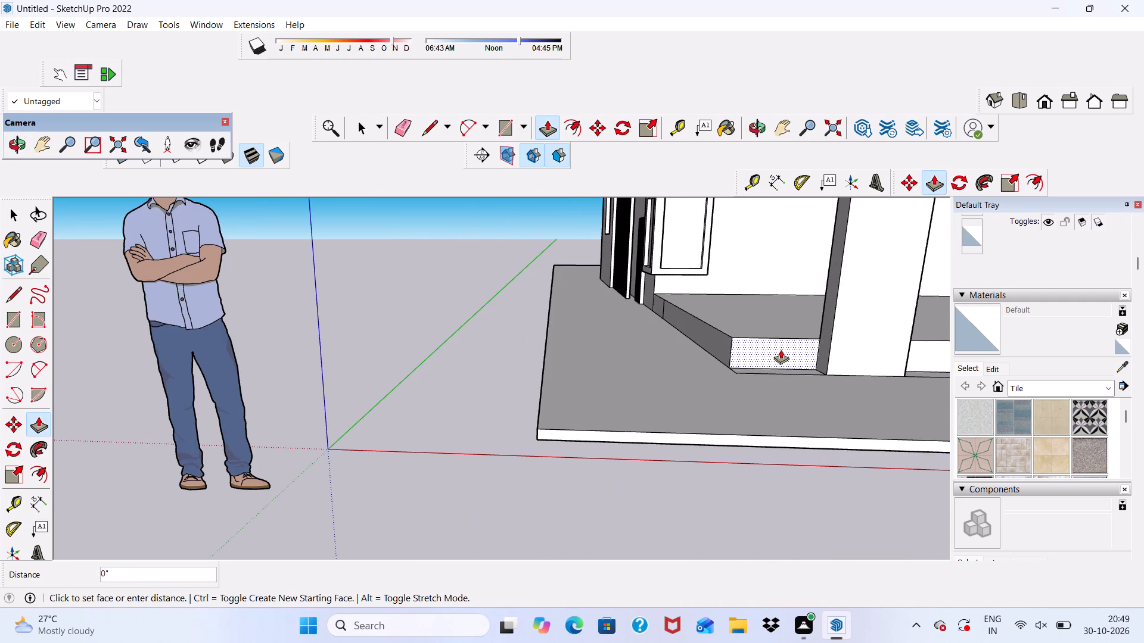
left_click(744, 372)
scroll(794, 352, "down", 2)
scroll(923, 352, "up", 2)
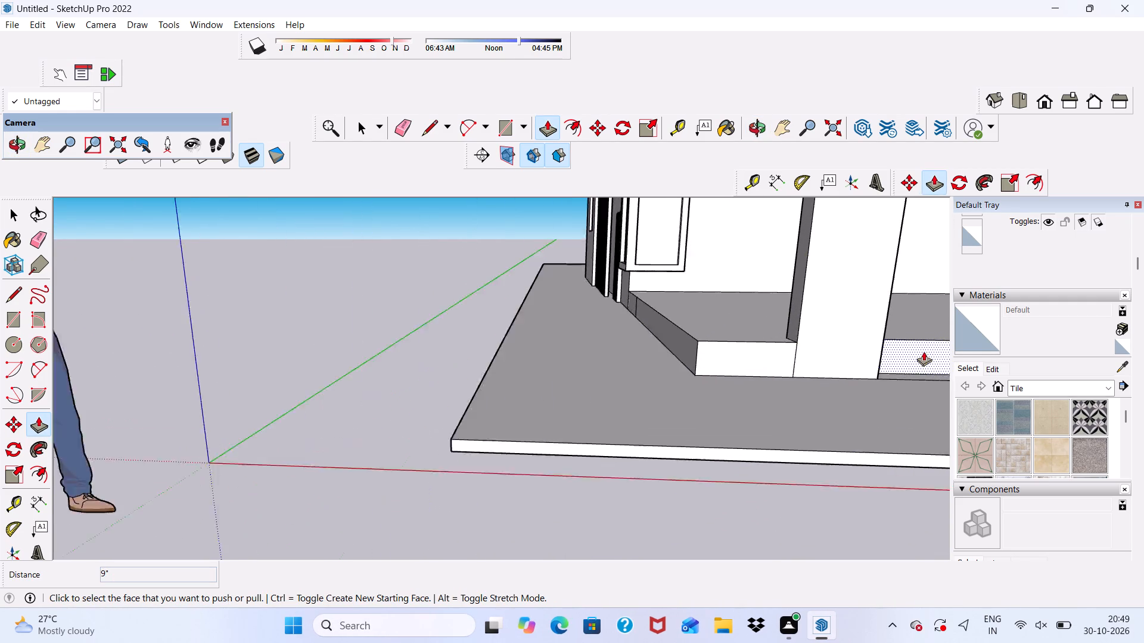
scroll(924, 351, "up", 4)
left_click(894, 350)
left_click(853, 381)
scroll(673, 347, "down", 5)
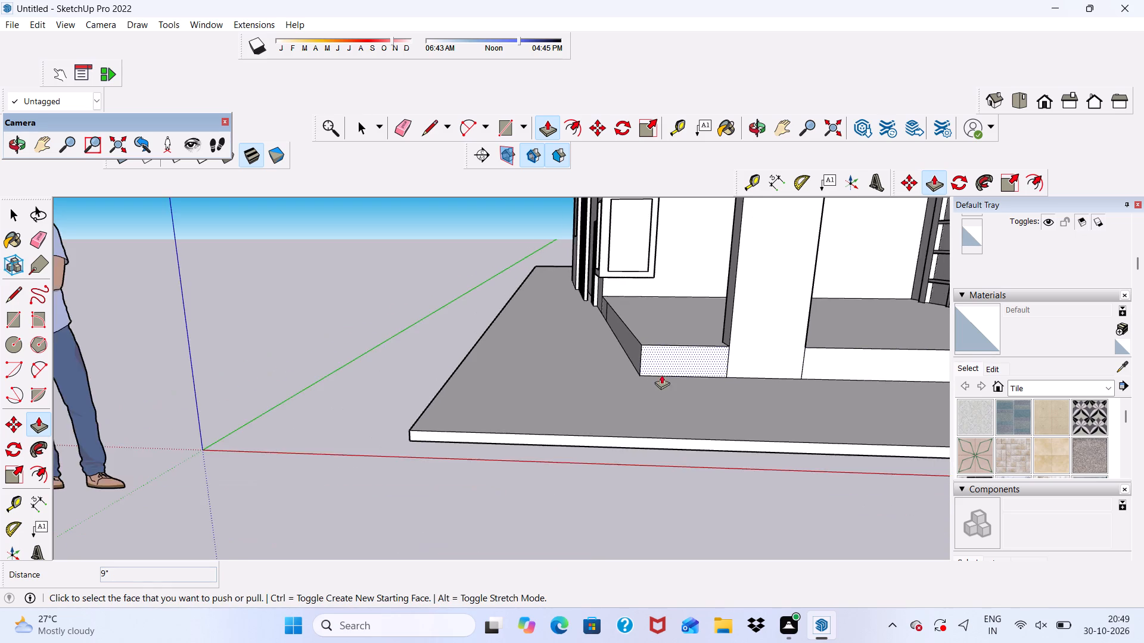
Erase the leftover vertical seam on the porch platform's side face, near the corner window.
middle_click_drag(663, 374, 742, 386)
scroll(763, 376, "up", 1)
scroll(686, 339, "down", 5)
scroll(587, 316, "up", 1)
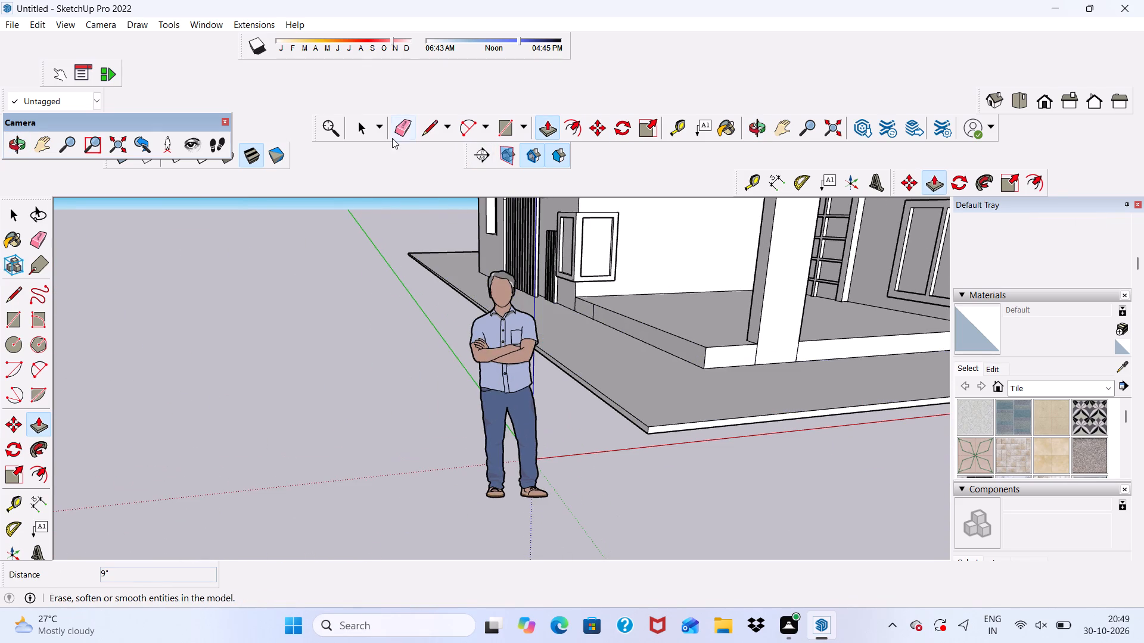
left_click(399, 123)
scroll(579, 251, "up", 9)
left_click(601, 353)
left_click_drag(601, 354, 601, 354)
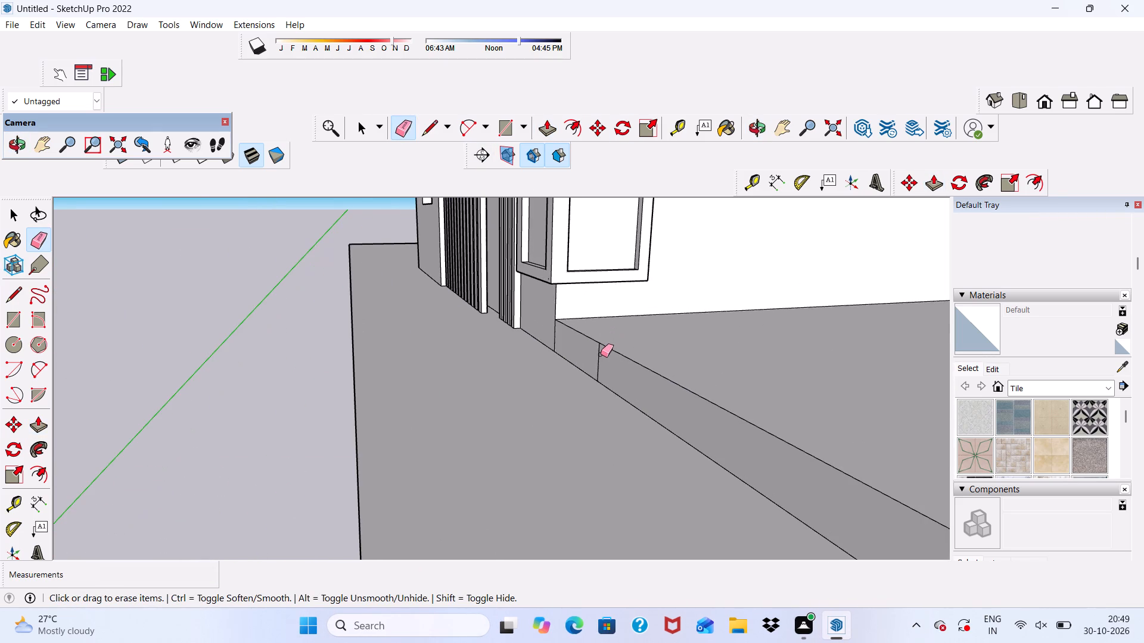
left_click_drag(601, 354, 593, 358)
scroll(542, 324, "down", 1)
left_click_drag(600, 357, 574, 354)
Erase the seam lines between the platform's front face and the column base.
scroll(458, 301, "down", 11)
middle_click_drag(577, 391, 510, 402)
scroll(570, 356, "up", 2)
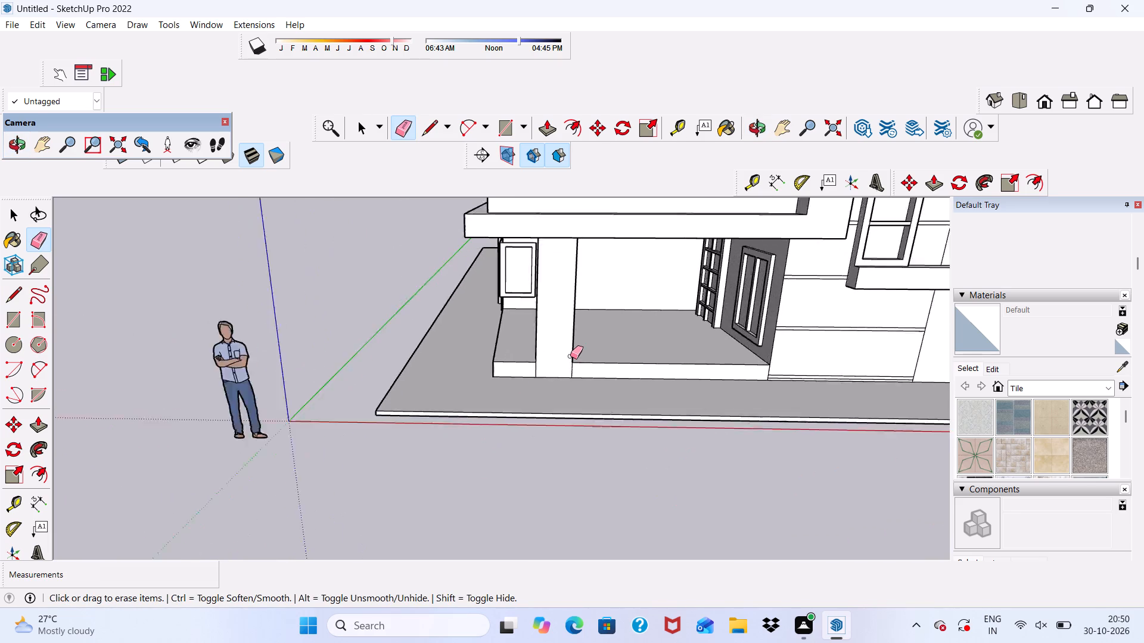
scroll(570, 356, "up", 7)
left_click_drag(513, 373, 536, 364)
left_click_drag(579, 367, 608, 365)
scroll(524, 367, "down", 3)
middle_click_drag(493, 398, 569, 403)
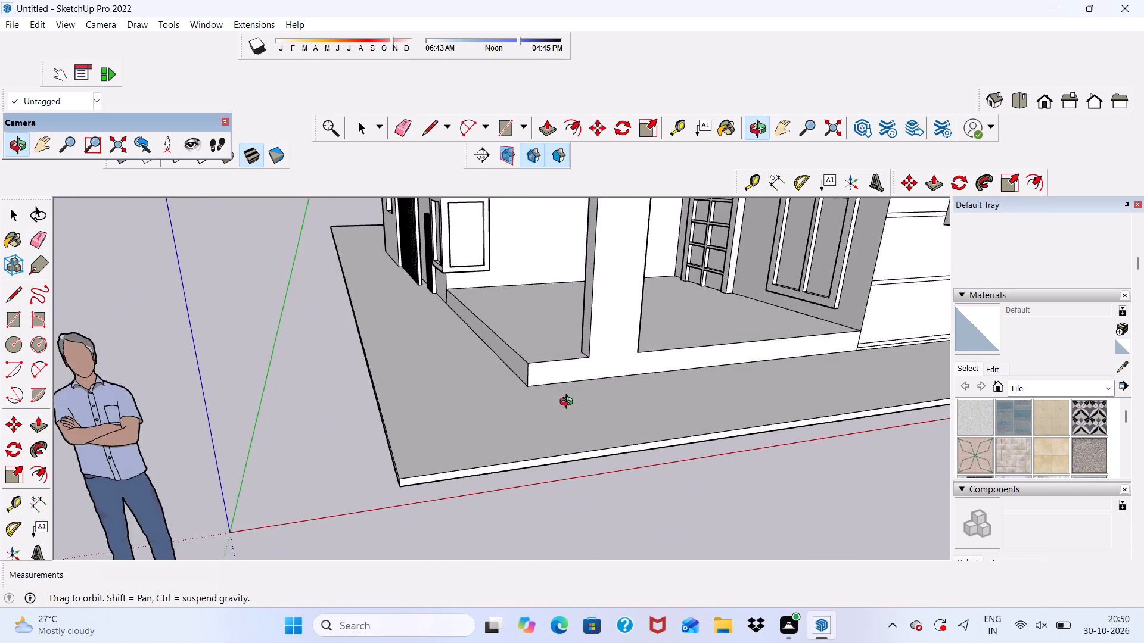
middle_click_drag(569, 403, 548, 417)
key("space")
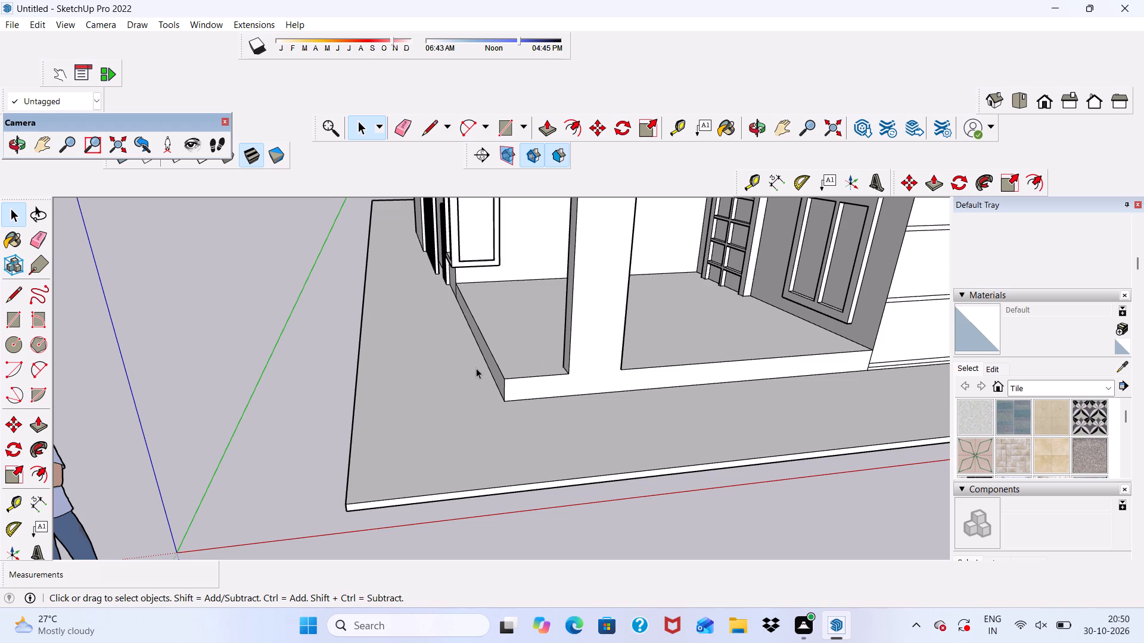
Draw a rectangle about 8' long on the ground slab against the platform's front edge, as a step outline.
middle_click_drag(468, 364, 471, 405)
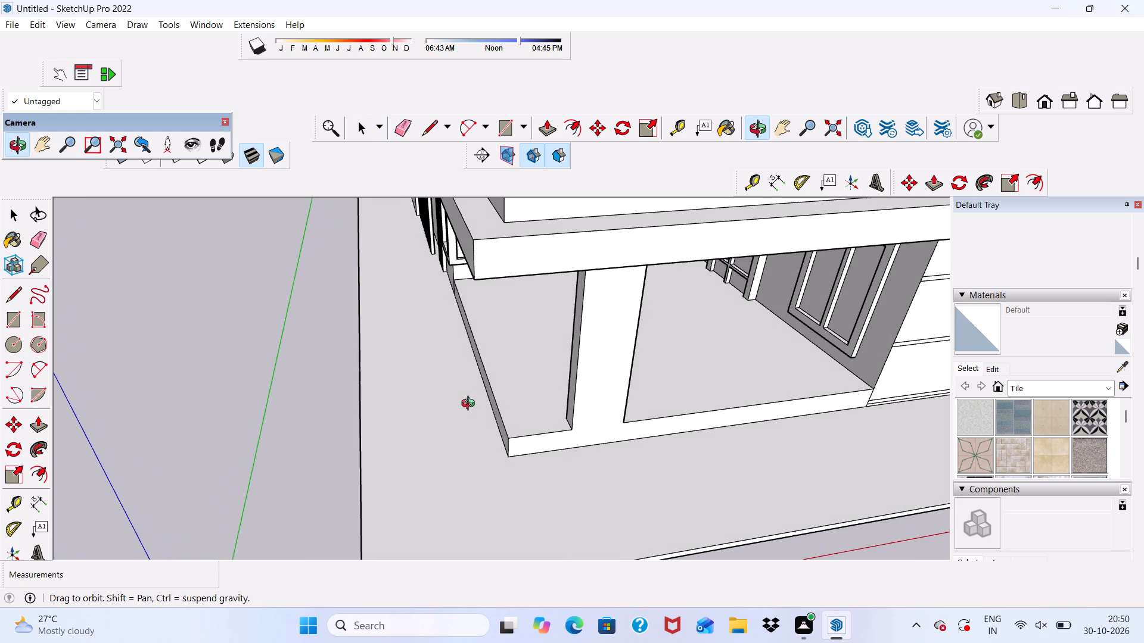
middle_click_drag(471, 405, 449, 339)
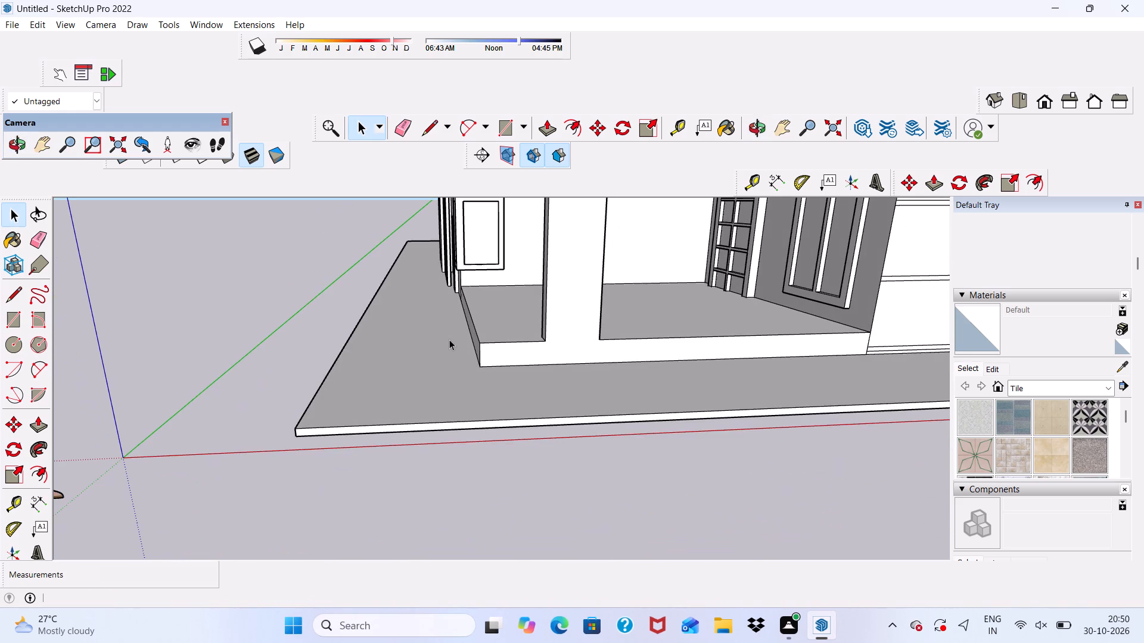
left_click(500, 131)
scroll(667, 364, "down", 3)
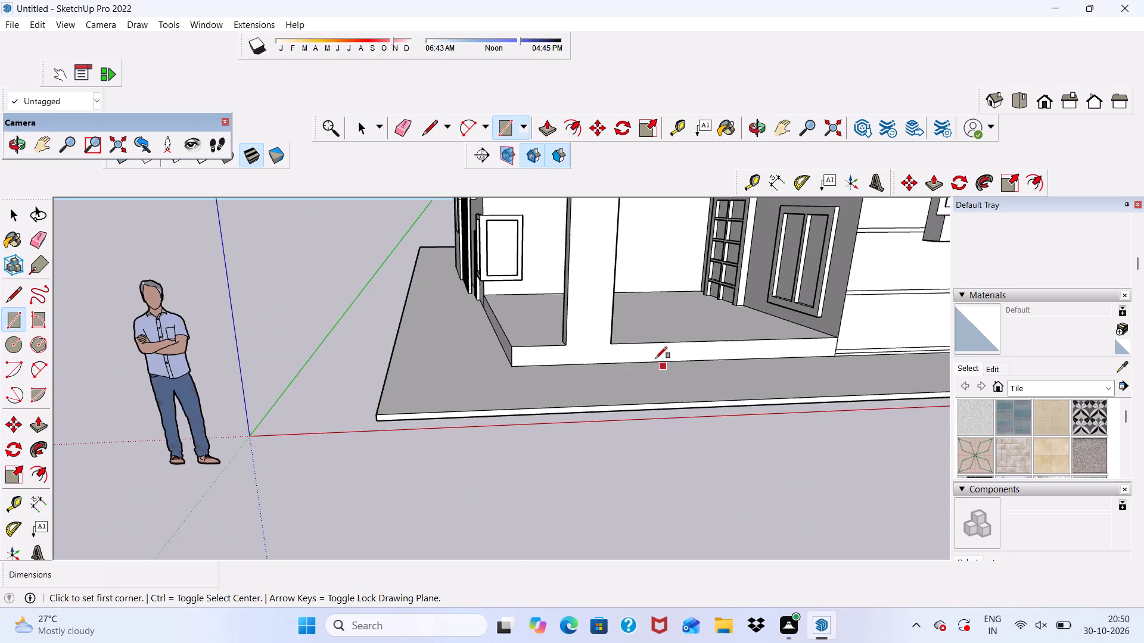
scroll(655, 358, "down", 3)
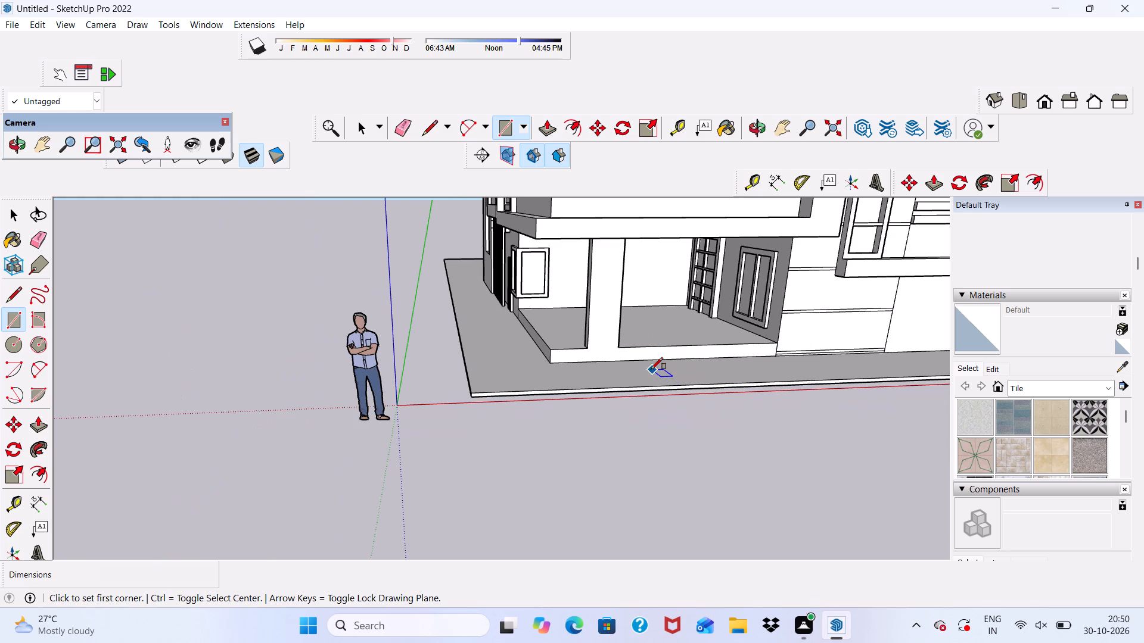
scroll(740, 358, "up", 6)
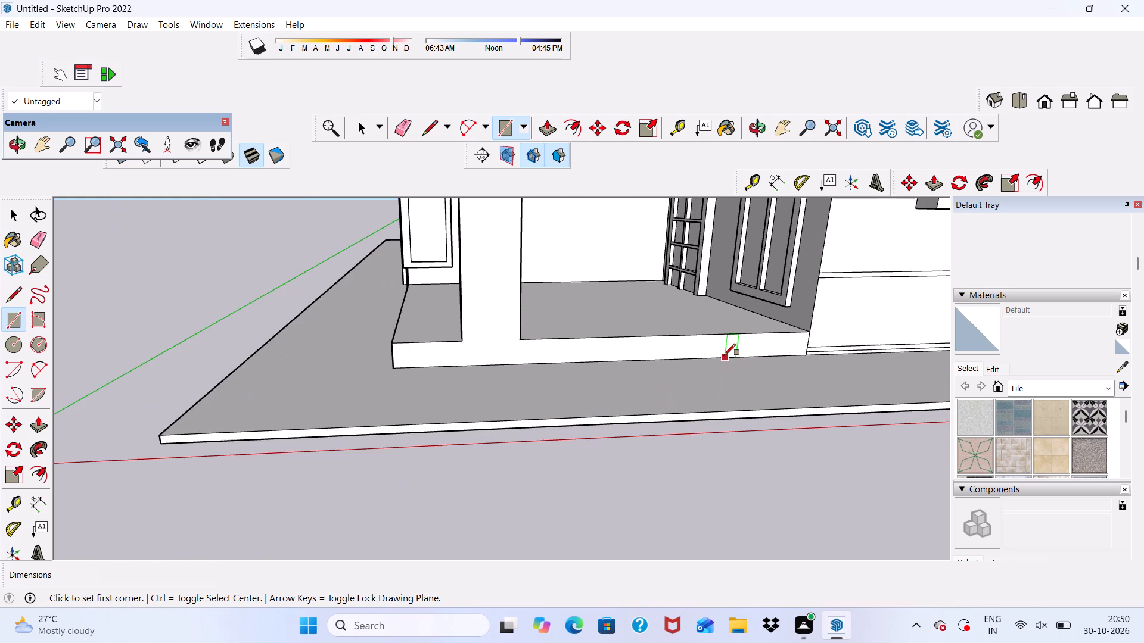
left_click(722, 355)
scroll(610, 376, "up", 5)
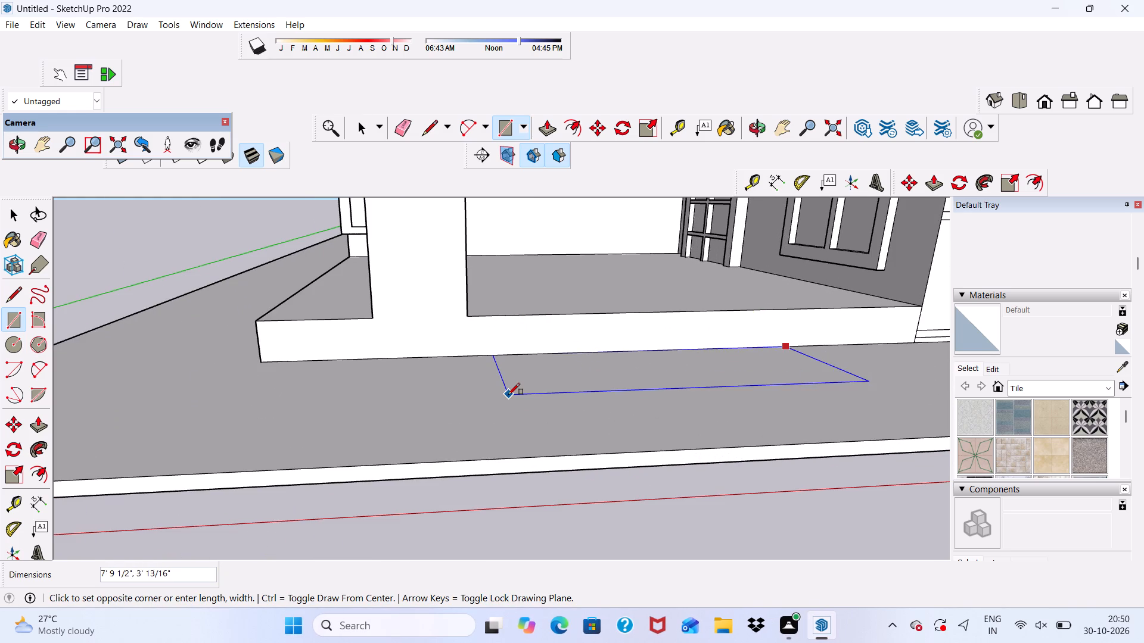
left_click(506, 408)
scroll(530, 372, "down", 5)
key("space")
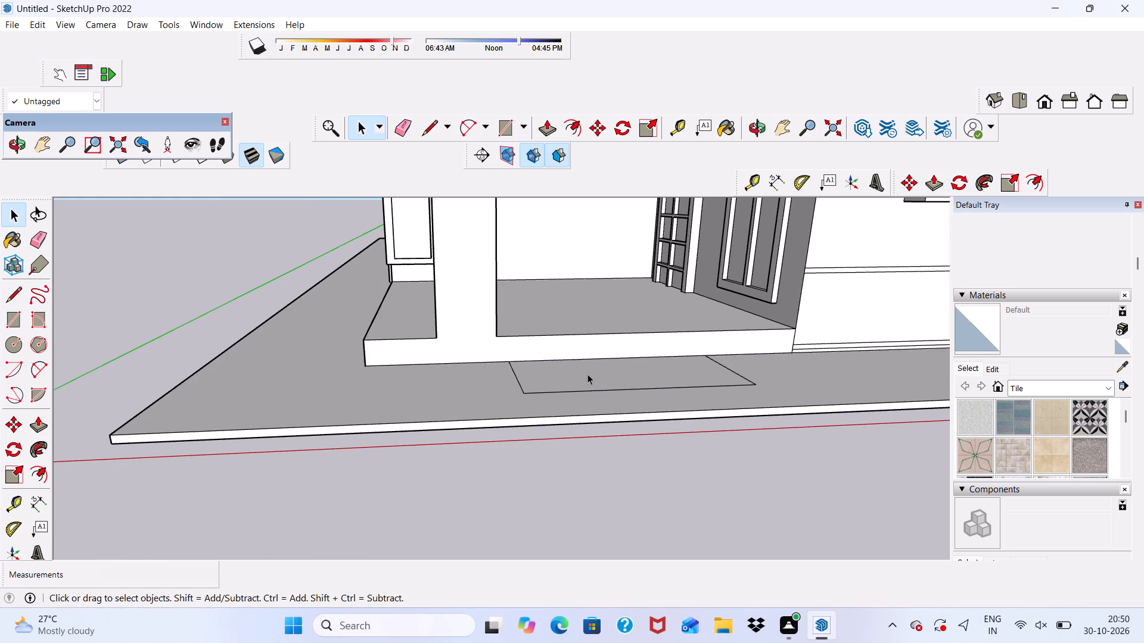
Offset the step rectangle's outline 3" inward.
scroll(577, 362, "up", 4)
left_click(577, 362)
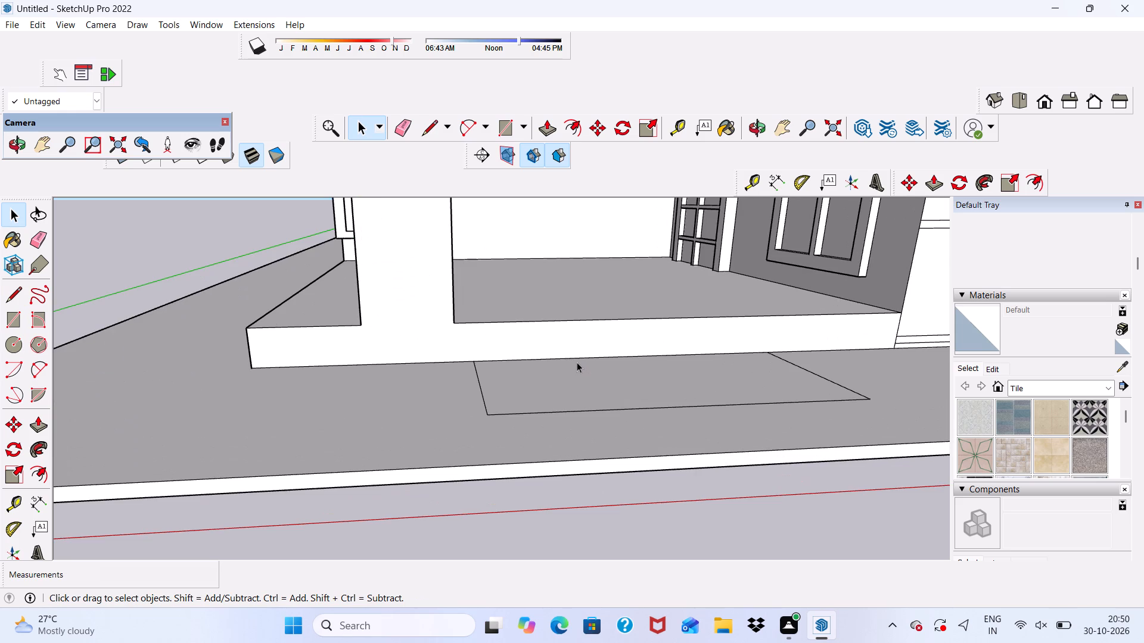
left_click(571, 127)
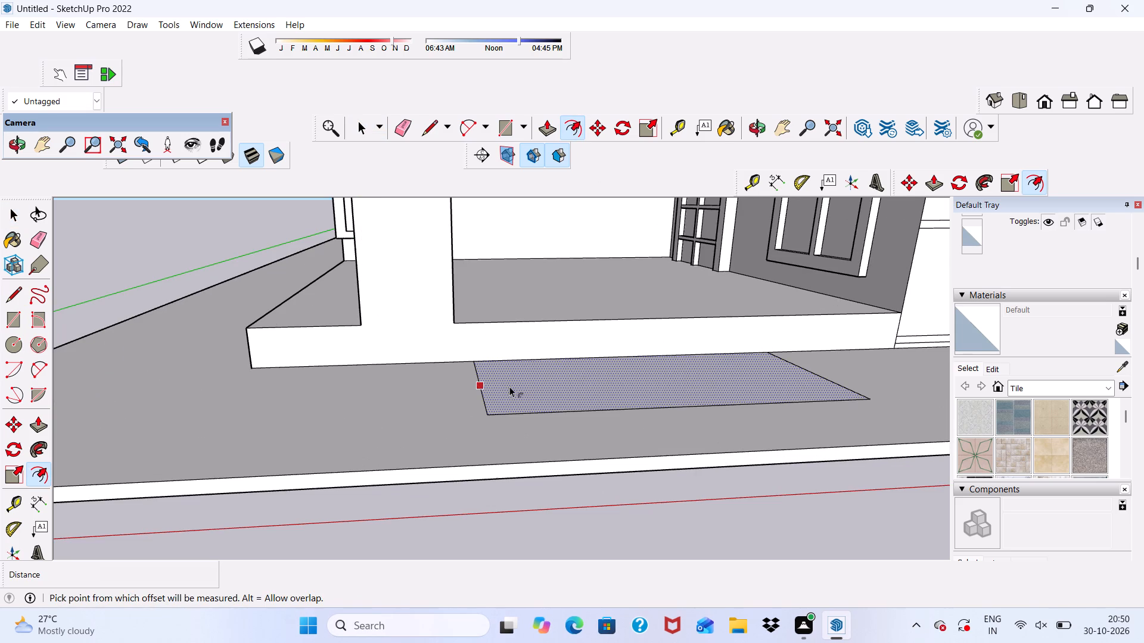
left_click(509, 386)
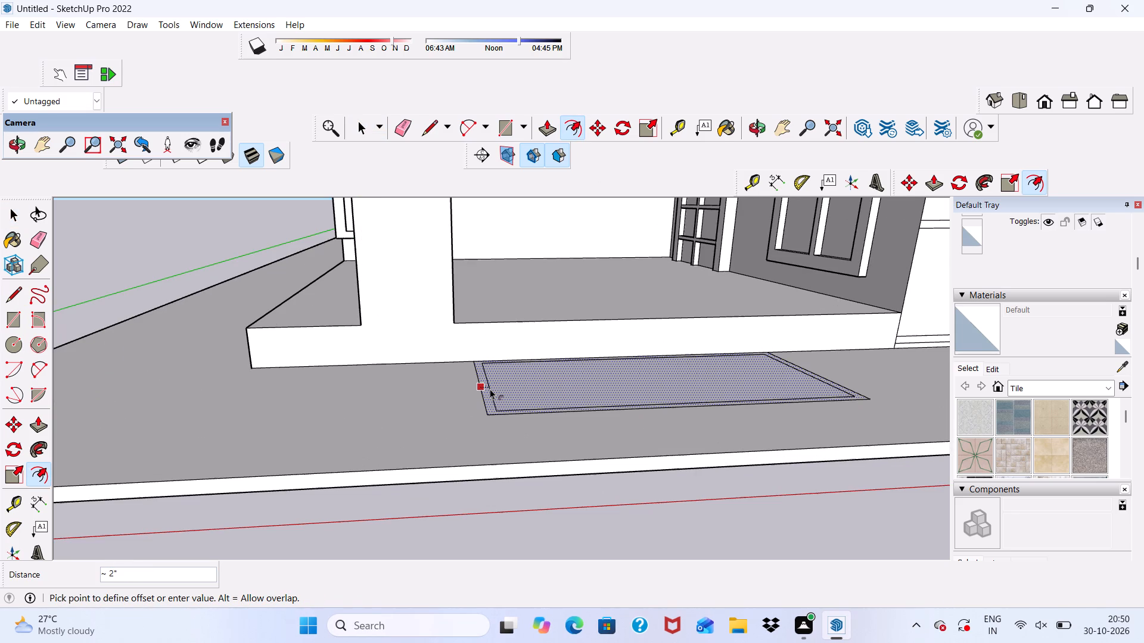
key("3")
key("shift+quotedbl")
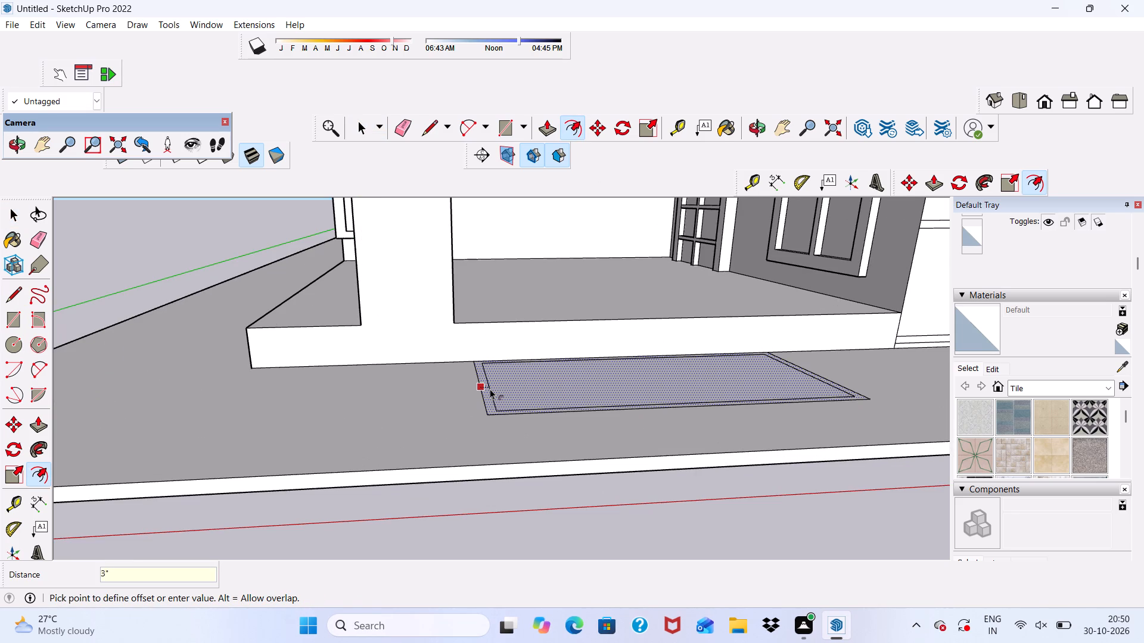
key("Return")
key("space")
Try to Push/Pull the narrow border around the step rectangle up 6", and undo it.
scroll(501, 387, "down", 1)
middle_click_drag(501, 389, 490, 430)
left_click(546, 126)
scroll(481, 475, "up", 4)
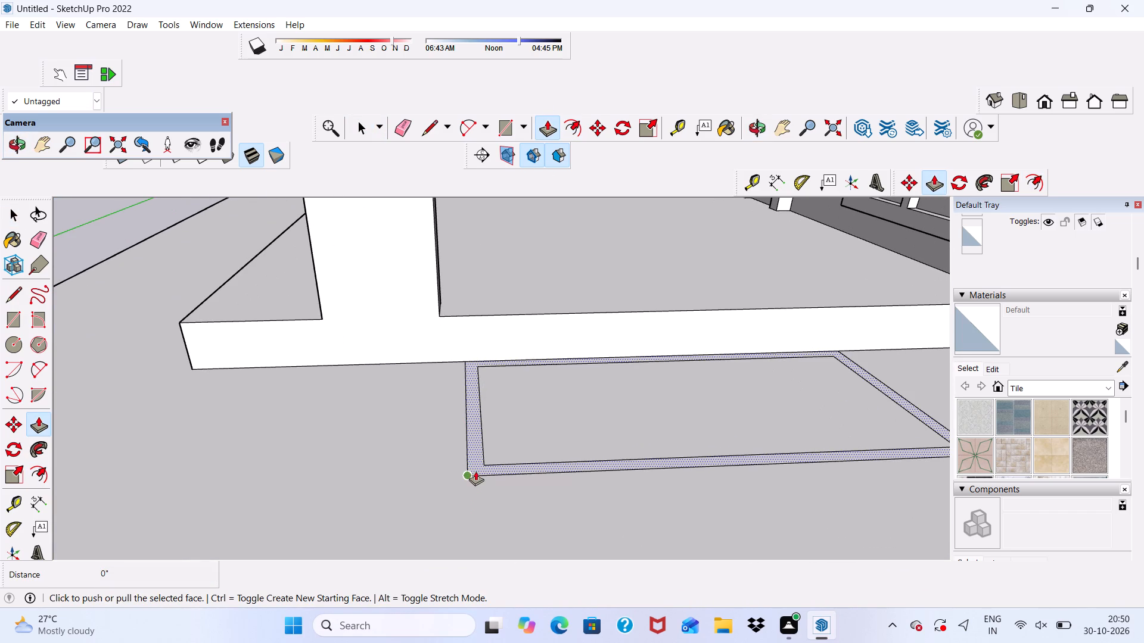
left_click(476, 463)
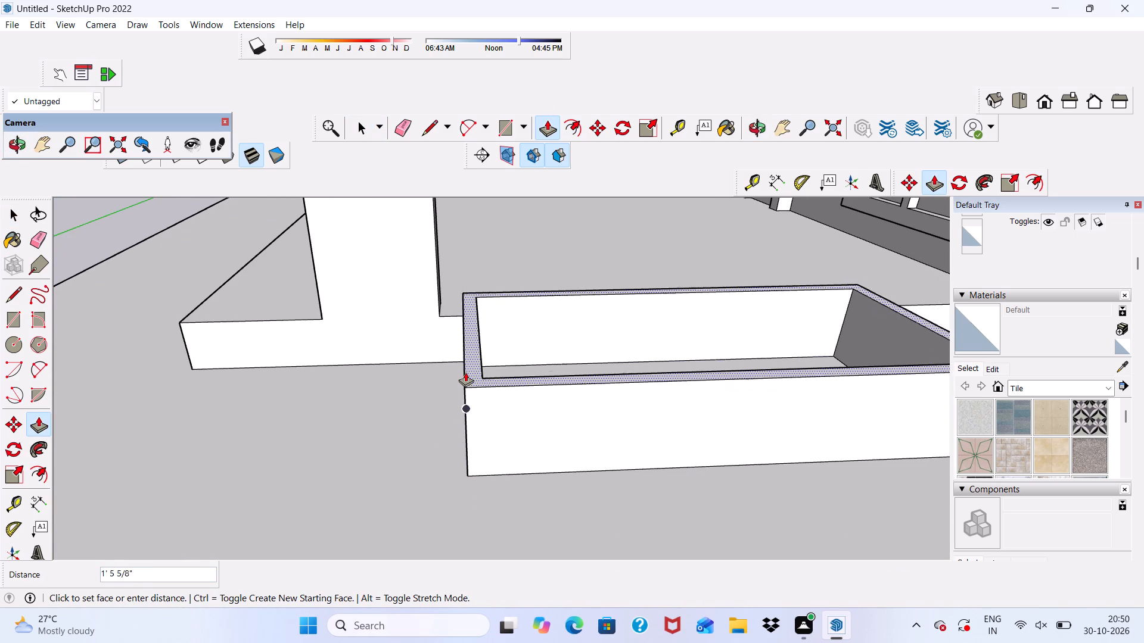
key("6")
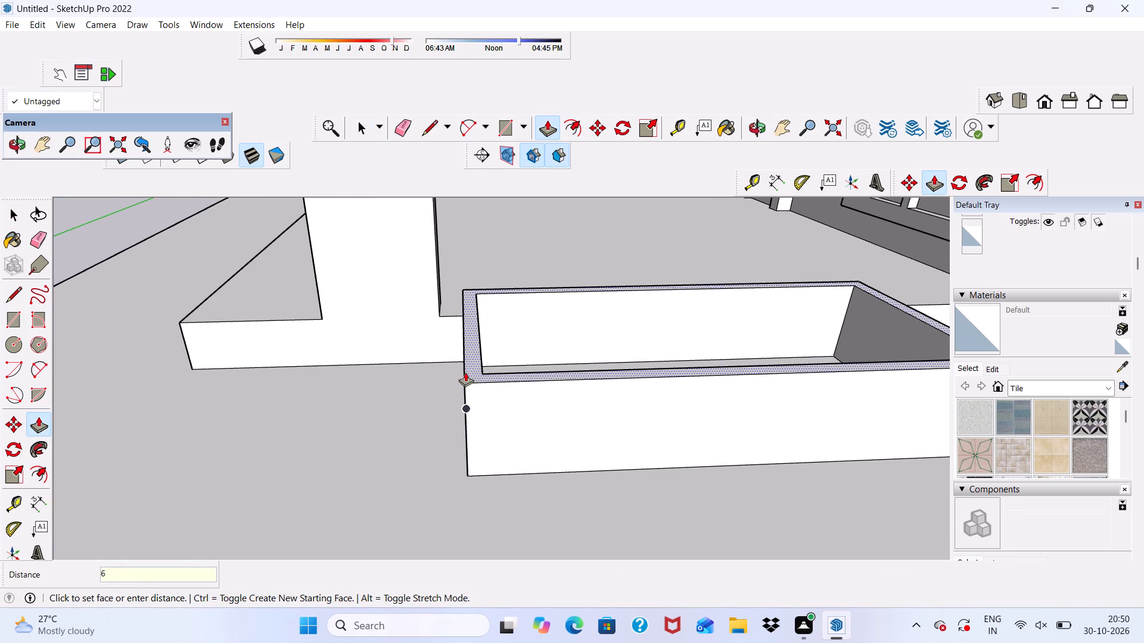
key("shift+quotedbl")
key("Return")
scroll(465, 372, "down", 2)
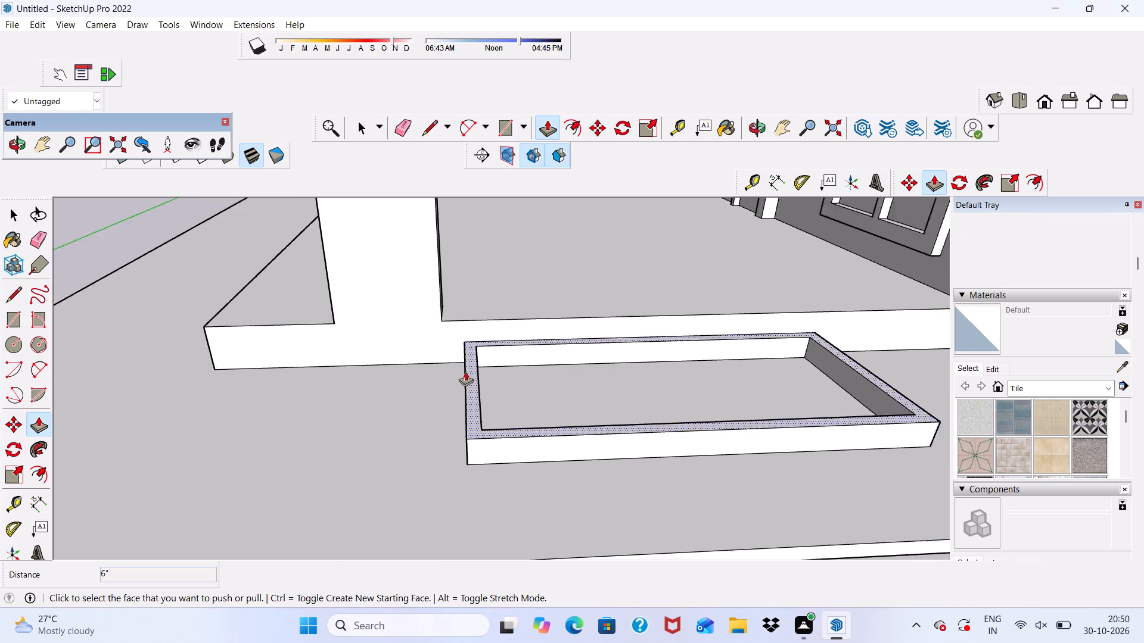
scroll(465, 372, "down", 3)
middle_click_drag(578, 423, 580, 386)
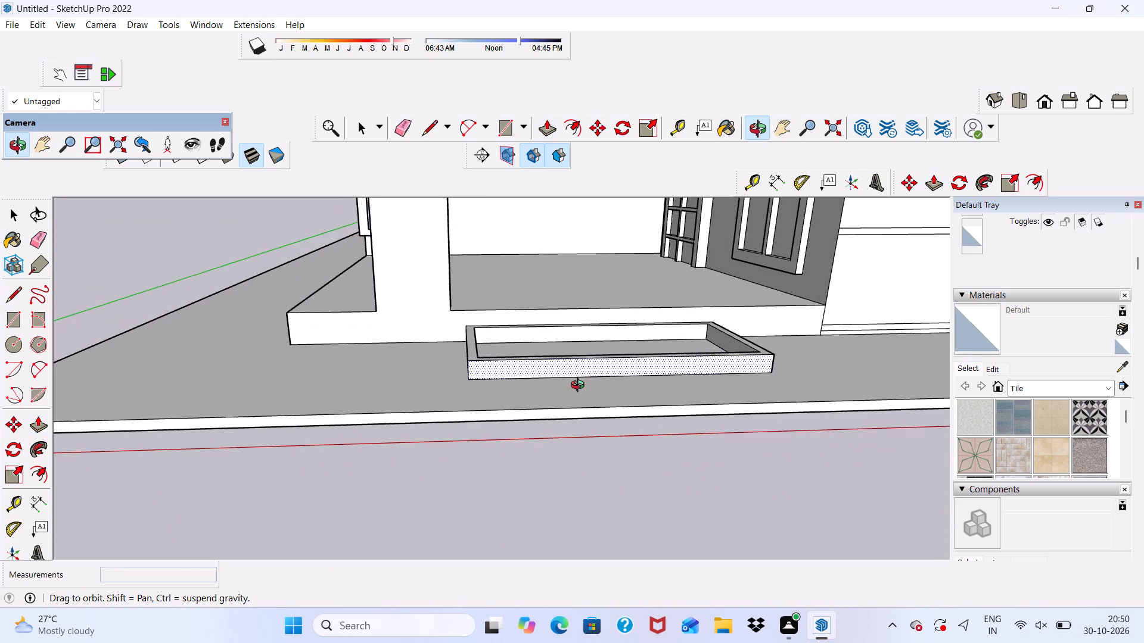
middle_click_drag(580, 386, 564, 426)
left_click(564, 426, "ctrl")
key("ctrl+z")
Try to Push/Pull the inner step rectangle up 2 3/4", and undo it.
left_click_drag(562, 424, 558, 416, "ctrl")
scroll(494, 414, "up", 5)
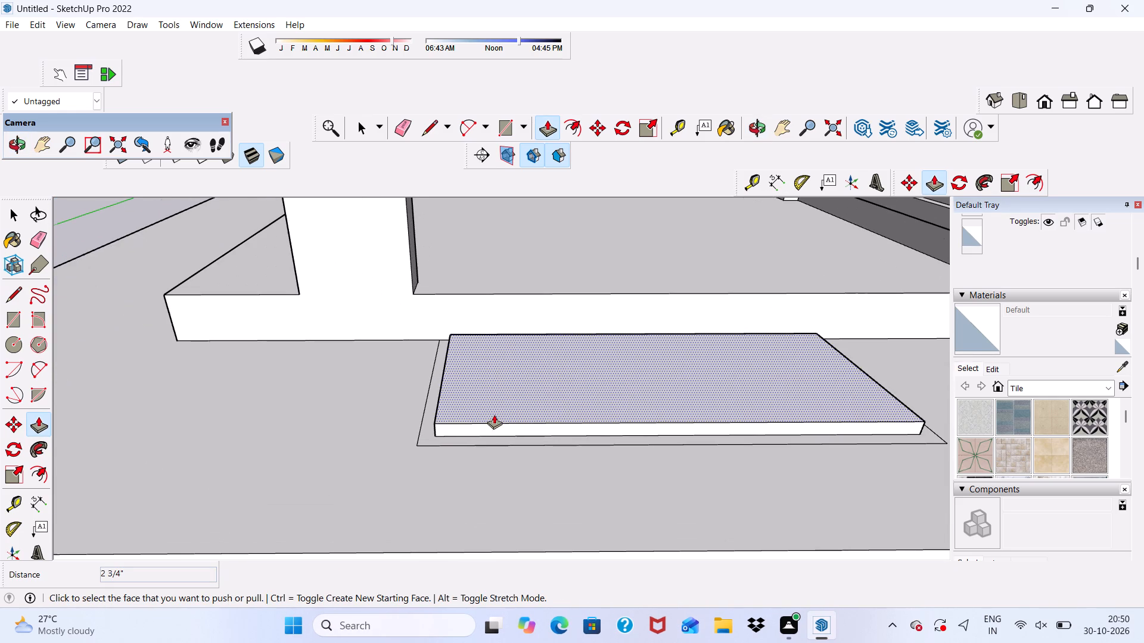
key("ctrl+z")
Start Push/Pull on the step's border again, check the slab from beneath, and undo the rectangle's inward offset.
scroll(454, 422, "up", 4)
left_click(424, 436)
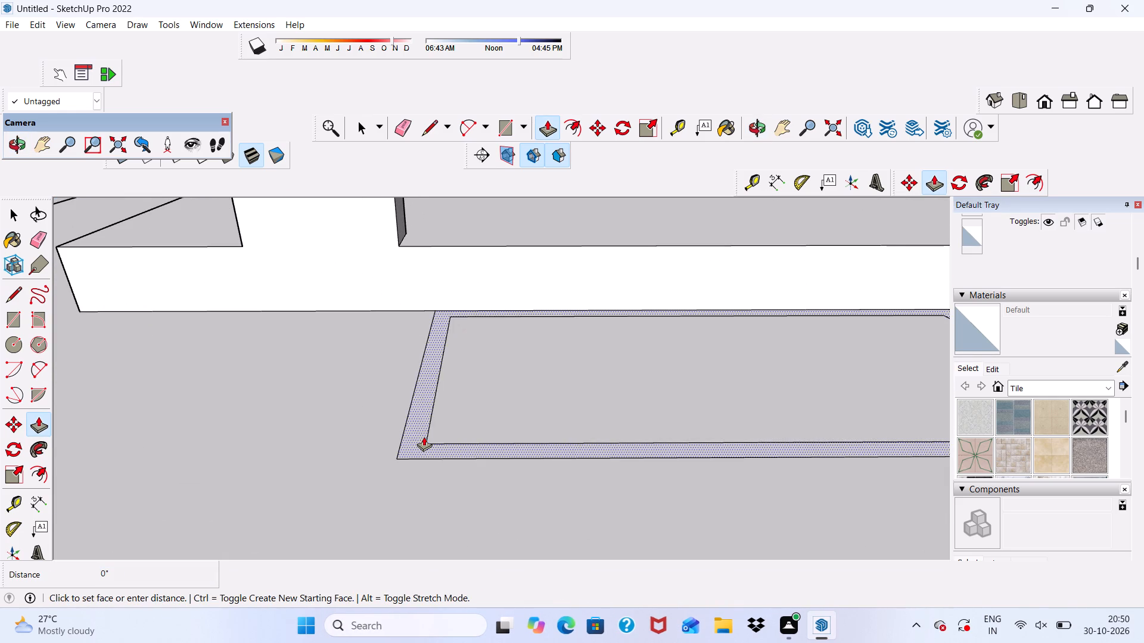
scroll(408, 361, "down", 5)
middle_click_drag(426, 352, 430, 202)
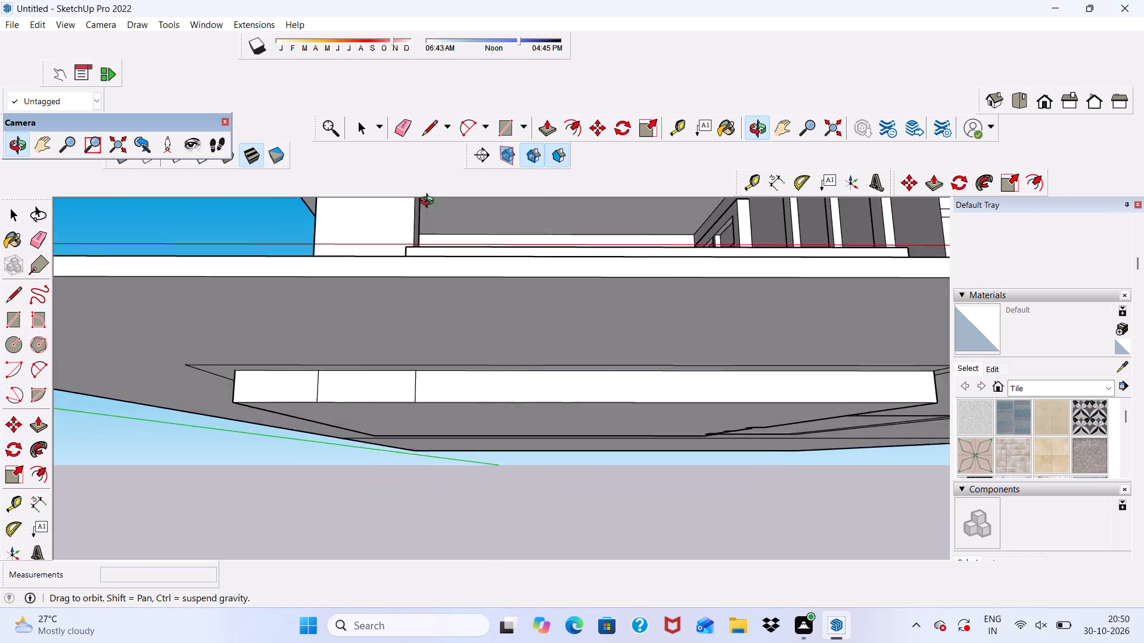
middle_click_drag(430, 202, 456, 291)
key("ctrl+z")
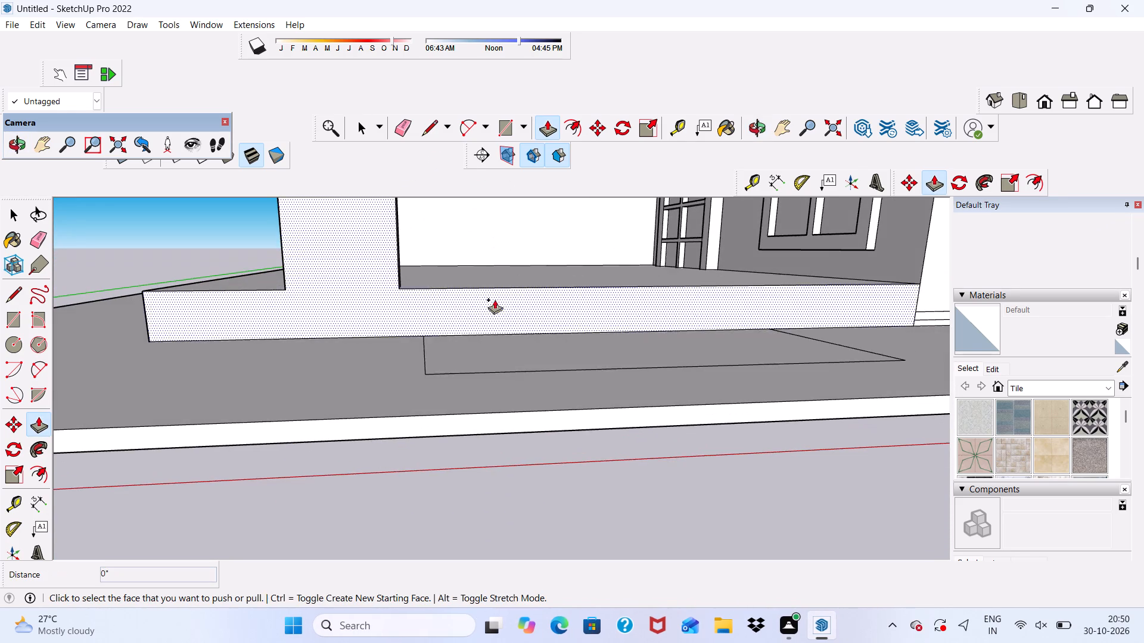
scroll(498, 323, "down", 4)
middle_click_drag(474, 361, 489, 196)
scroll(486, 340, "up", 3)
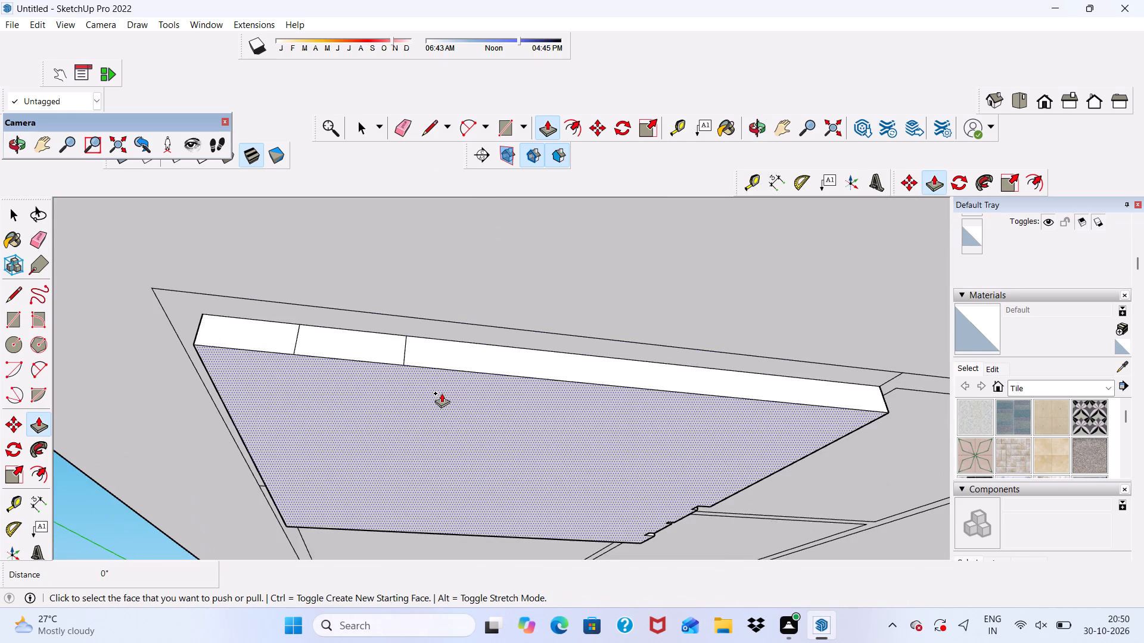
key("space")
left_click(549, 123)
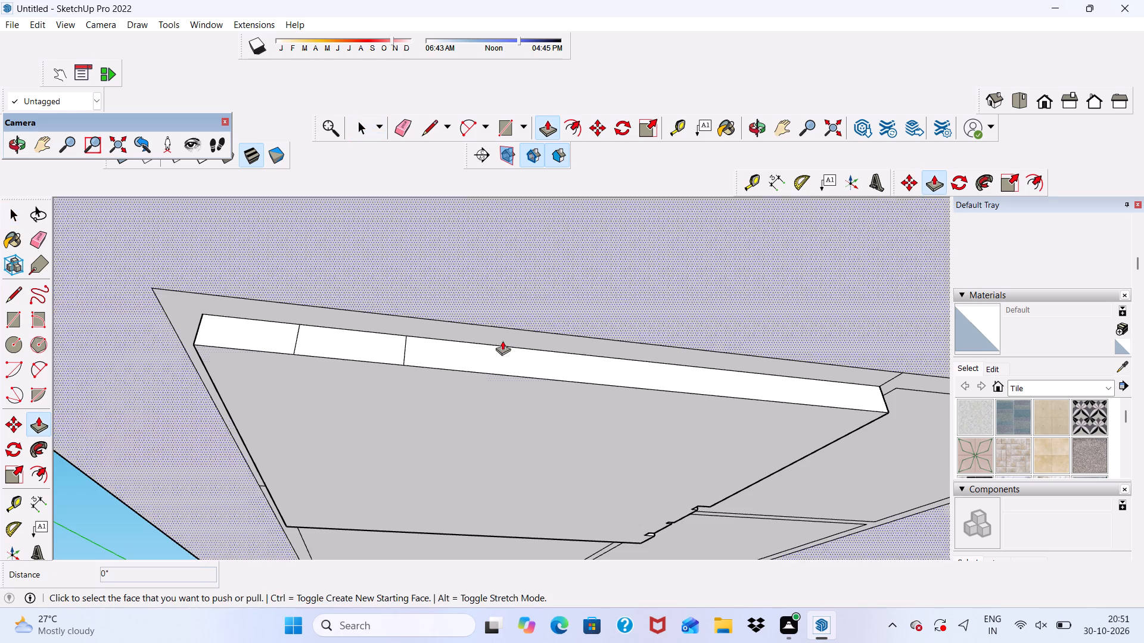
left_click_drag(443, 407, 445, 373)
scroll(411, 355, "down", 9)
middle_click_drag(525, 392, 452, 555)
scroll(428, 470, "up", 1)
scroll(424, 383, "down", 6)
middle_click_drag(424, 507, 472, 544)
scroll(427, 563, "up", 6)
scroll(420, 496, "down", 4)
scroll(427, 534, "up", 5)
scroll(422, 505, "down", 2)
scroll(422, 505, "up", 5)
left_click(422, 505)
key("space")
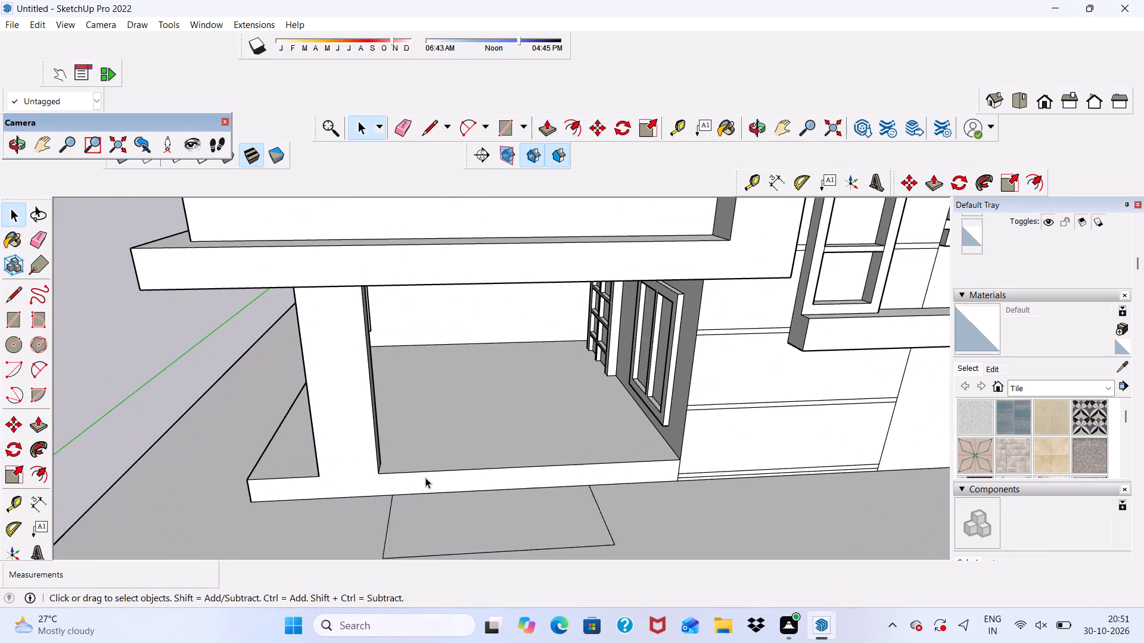
Offset the outline of the rectangle in front of the porch inward to form a narrow border.
scroll(425, 477, "down", 4)
left_click(577, 125)
scroll(500, 486, "up", 4)
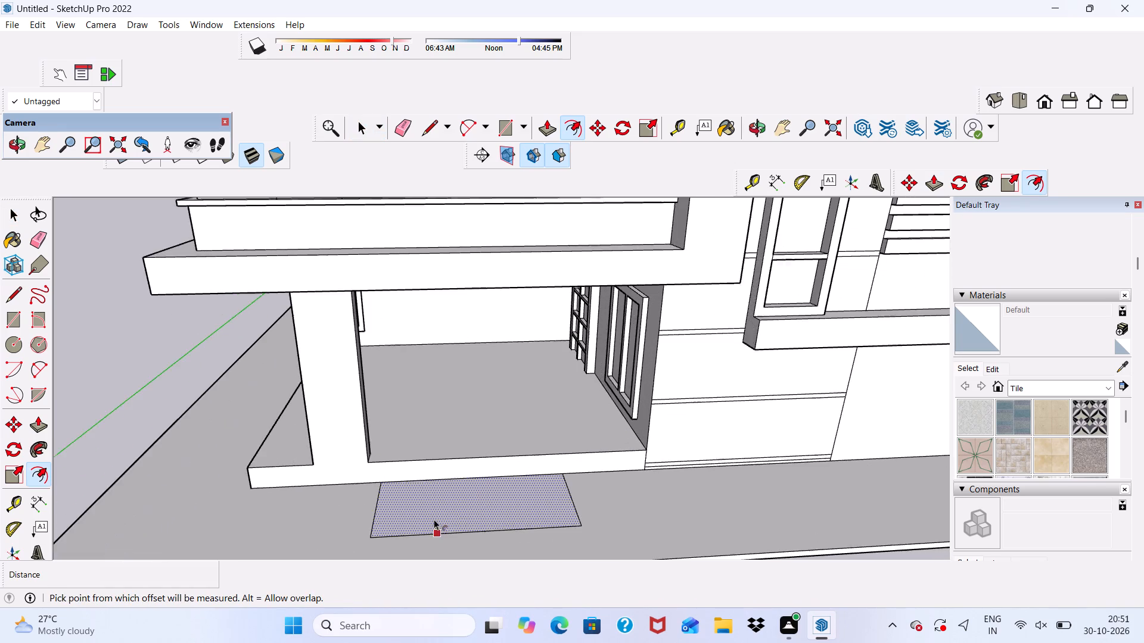
left_click(405, 513)
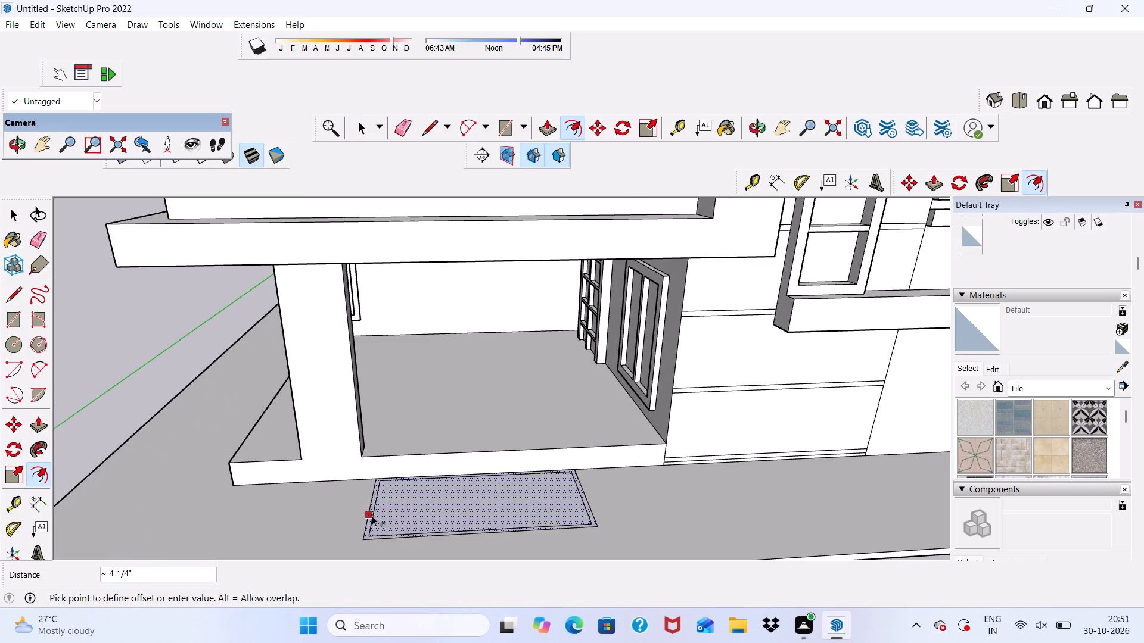
scroll(372, 516, "up", 4)
left_click(380, 521)
scroll(402, 480, "down", 5)
key("space")
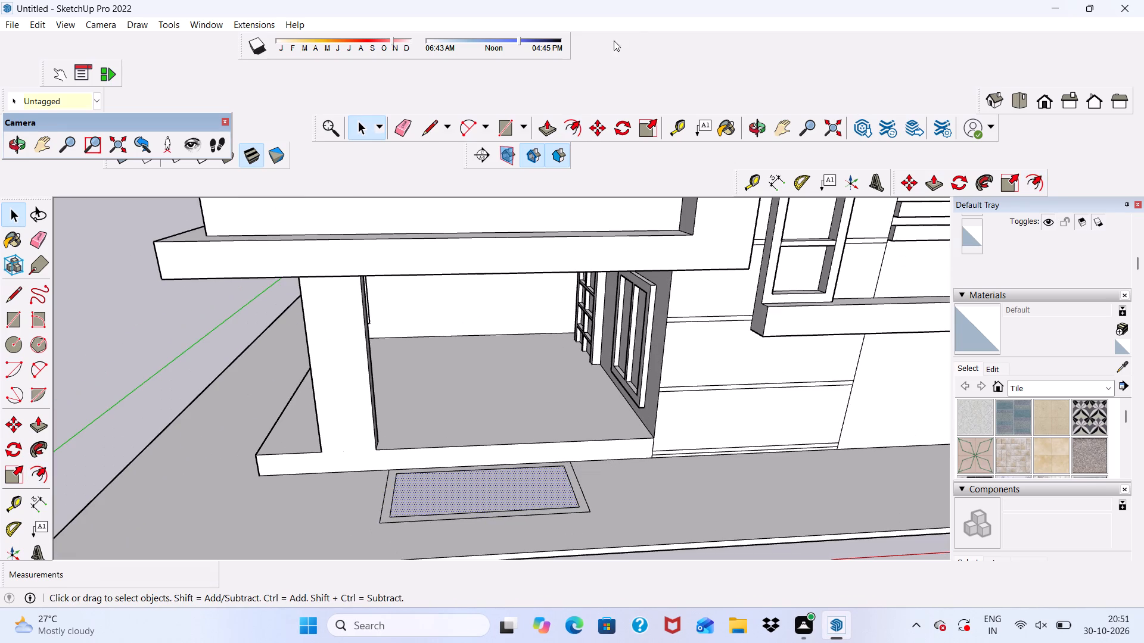
Push/Pull the narrow border of the rectangle in front of the porch up 9" to form a raised rim.
left_click(544, 121)
scroll(444, 419, "up", 5)
scroll(393, 493, "down", 1)
scroll(380, 473, "up", 1)
scroll(394, 347, "down", 4)
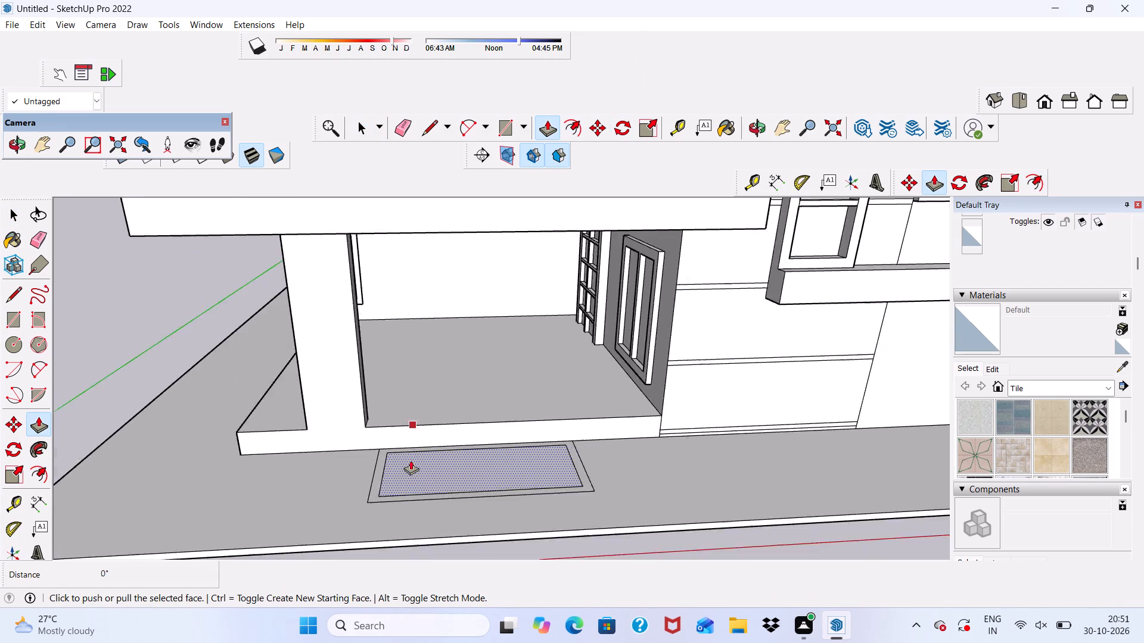
scroll(396, 491, "up", 5)
key("space")
left_click(364, 491)
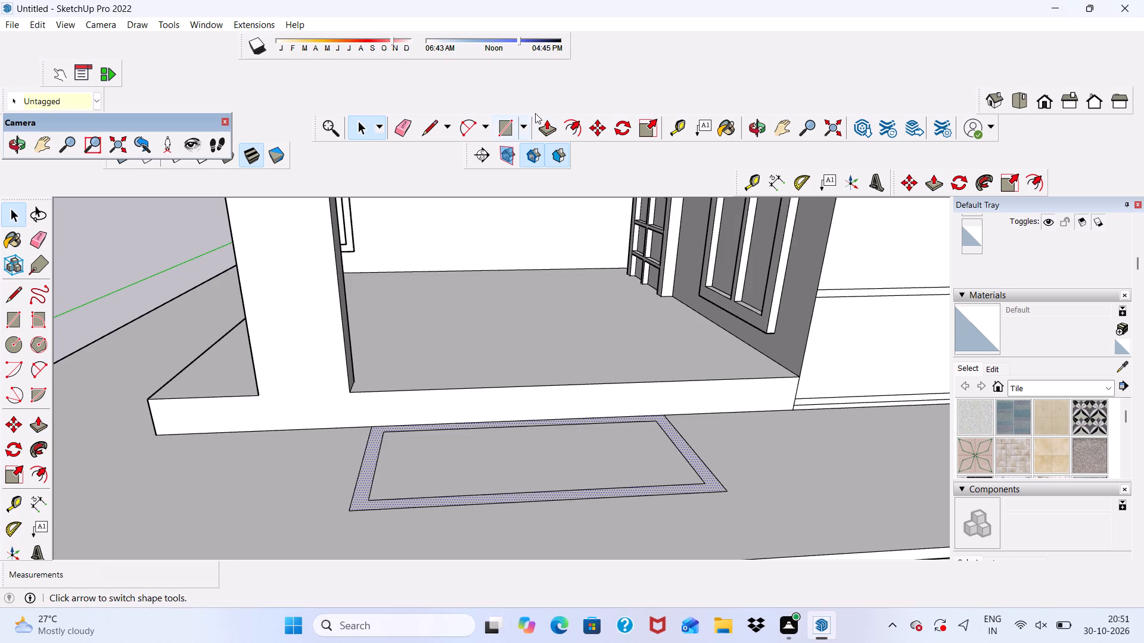
left_click(547, 127)
scroll(366, 480, "up", 1)
left_click(365, 503)
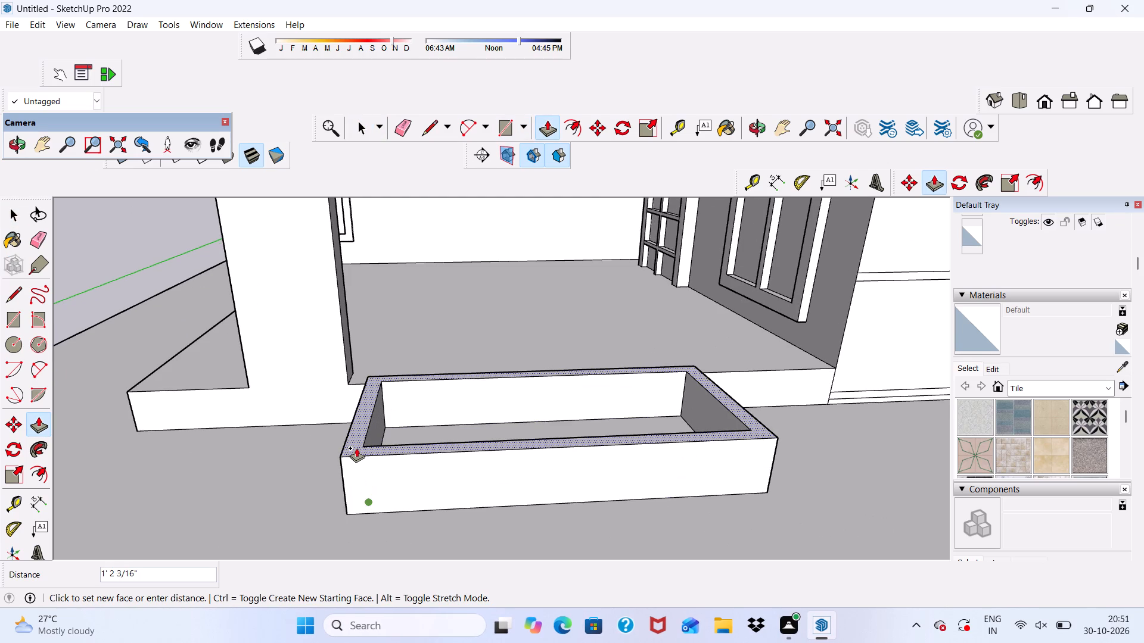
type("9\"")
key("Return")
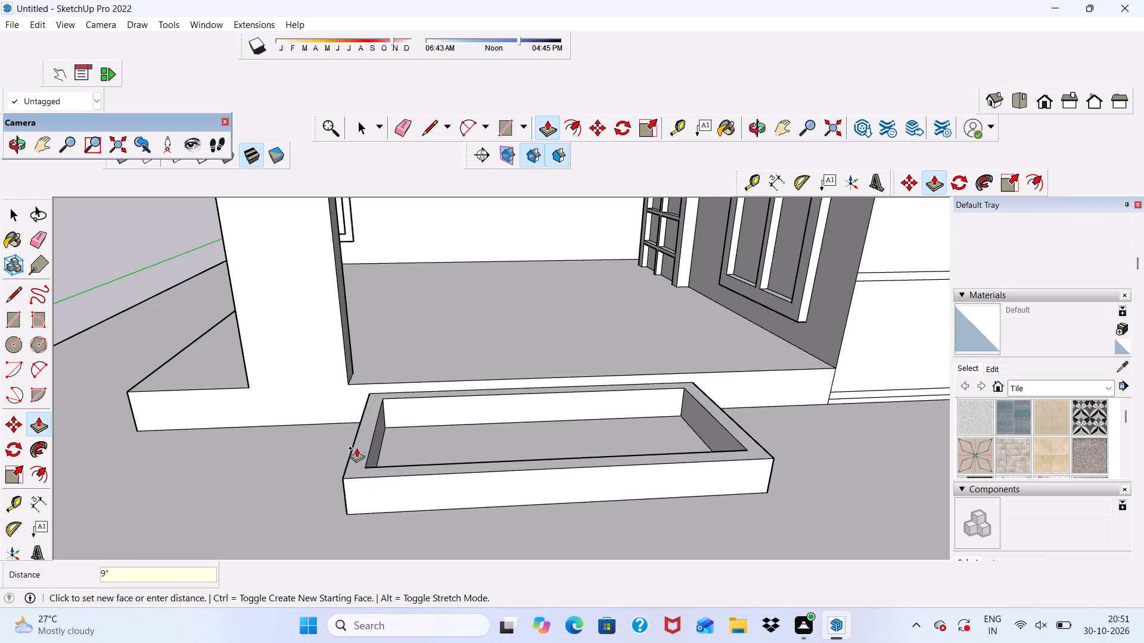
scroll(368, 463, "down", 7)
middle_click_drag(521, 495, 511, 468)
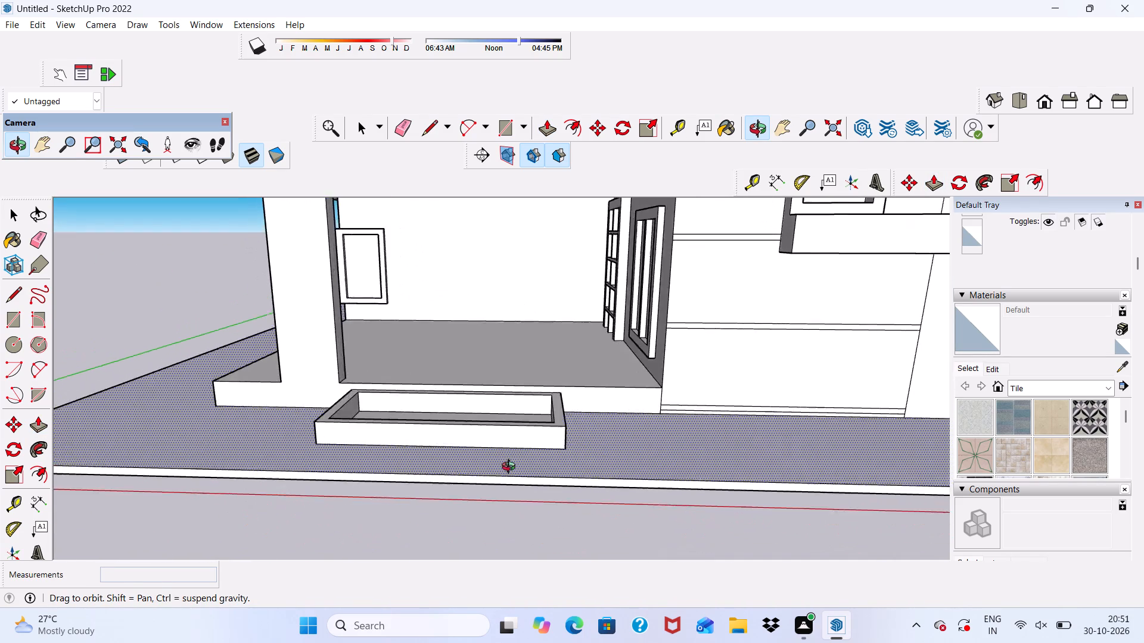
middle_click_drag(511, 468, 524, 468)
key("space")
Erase the two horizontal groove lines at the base of the wall panel beside the porch.
scroll(536, 386, "down", 5)
middle_click_drag(637, 397, 648, 417)
scroll(580, 387, "down", 5)
middle_click_drag(651, 426, 616, 432)
left_click(510, 118)
scroll(663, 430, "up", 4)
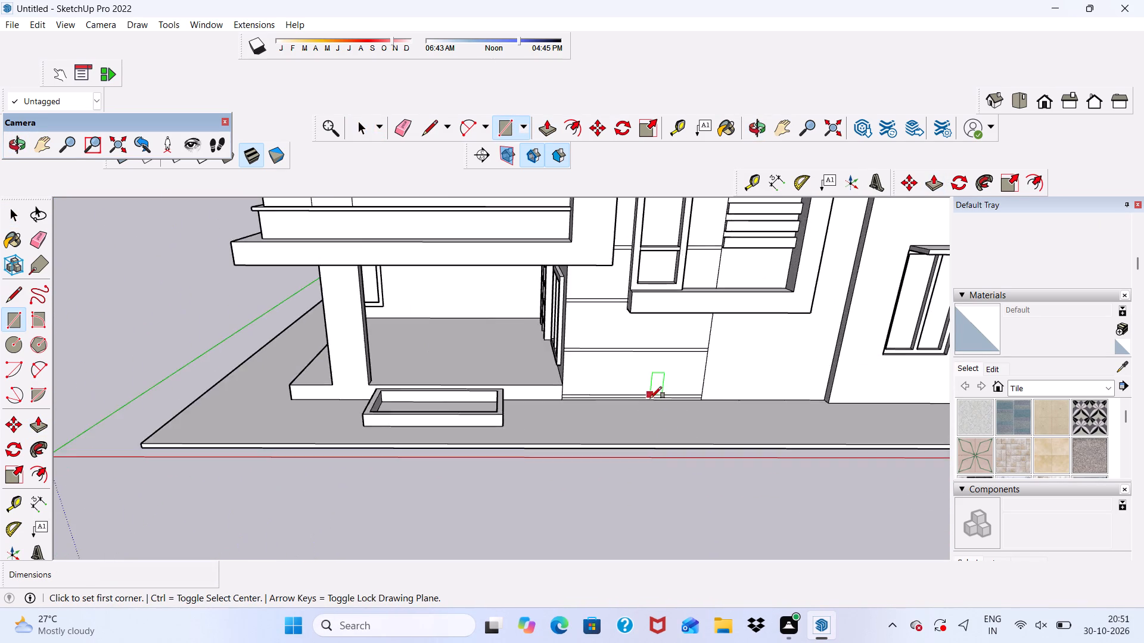
scroll(650, 398, "up", 6)
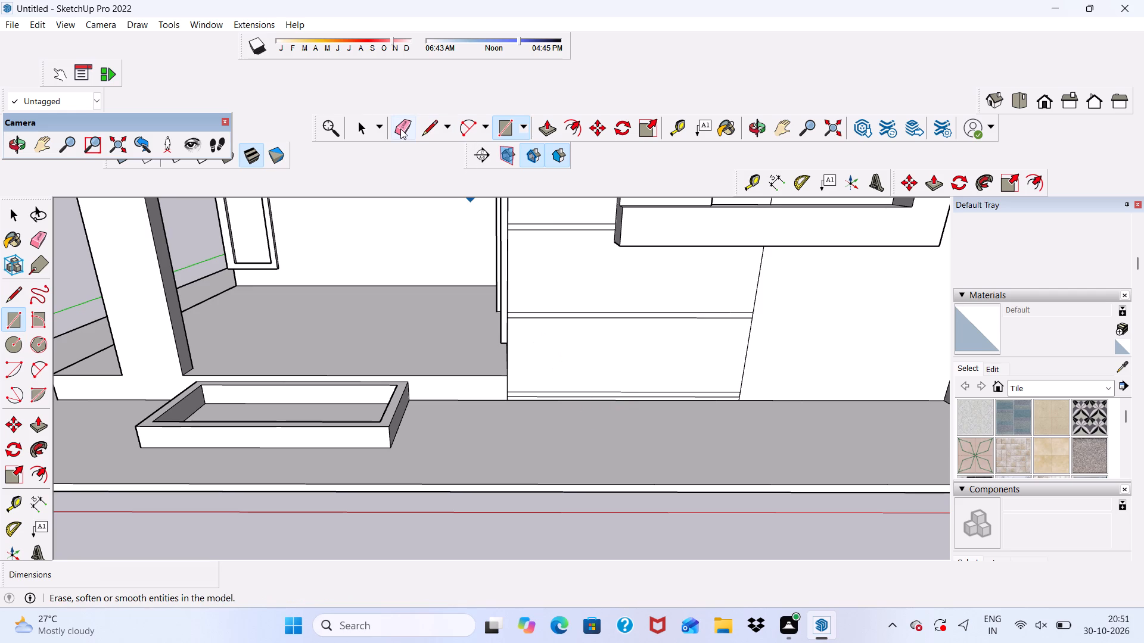
left_click_drag(400, 129, 403, 136)
scroll(551, 359, "up", 4)
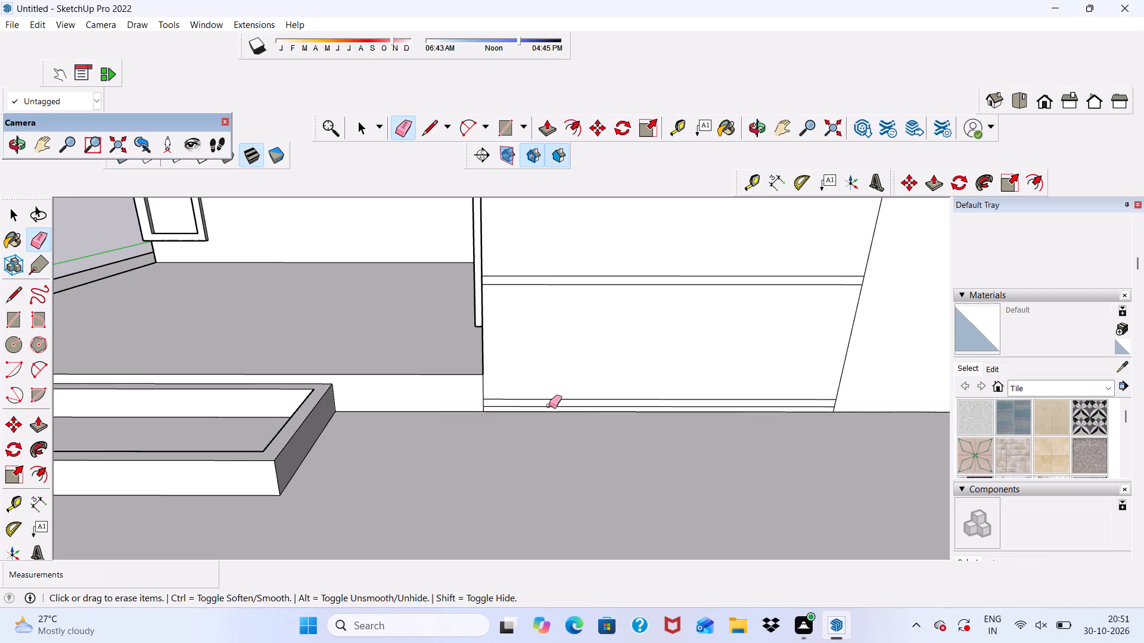
scroll(530, 414, "down", 4)
scroll(509, 417, "up", 4)
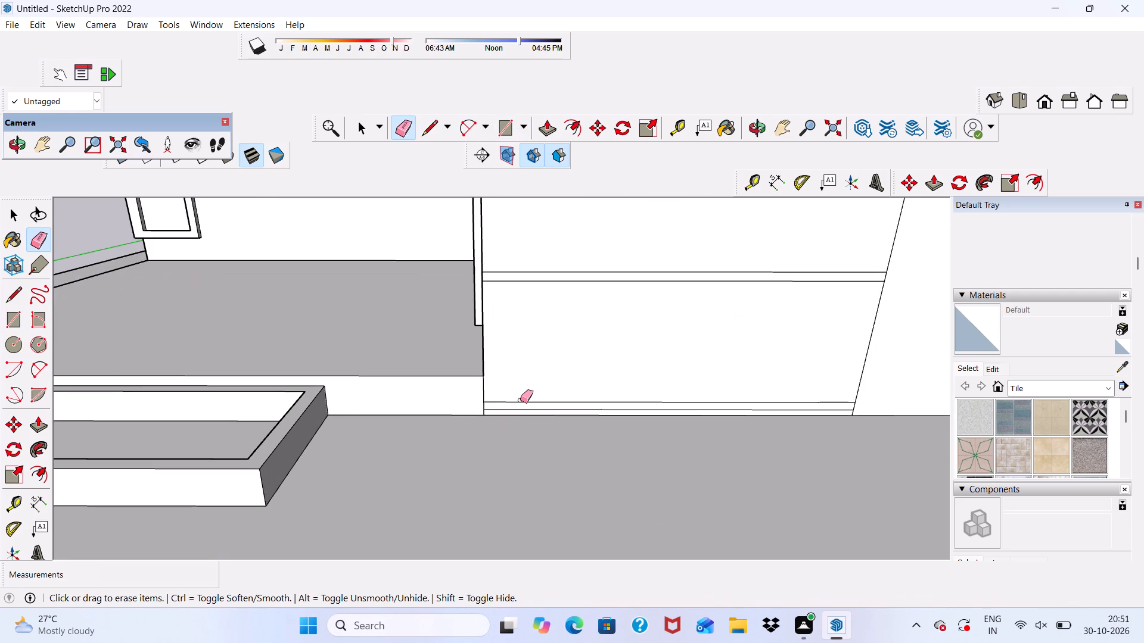
left_click_drag(520, 400, 523, 410)
scroll(407, 324, "down", 4)
key("space")
Draw a second rectangle on the ground slab against the front wall, between the porch and the single-storey wing.
left_click(505, 129)
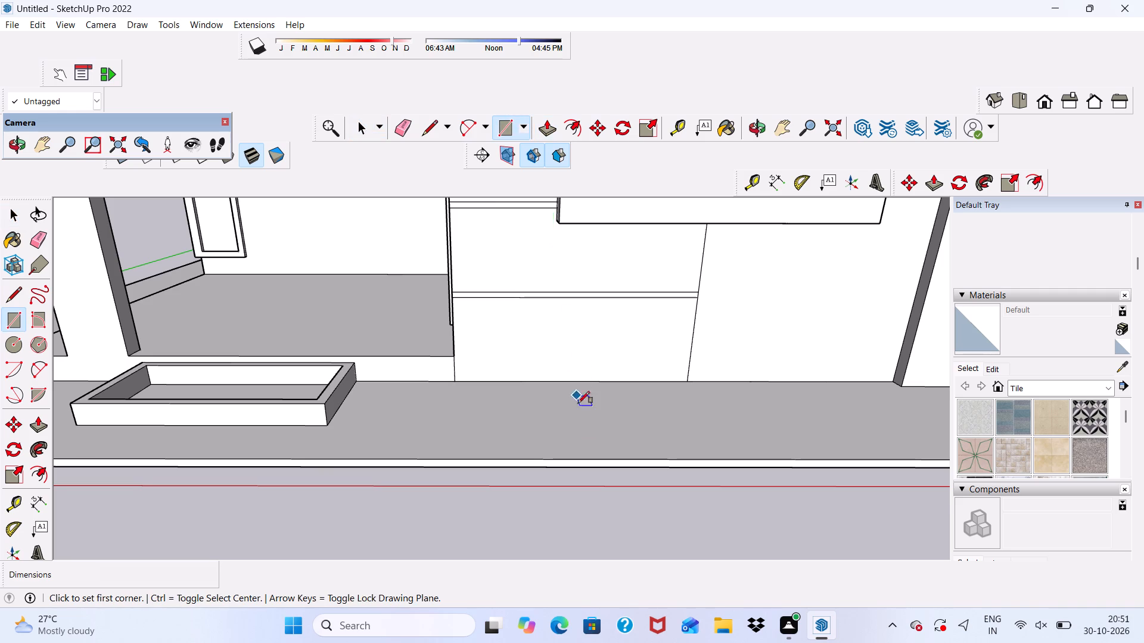
scroll(584, 444, "up", 2)
left_click(570, 374)
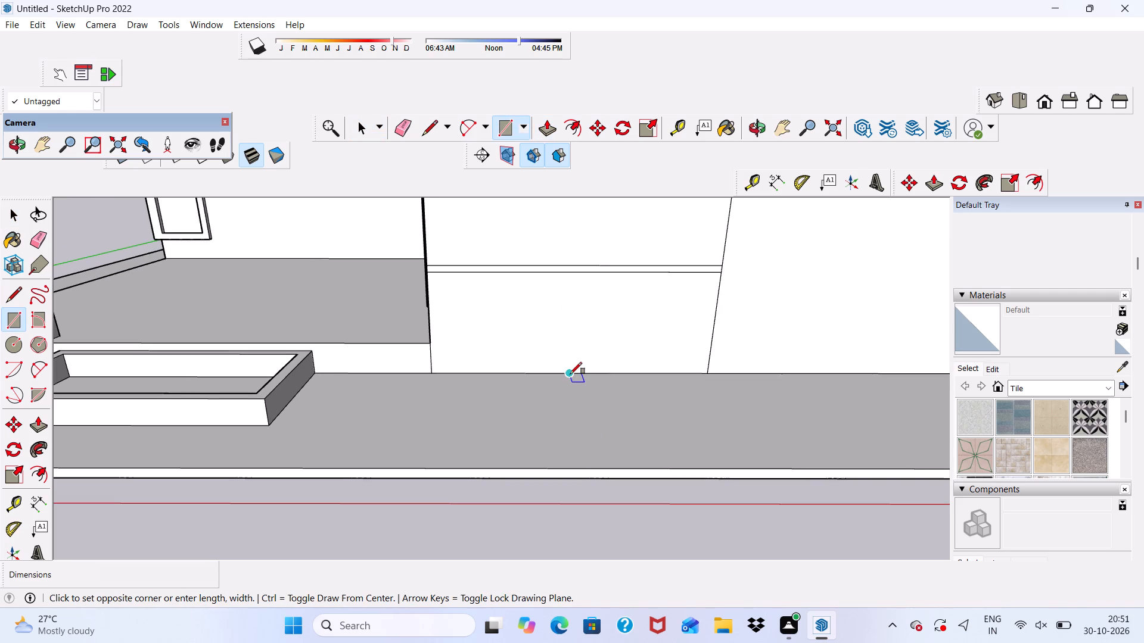
scroll(614, 382, "down", 5)
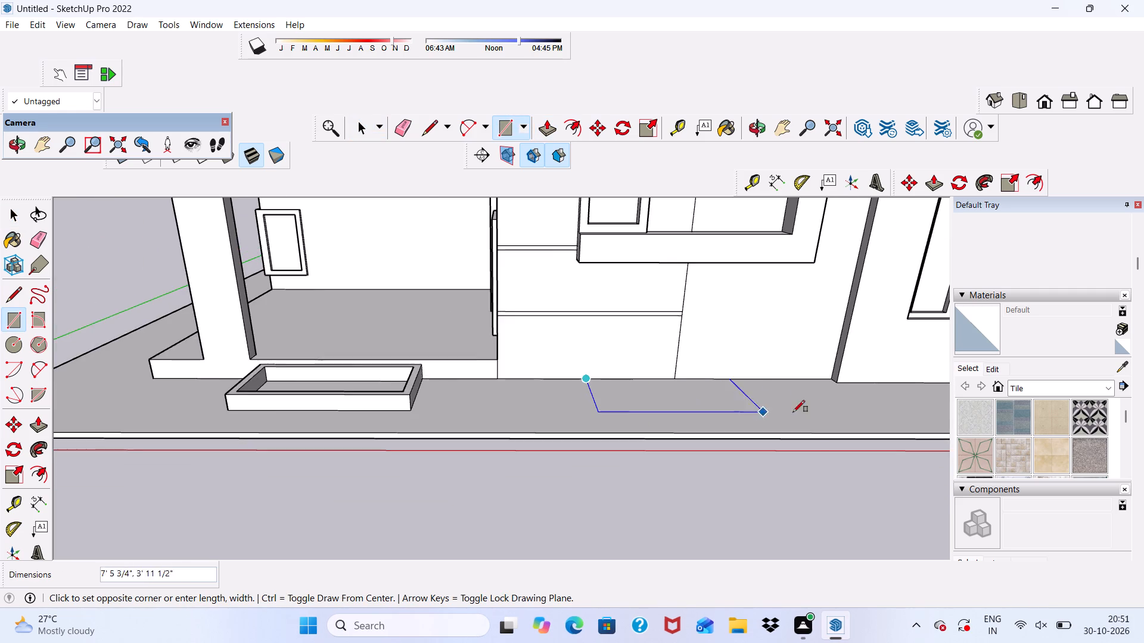
scroll(813, 412, "up", 1)
left_click(835, 415)
key("space")
Offset the second rectangle's outline inward by about 6".
scroll(737, 400, "up", 1)
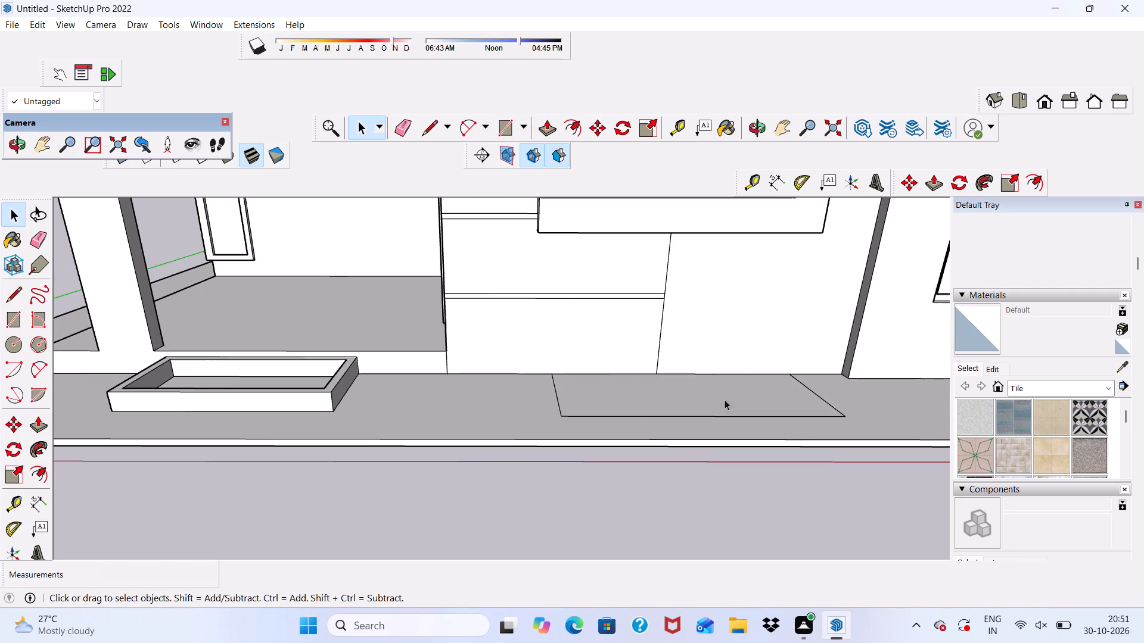
left_click(624, 399)
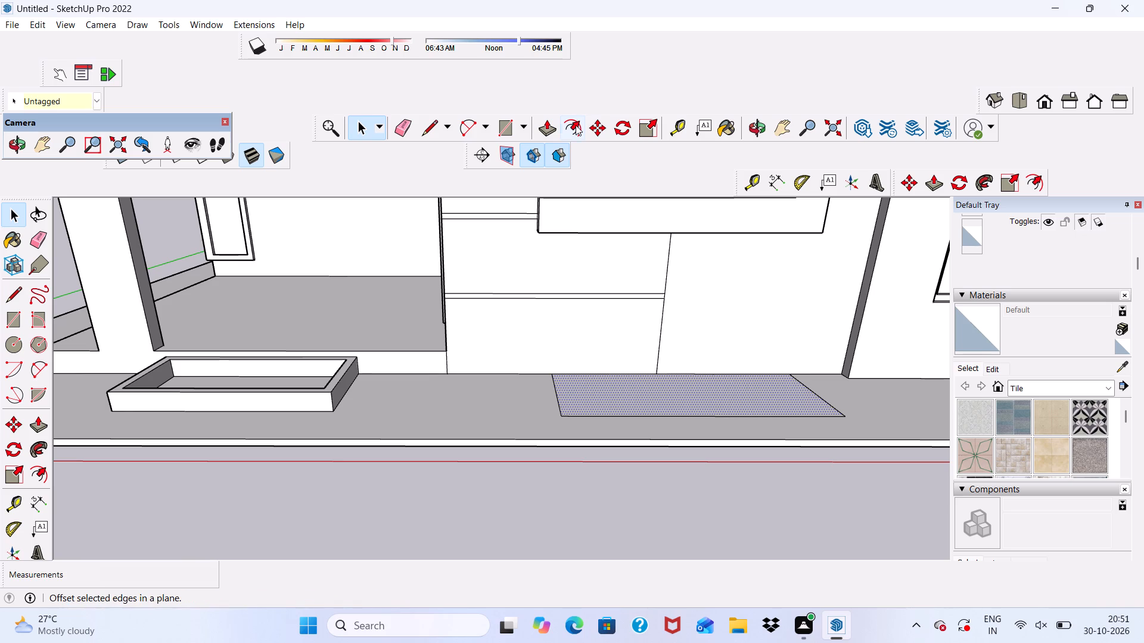
left_click(576, 125)
left_click(589, 396)
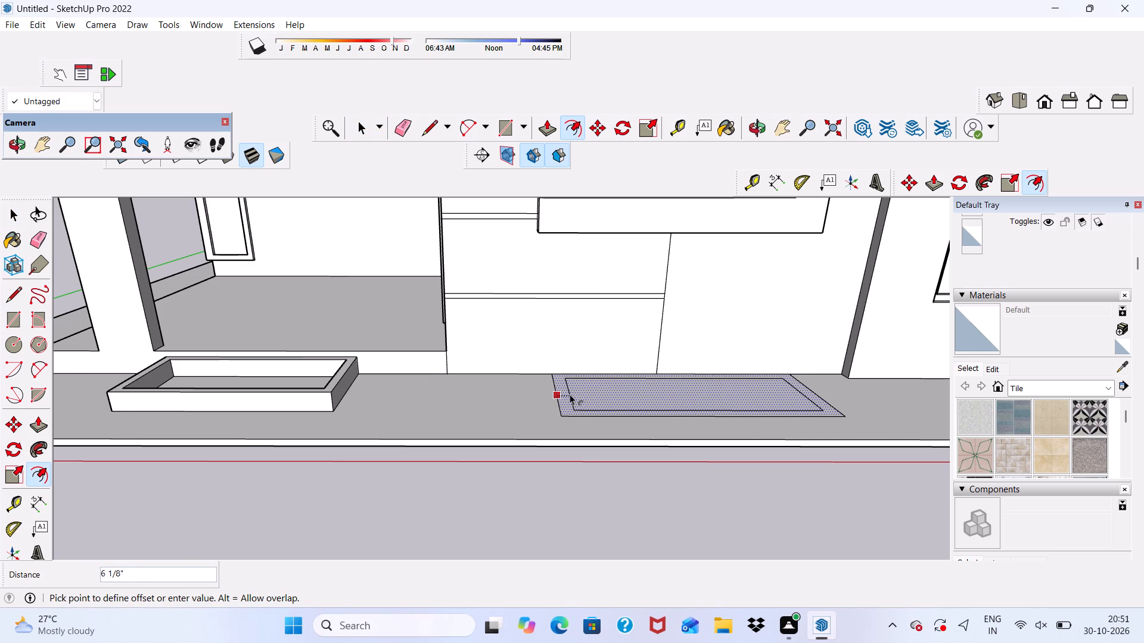
left_click(568, 395)
key("space")
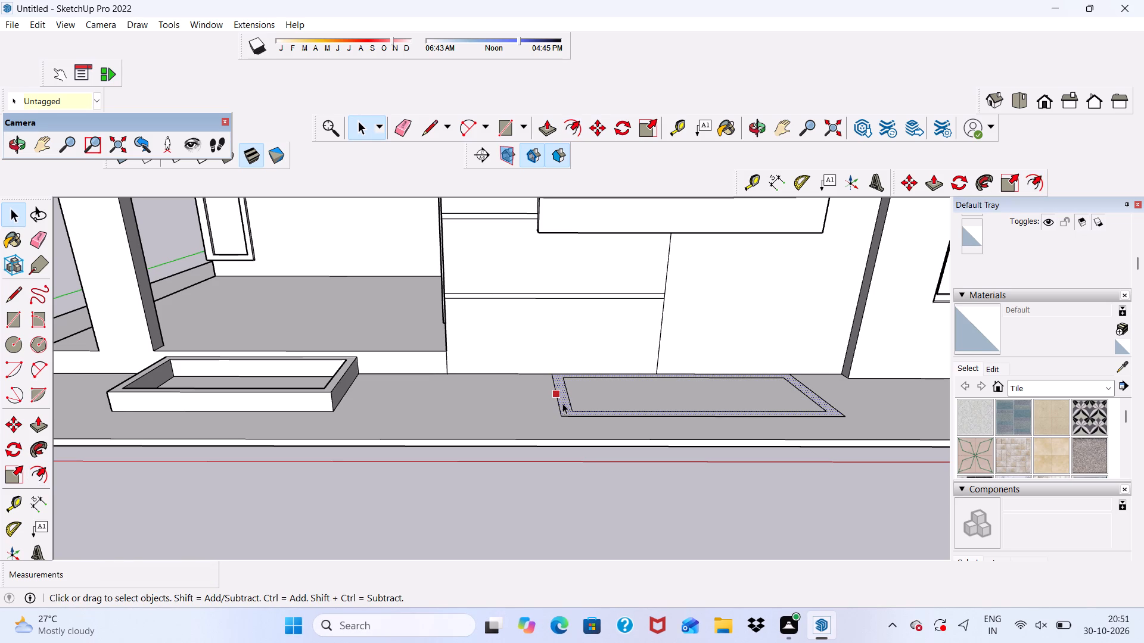
Push/Pull the second rectangle's border up 9" to form a matching raised box.
left_click(544, 124)
scroll(566, 419, "up", 4)
left_click(567, 399)
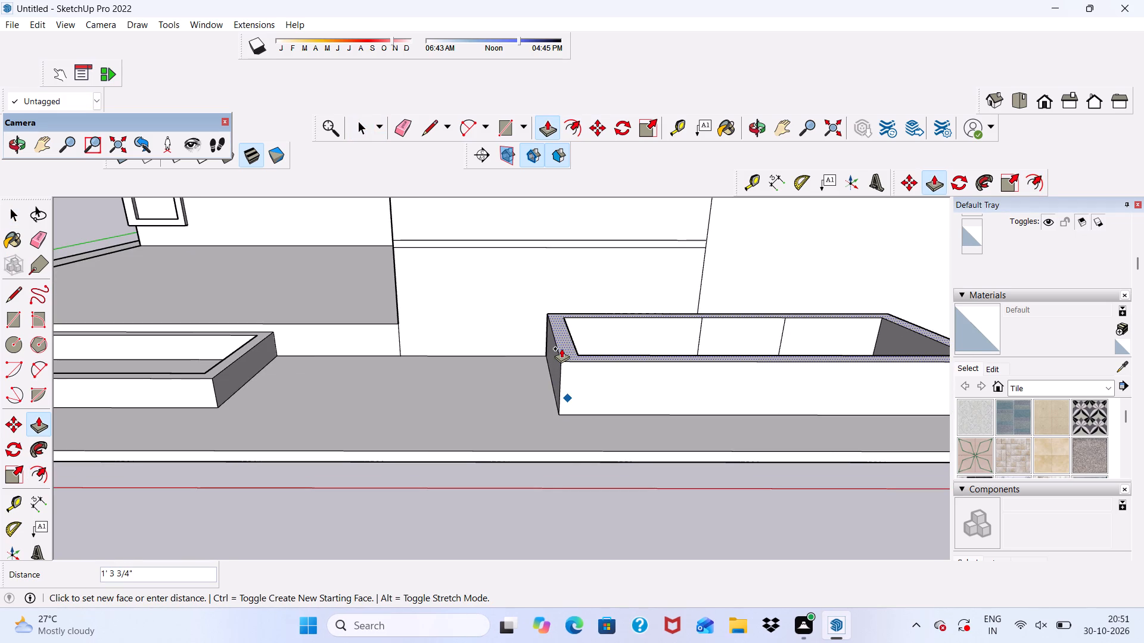
type("9\"")
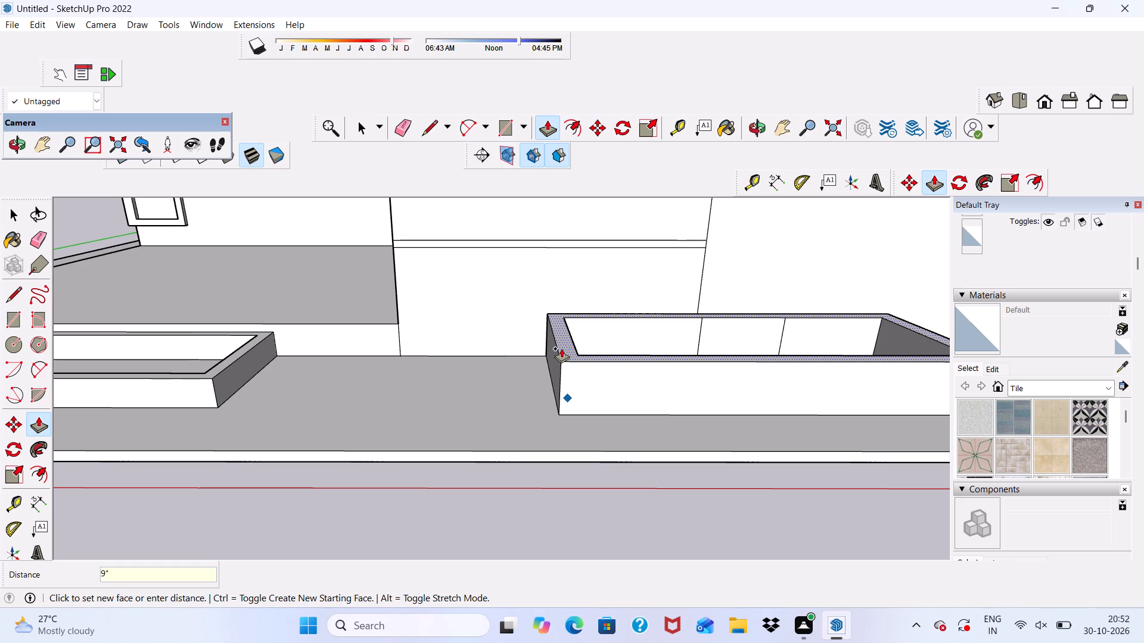
key("Return")
key("space")
Erase the two stray vertical lines on the inner back face of the second raised box.
scroll(561, 348, "down", 6)
middle_click_drag(671, 463, 564, 489)
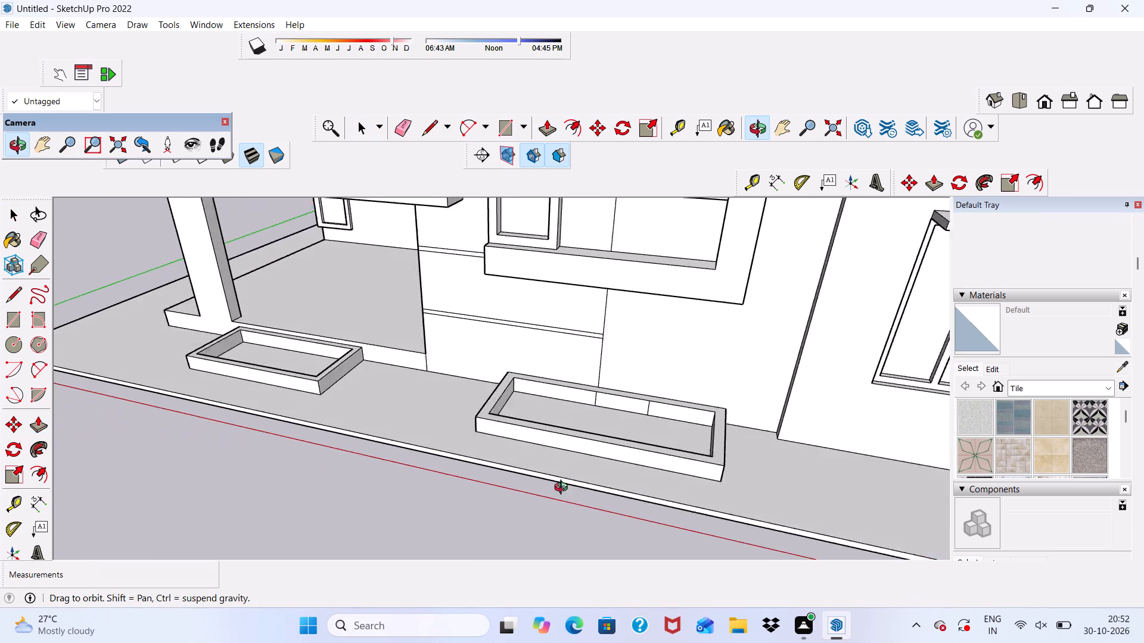
middle_click_drag(564, 489, 562, 488)
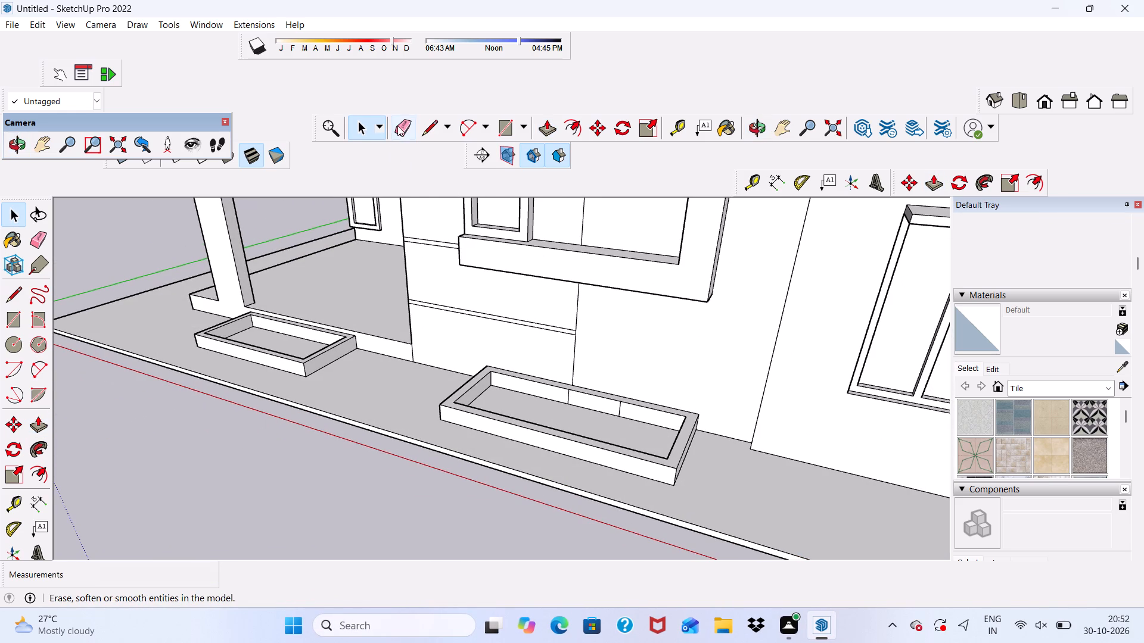
left_click(397, 126)
scroll(692, 429, "up", 10)
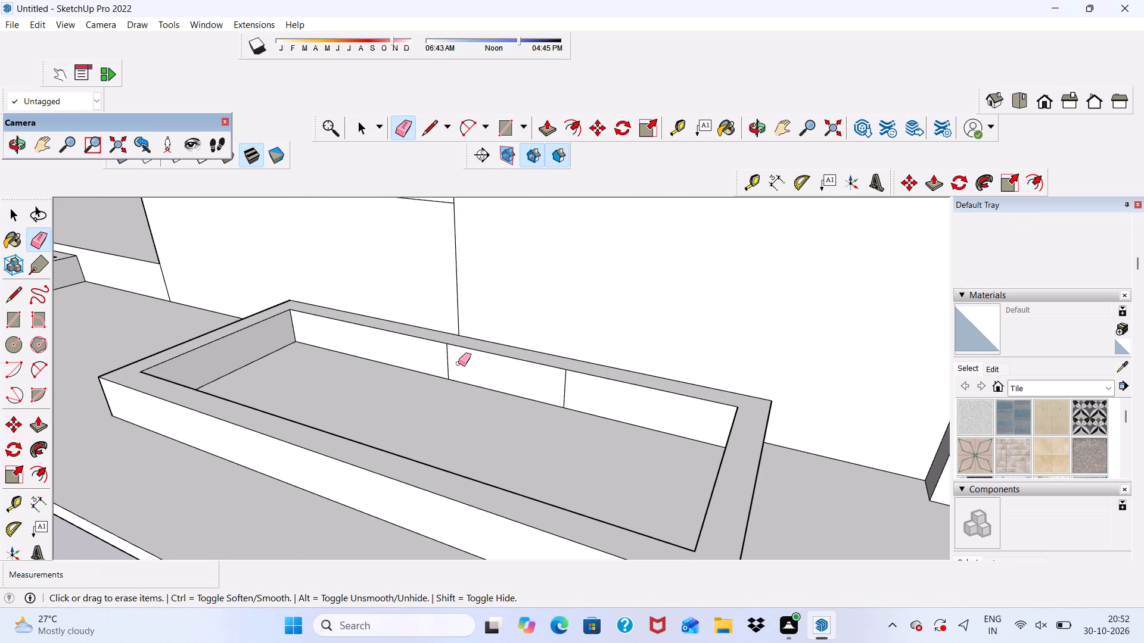
left_click_drag(445, 363, 450, 369)
left_click_drag(550, 382, 588, 394)
scroll(495, 308, "down", 7)
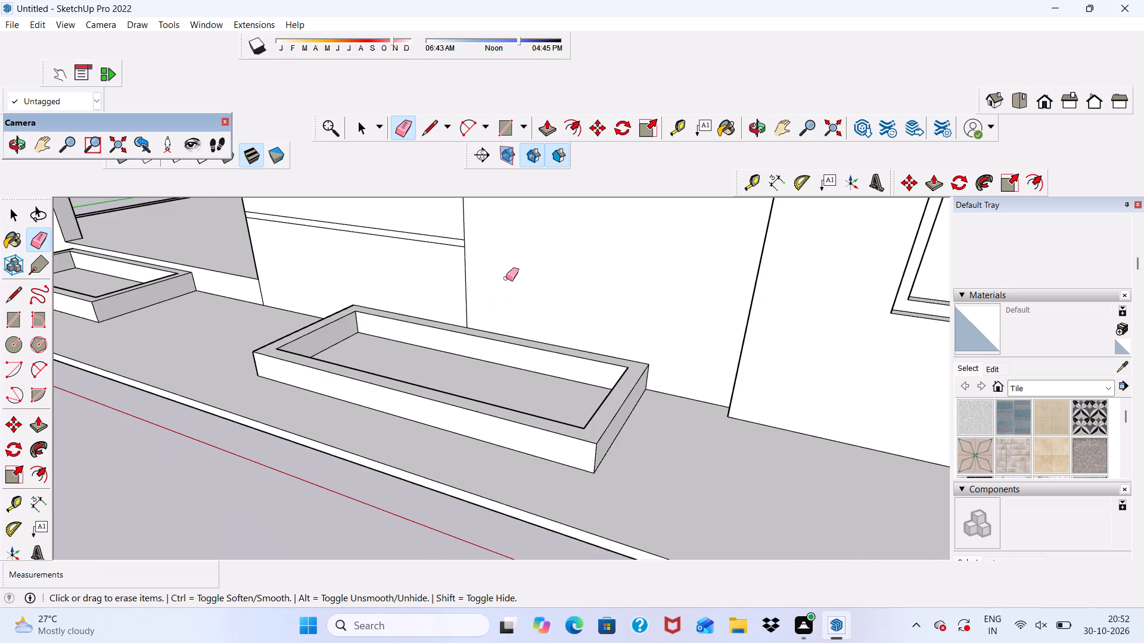
Examine the two raised boxes and the house front from several angles.
scroll(506, 278, "down", 3)
middle_click_drag(466, 398, 570, 352)
scroll(564, 319, "down", 11)
middle_click_drag(481, 358, 567, 409)
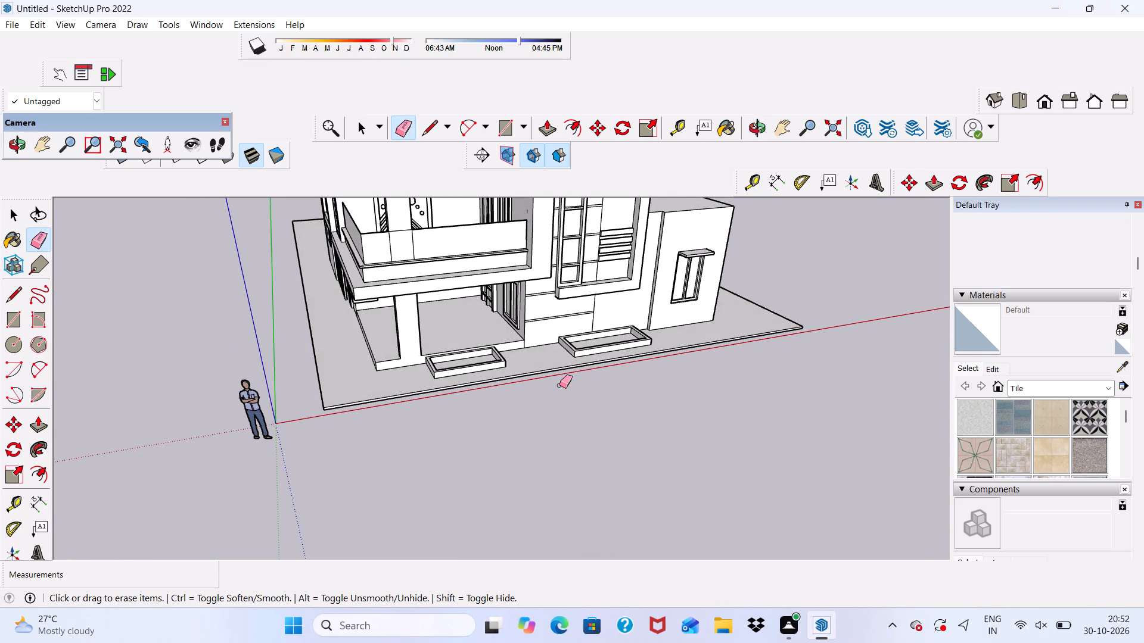
scroll(559, 386, "up", 1)
scroll(541, 383, "down", 5)
key("space")
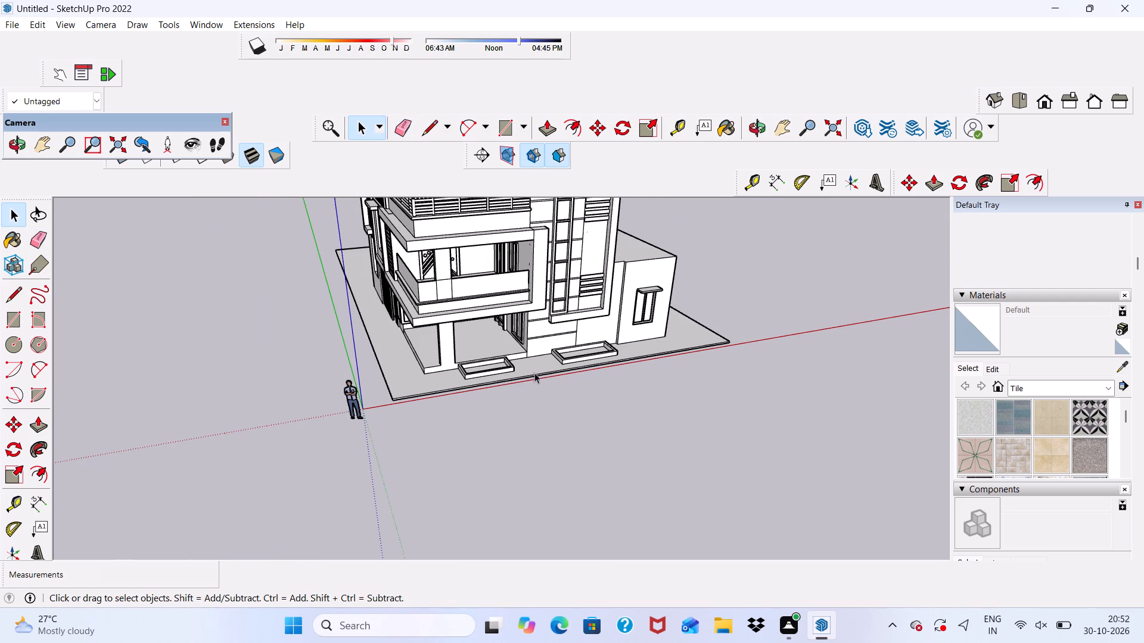
middle_click_drag(534, 372, 299, 453)
scroll(574, 437, "up", 5)
scroll(564, 408, "down", 1)
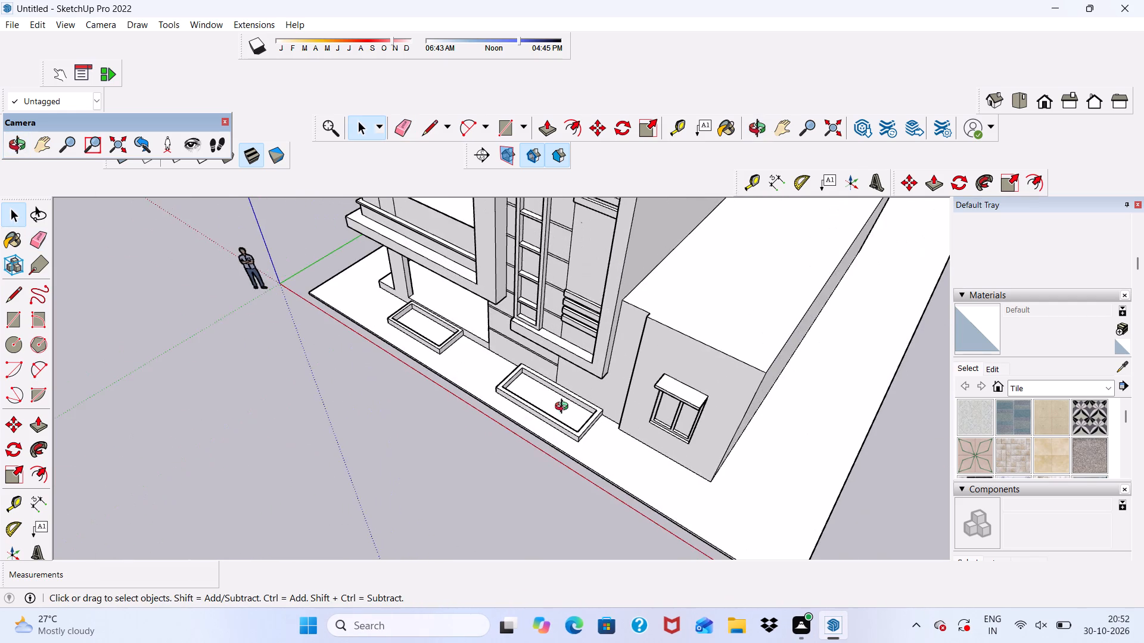
middle_click_drag(564, 408, 618, 321)
Move the entire house a short distance back from the red axis, using the base slab's front corner as the grip point.
scroll(515, 416, "up", 6)
triple_click(489, 354)
left_click(489, 351)
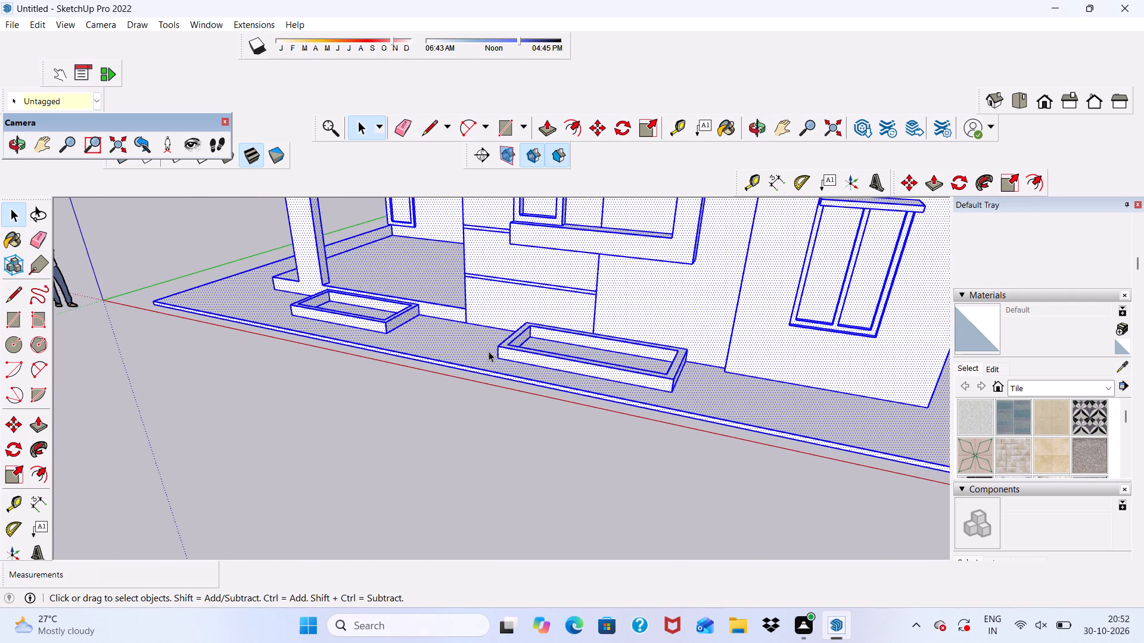
scroll(446, 342, "down", 11)
middle_click_drag(478, 379, 671, 329)
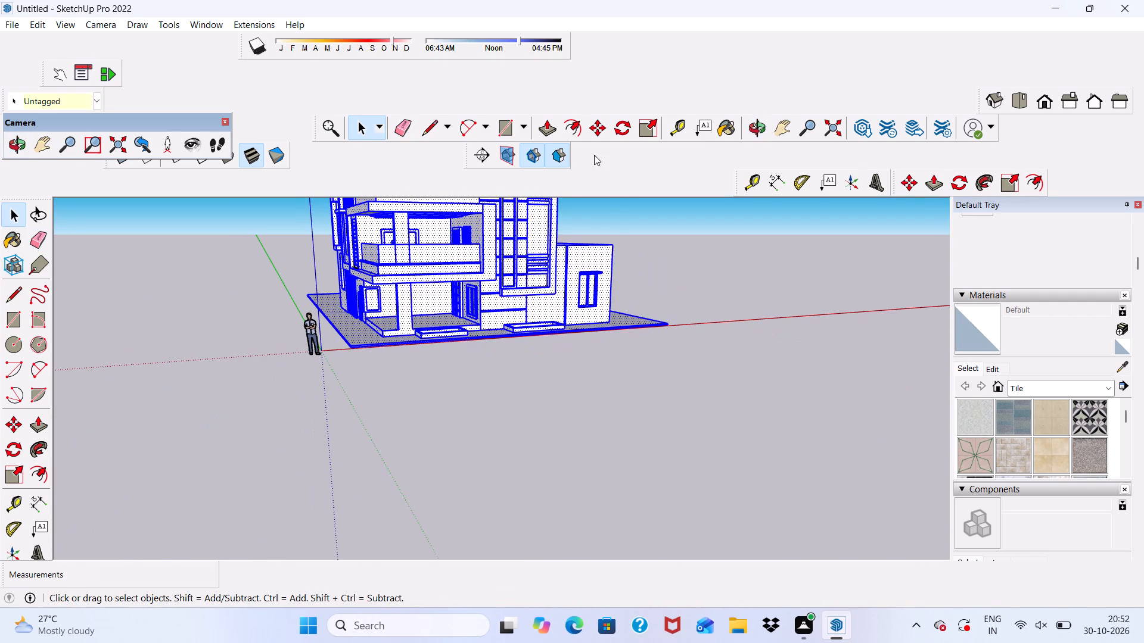
left_click(605, 131)
scroll(450, 417, "up", 14)
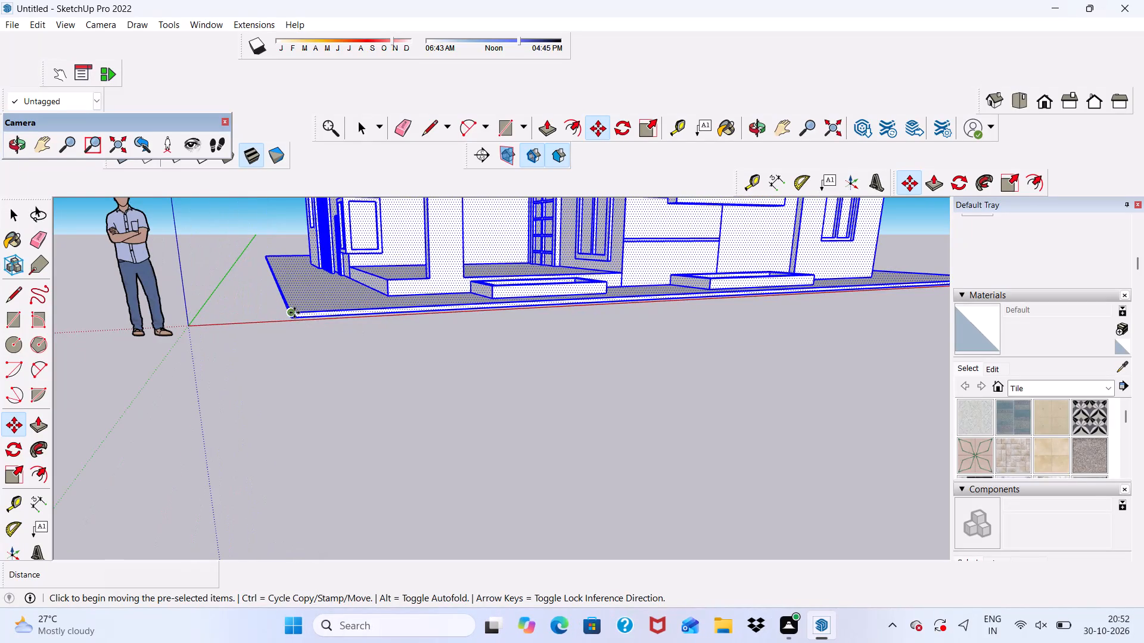
left_click(294, 313)
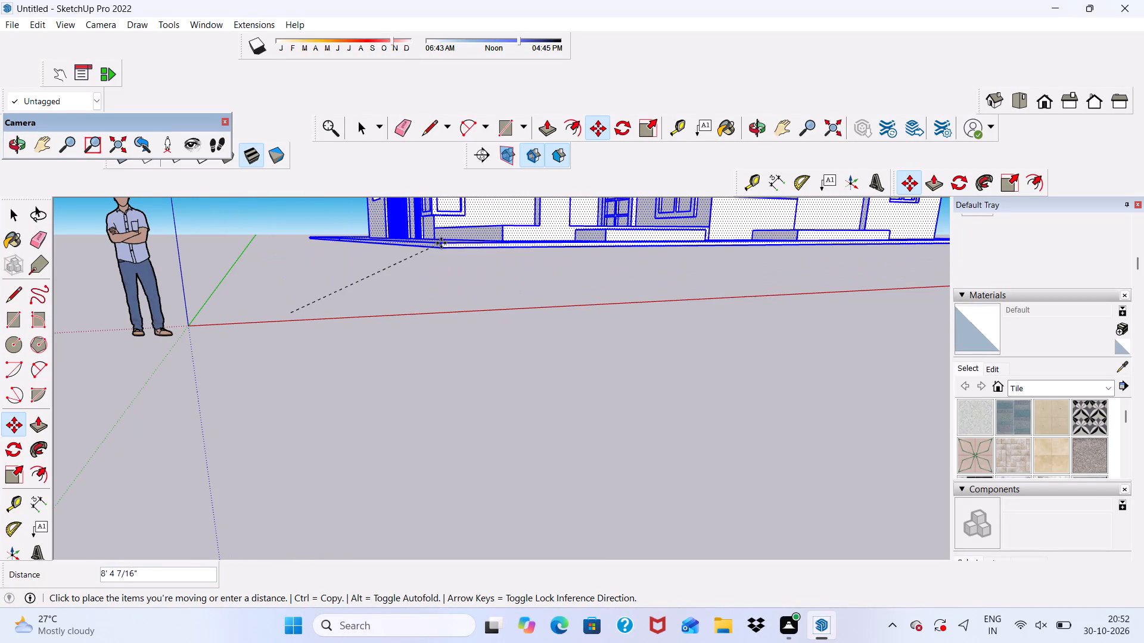
left_click(407, 287)
scroll(421, 313, "down", 2)
middle_click_drag(472, 347, 415, 417)
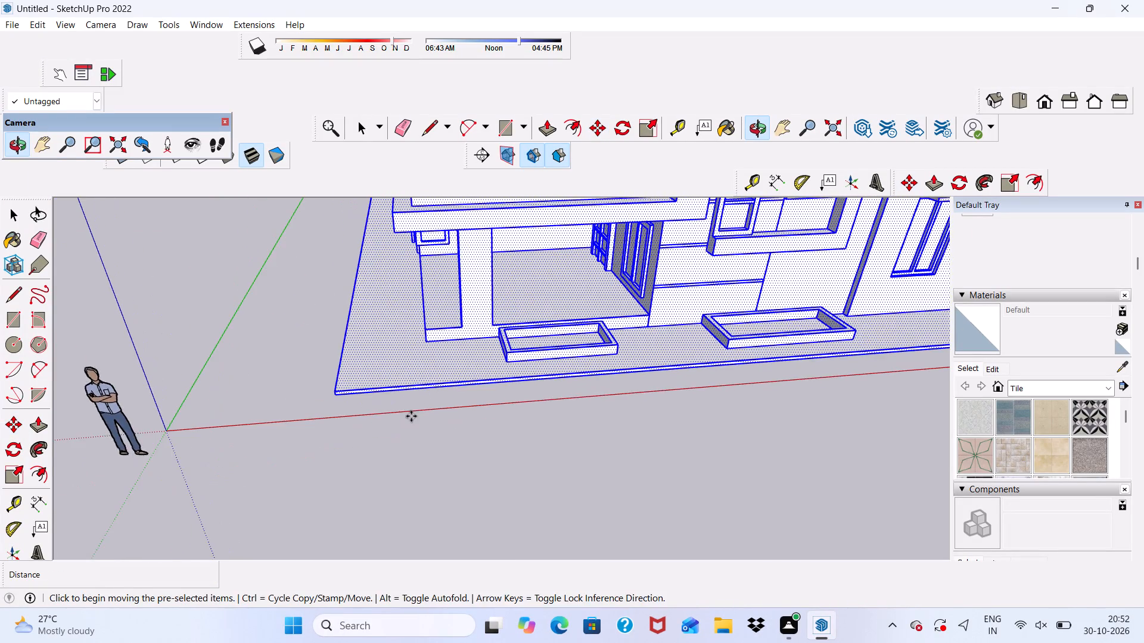
scroll(387, 409, "up", 2)
key("space")
left_click(284, 386)
Examine the slatted side facade and corner balcony of the moved house for stray leftover lines.
scroll(270, 382, "down", 10)
middle_click_drag(553, 365, 474, 417)
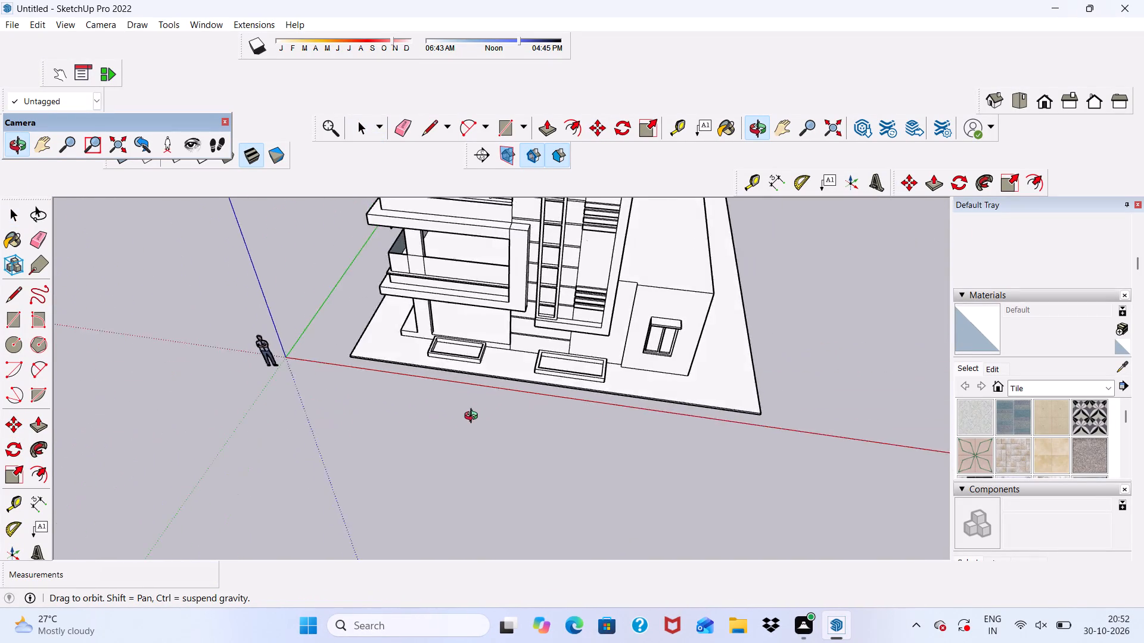
middle_click_drag(474, 417, 658, 347)
scroll(658, 347, "up", 3)
scroll(340, 142, "up", 5)
scroll(265, 242, "up", 5)
scroll(205, 222, "down", 2)
middle_click_drag(186, 246, 424, 255)
scroll(256, 314, "down", 3)
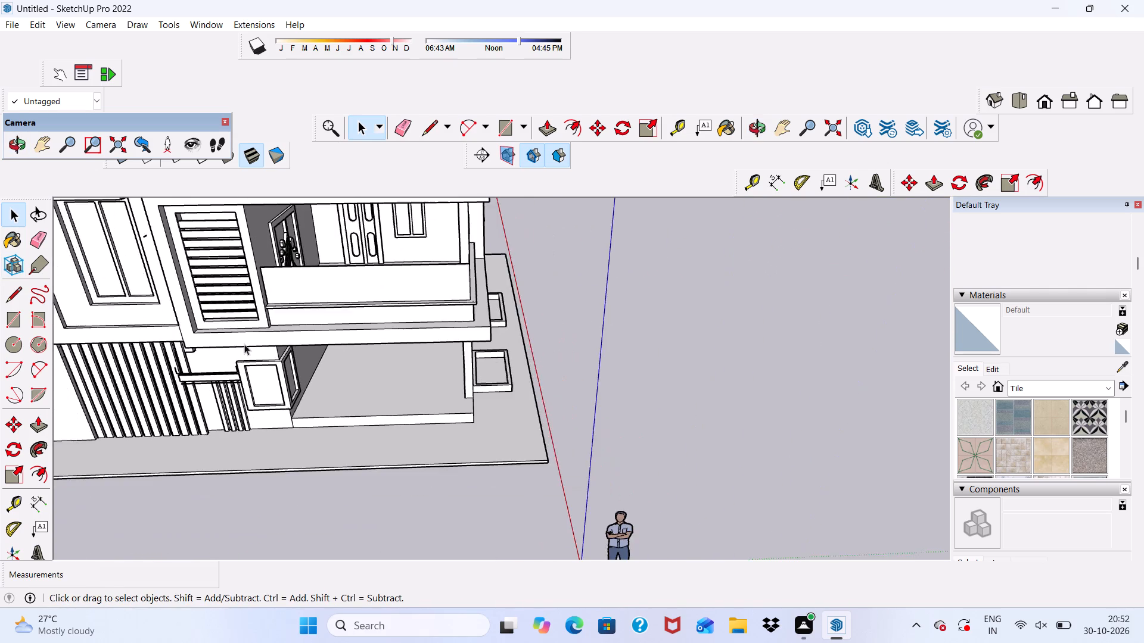
scroll(244, 344, "down", 4)
middle_click_drag(228, 335, 234, 298)
scroll(158, 229, "up", 5)
middle_click_drag(210, 243, 250, 233)
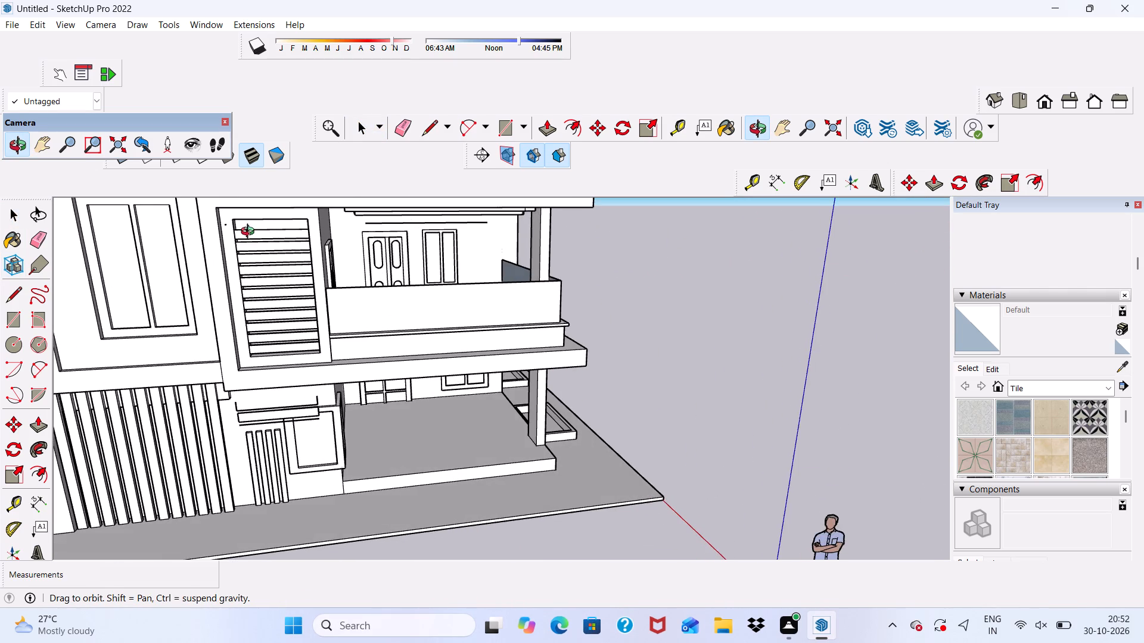
middle_click_drag(250, 233, 257, 238)
middle_click_drag(238, 232, 32, 271)
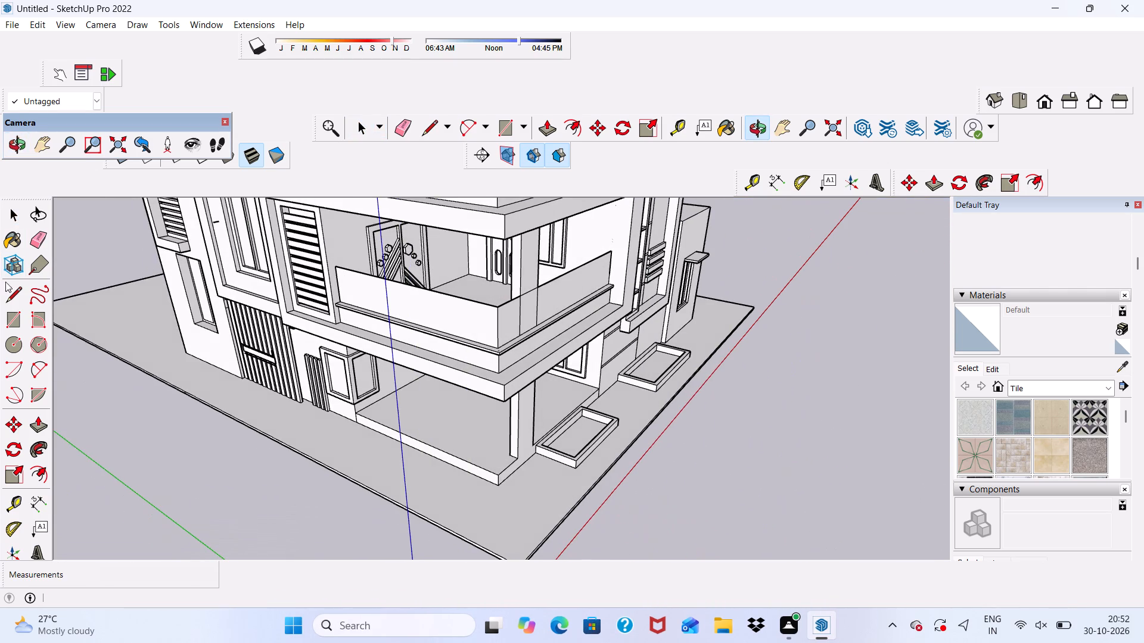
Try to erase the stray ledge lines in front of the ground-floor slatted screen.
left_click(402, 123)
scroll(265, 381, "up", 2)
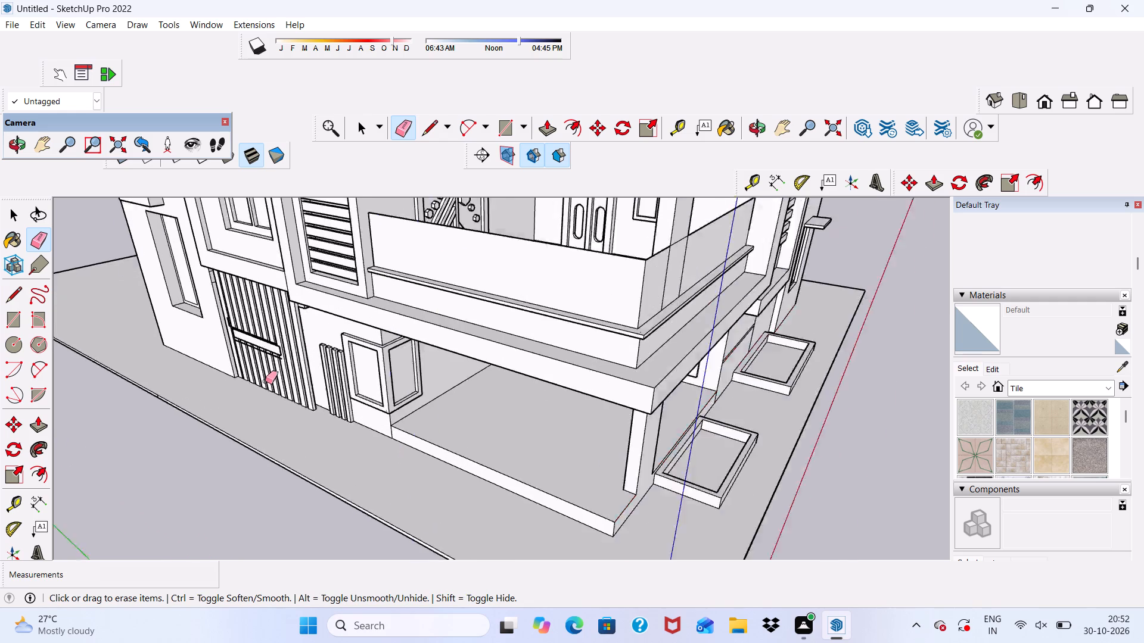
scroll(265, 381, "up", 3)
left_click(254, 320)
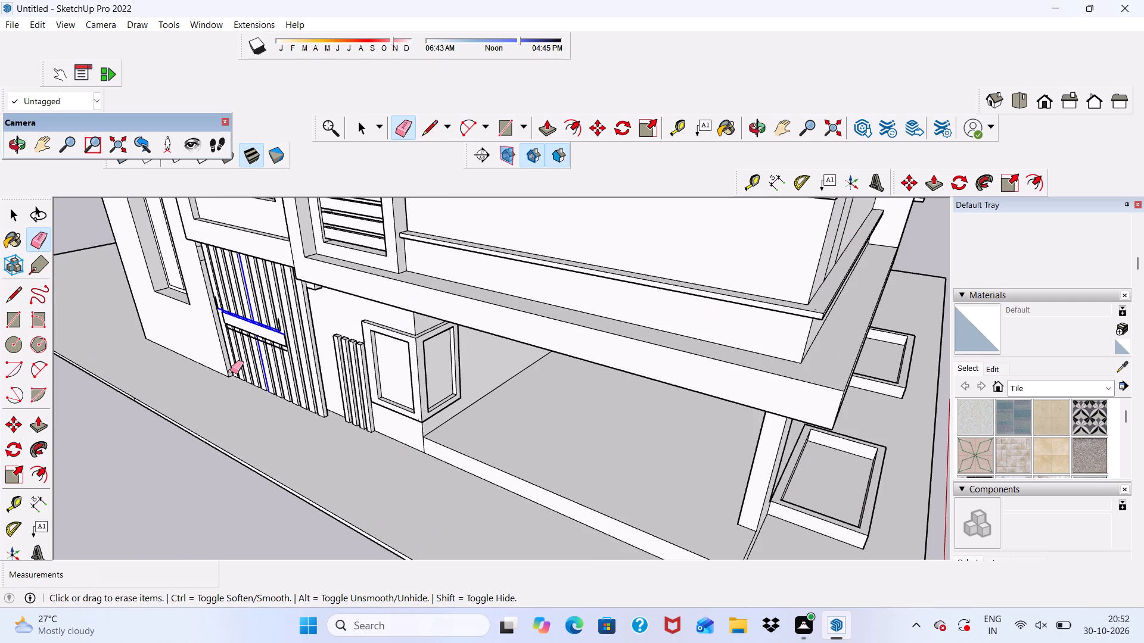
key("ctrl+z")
Erase the stray line fragments floating in the air in front of the slatted side facade.
middle_click_drag(357, 385, 448, 308)
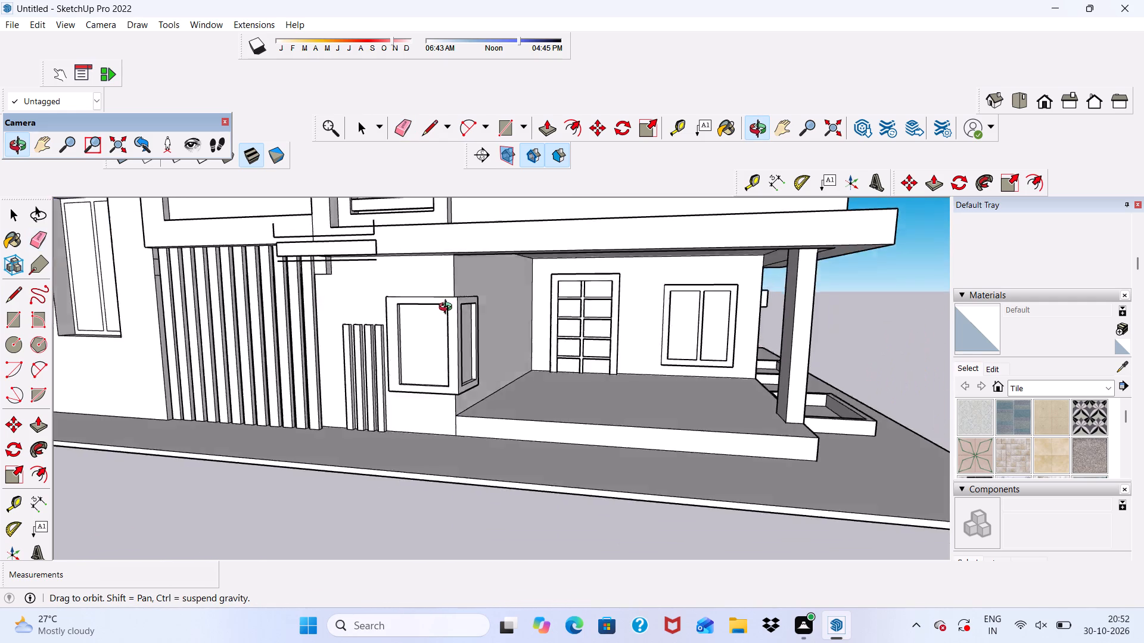
middle_click_drag(448, 308, 769, 348)
scroll(748, 263, "up", 1)
left_click_drag(757, 279, 745, 305)
left_click_drag(751, 269, 757, 286)
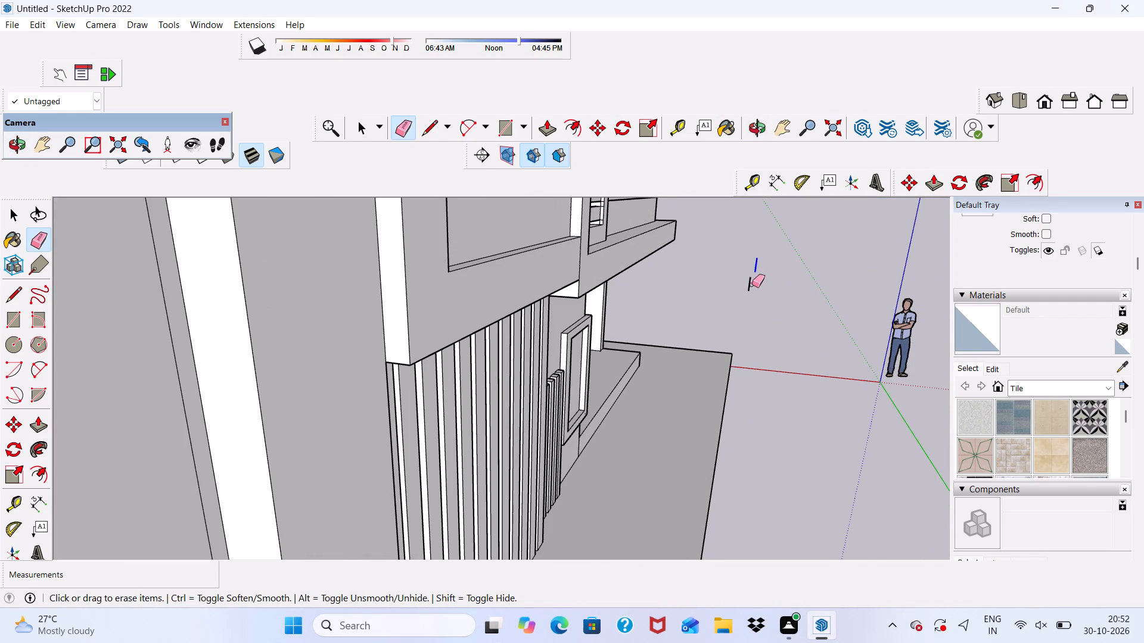
left_click_drag(750, 282, 746, 291)
scroll(641, 296, "down", 7)
middle_click_drag(694, 352, 661, 358)
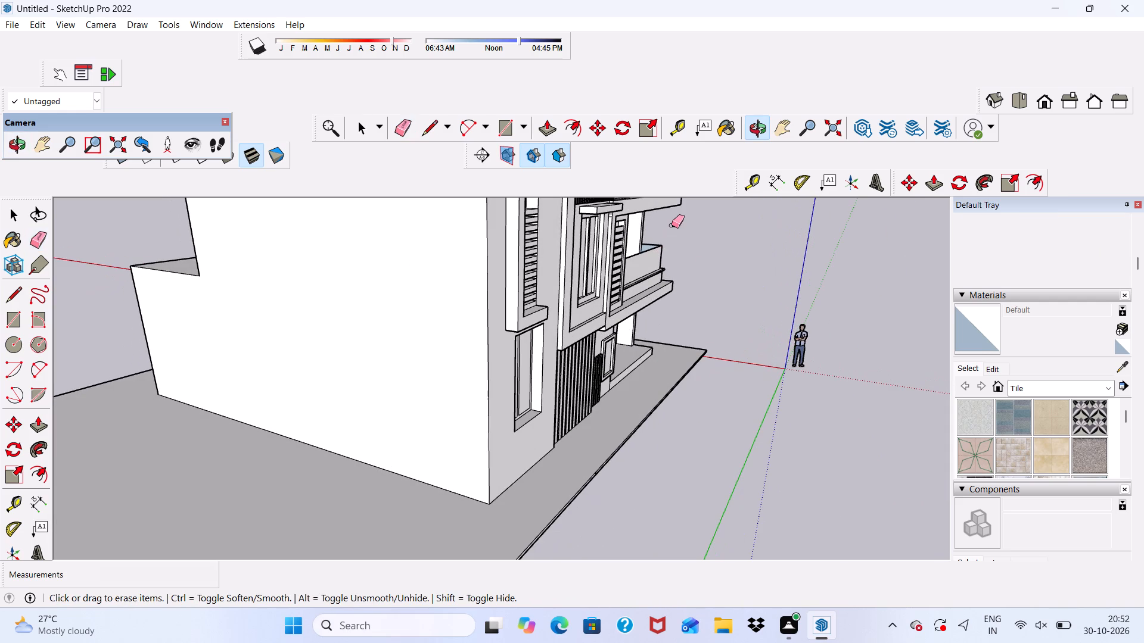
left_click_drag(672, 225, 677, 227)
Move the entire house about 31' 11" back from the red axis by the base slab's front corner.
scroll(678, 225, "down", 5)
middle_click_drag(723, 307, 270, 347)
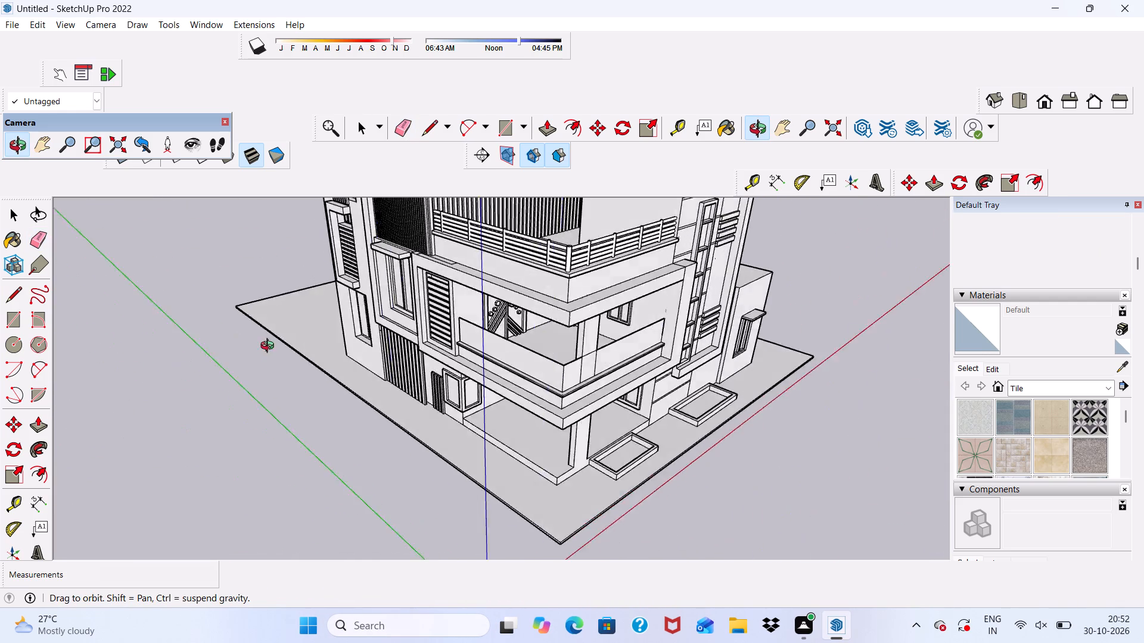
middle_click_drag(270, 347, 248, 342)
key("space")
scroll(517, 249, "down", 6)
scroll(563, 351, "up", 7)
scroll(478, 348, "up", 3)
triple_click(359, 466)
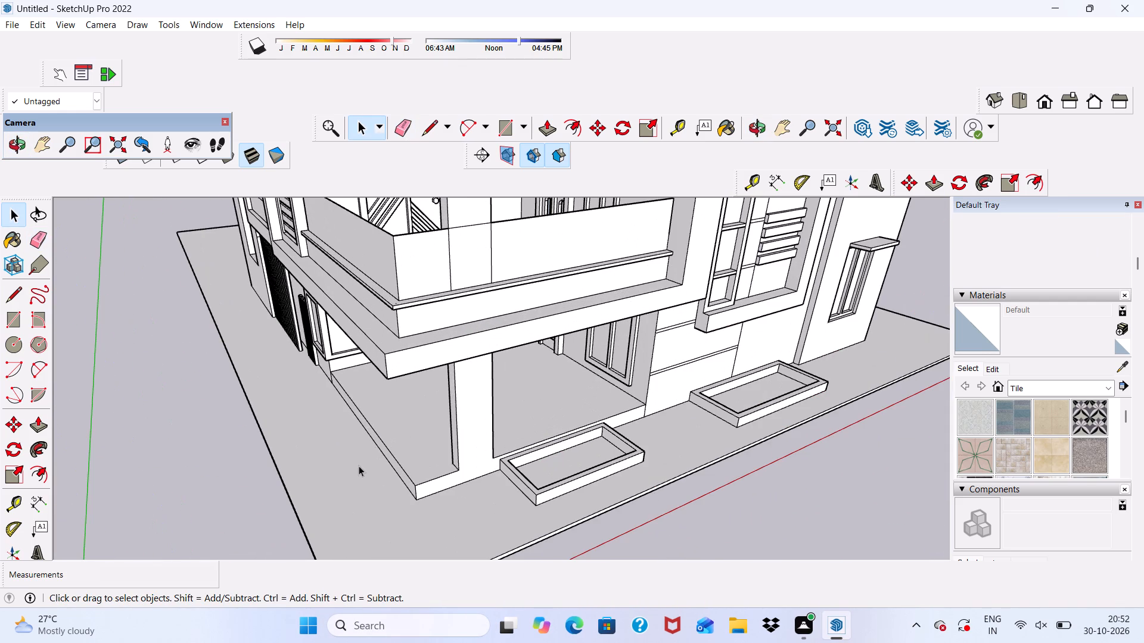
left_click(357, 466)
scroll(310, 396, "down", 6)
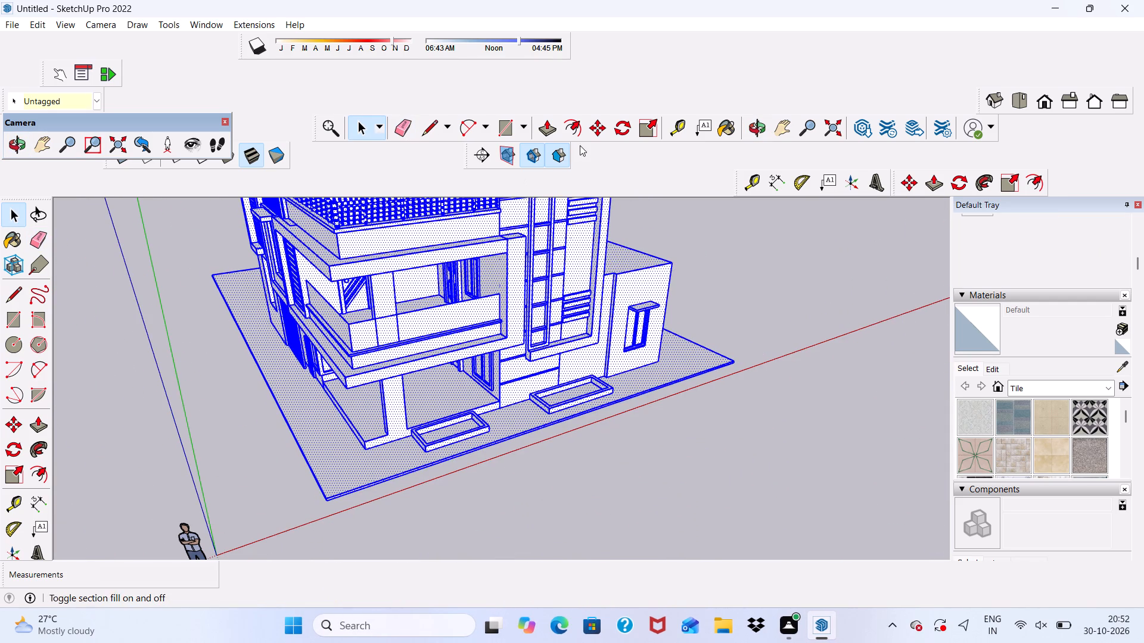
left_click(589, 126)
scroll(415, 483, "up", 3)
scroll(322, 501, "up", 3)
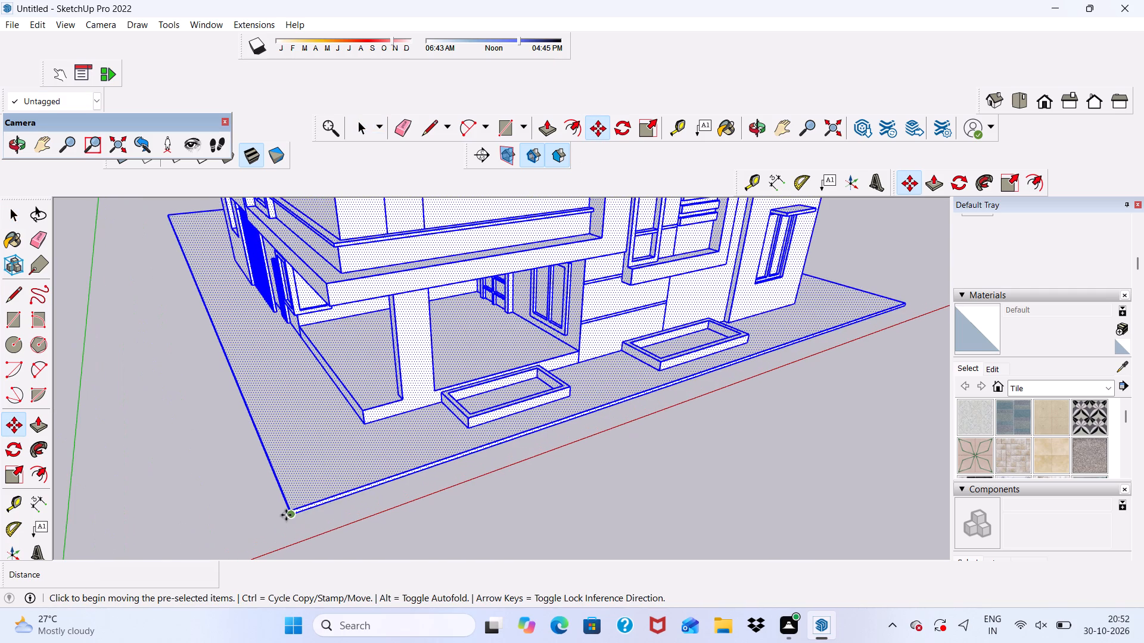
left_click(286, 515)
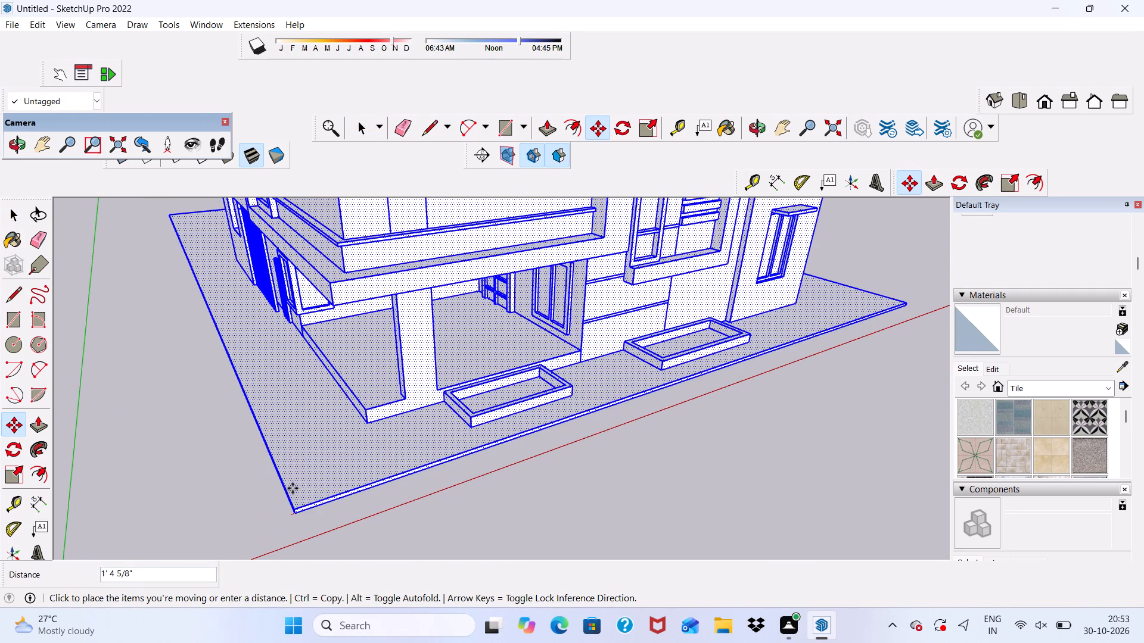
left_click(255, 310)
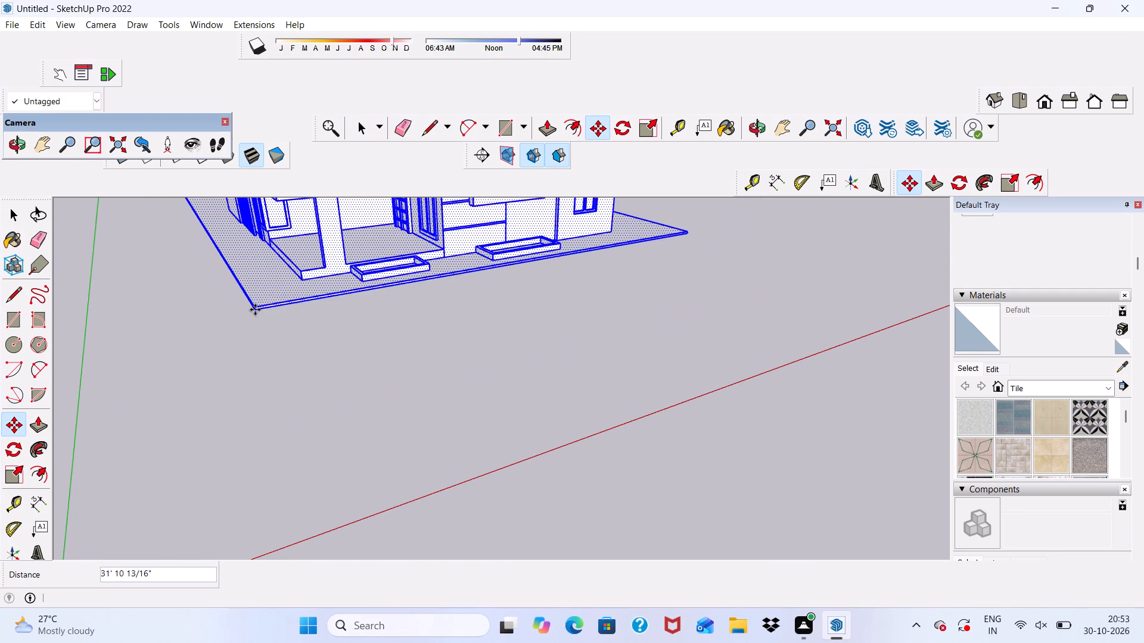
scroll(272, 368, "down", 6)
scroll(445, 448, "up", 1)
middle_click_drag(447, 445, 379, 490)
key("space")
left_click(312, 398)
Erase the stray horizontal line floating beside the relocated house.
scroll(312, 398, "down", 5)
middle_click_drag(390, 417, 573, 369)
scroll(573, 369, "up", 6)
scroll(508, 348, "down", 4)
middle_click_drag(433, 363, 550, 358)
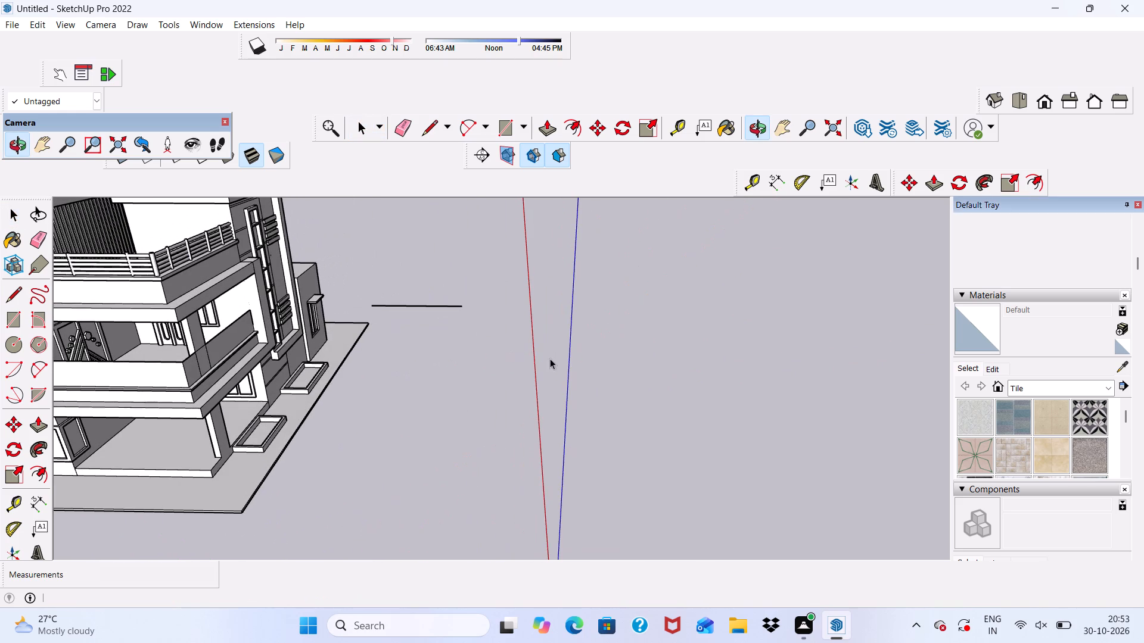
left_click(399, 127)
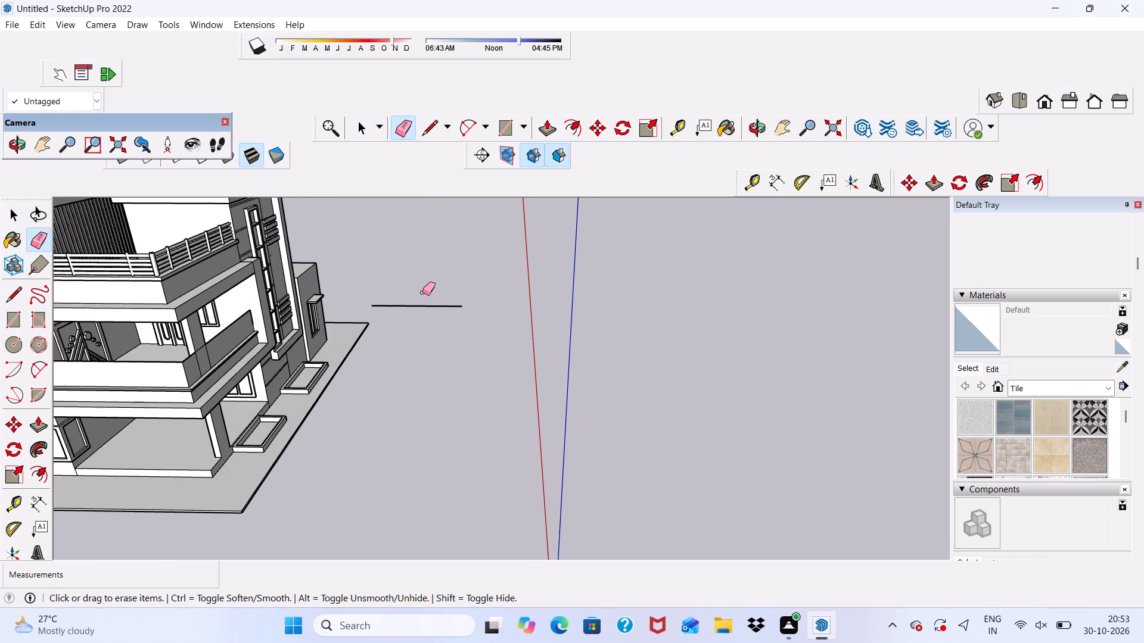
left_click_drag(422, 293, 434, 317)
Examine the relocated house's position relative to the axes from several angles.
scroll(438, 332, "down", 5)
middle_click_drag(550, 399, 294, 419)
scroll(444, 335, "up", 6)
key("space")
scroll(616, 356, "down", 2)
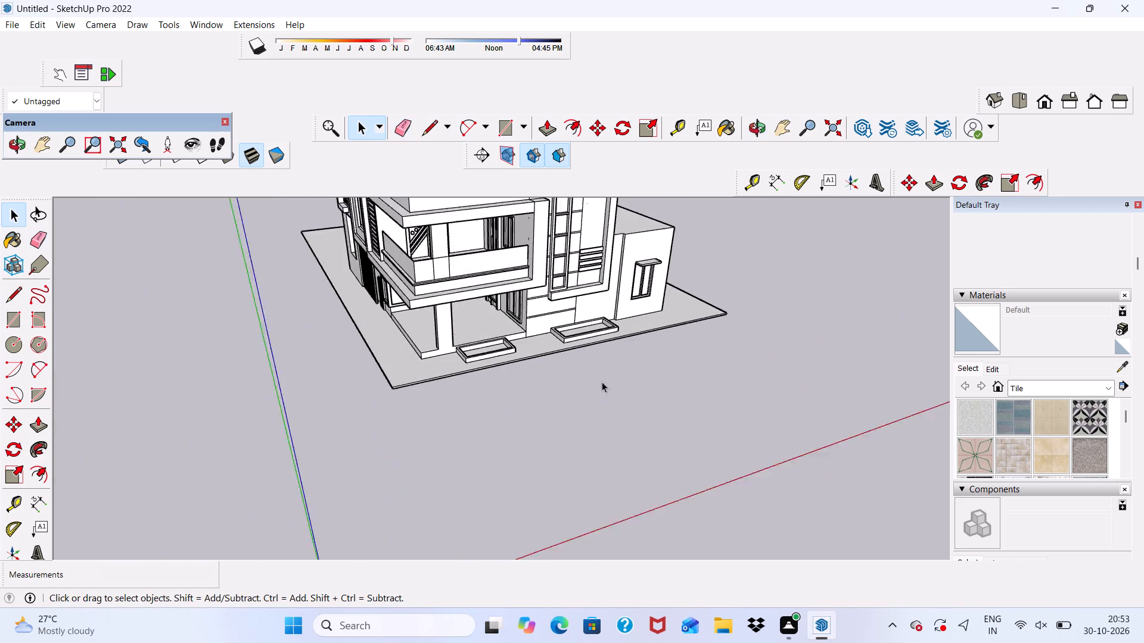
scroll(602, 382, "down", 8)
middle_click_drag(654, 485, 425, 434)
scroll(477, 354, "up", 13)
scroll(502, 327, "down", 5)
middle_click_drag(471, 357, 517, 374)
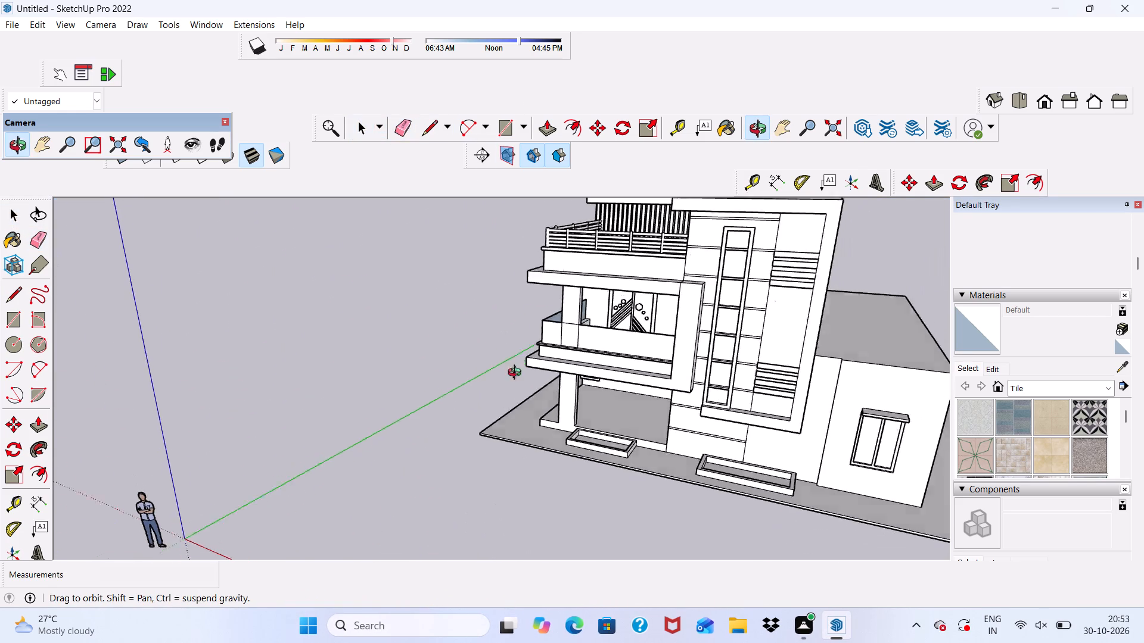
middle_click_drag(517, 374, 623, 380)
scroll(623, 380, "up", 6)
scroll(512, 380, "down", 1)
scroll(471, 417, "up", 4)
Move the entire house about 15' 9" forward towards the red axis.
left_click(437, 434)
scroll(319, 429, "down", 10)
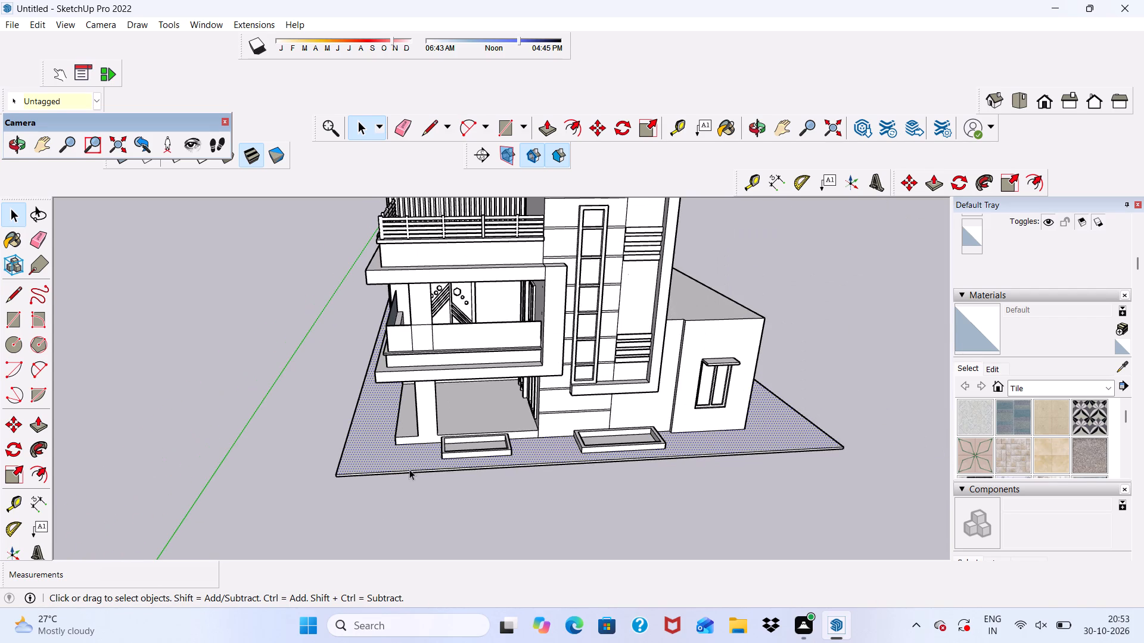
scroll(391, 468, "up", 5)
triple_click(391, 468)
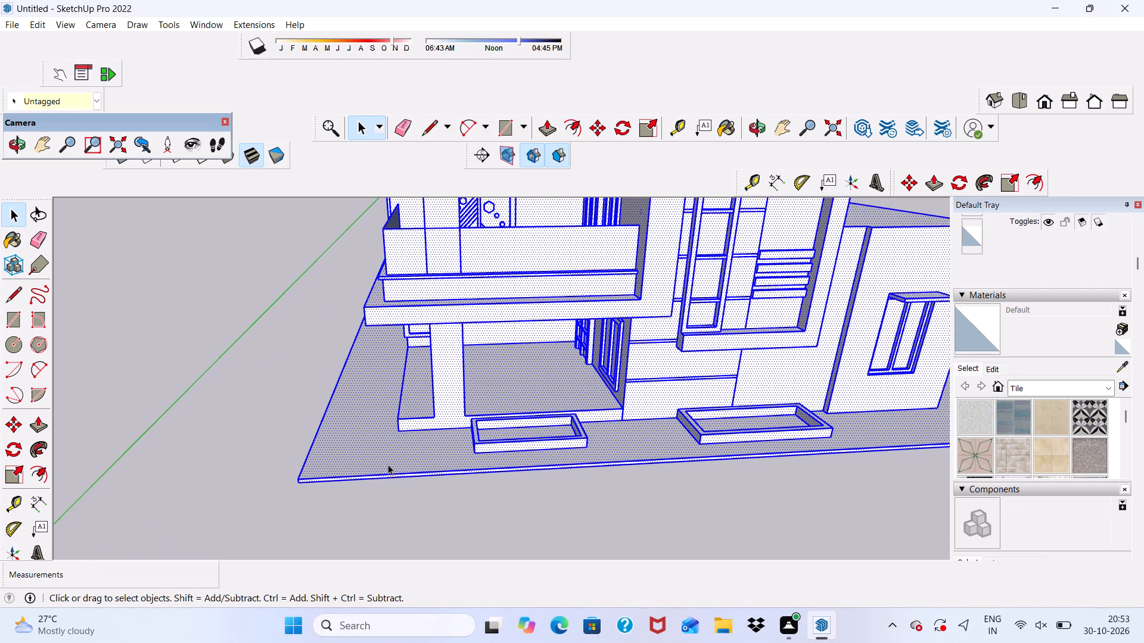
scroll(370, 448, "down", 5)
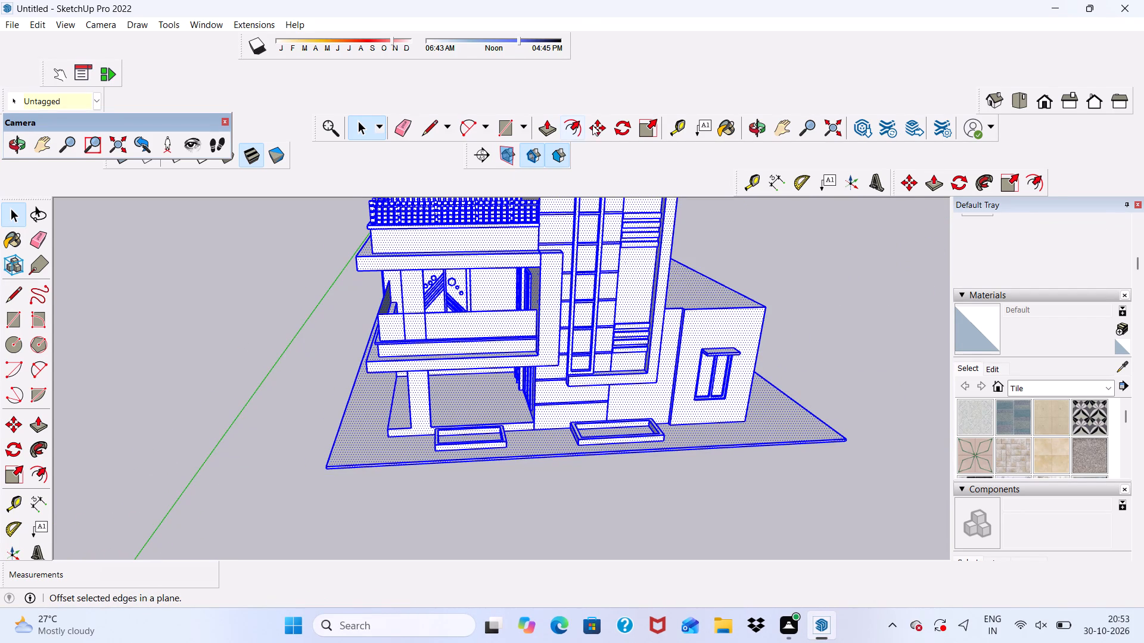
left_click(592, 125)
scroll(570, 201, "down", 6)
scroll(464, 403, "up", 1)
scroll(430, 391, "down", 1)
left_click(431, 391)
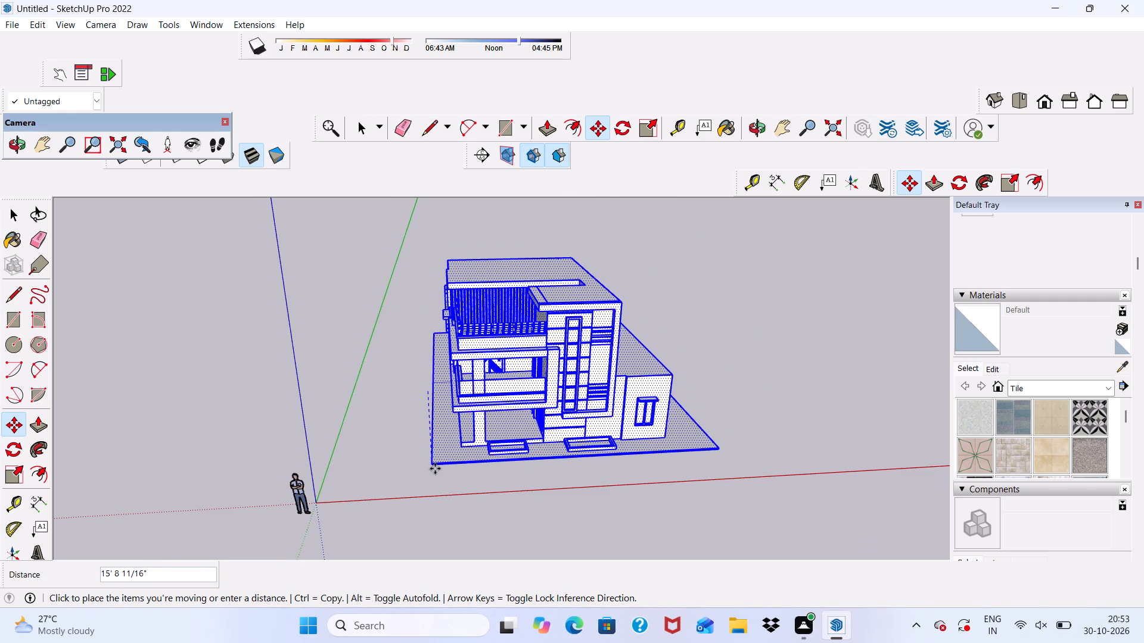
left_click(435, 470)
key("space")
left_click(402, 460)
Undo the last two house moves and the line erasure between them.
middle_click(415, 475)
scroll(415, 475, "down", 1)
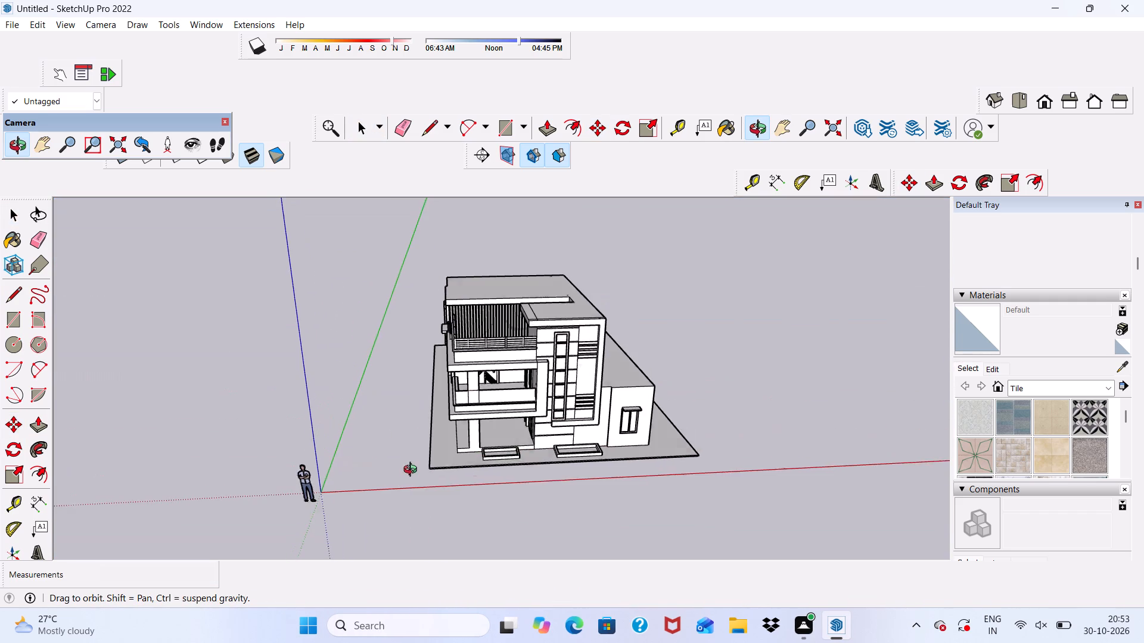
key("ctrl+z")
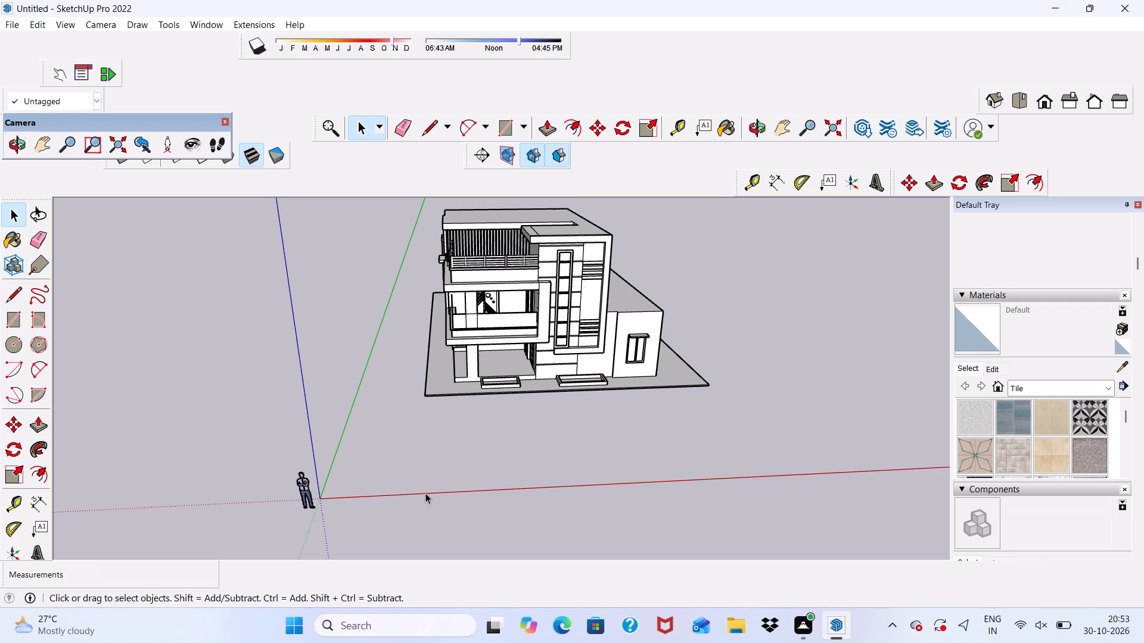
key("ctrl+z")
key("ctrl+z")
Push/Pull the front section of the base slab's side face nearest the green axis outward about 1' 5 7/16".
middle_click_drag(435, 490, 434, 442)
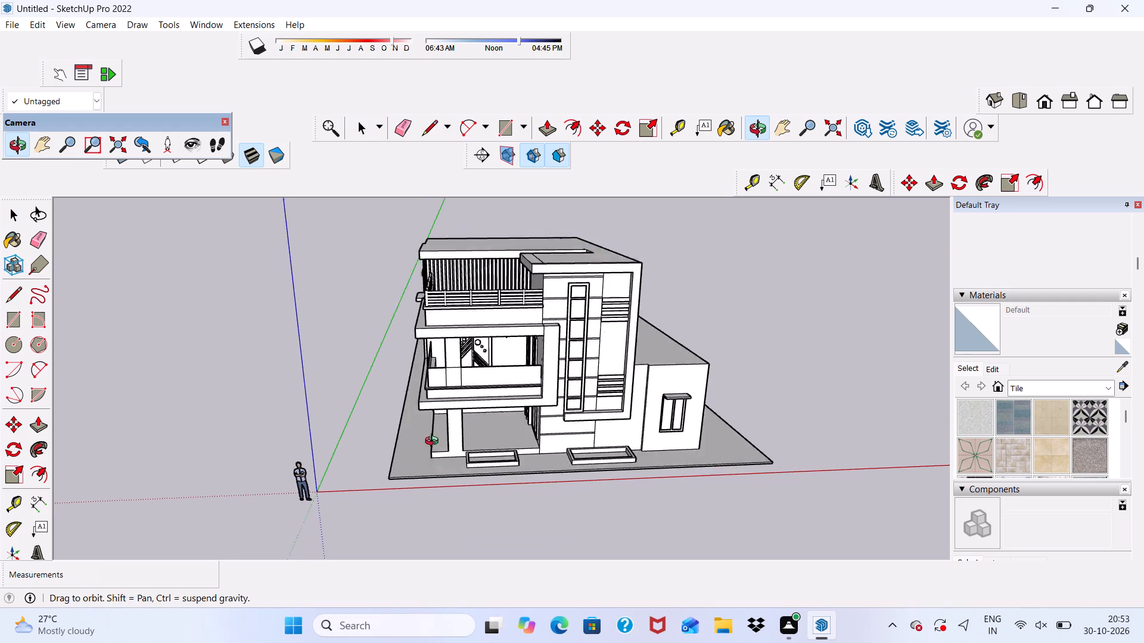
middle_click_drag(434, 442, 453, 472)
scroll(453, 472, "up", 5)
scroll(389, 494, "up", 4)
scroll(384, 483, "down", 1)
middle_click_drag(384, 483, 396, 511)
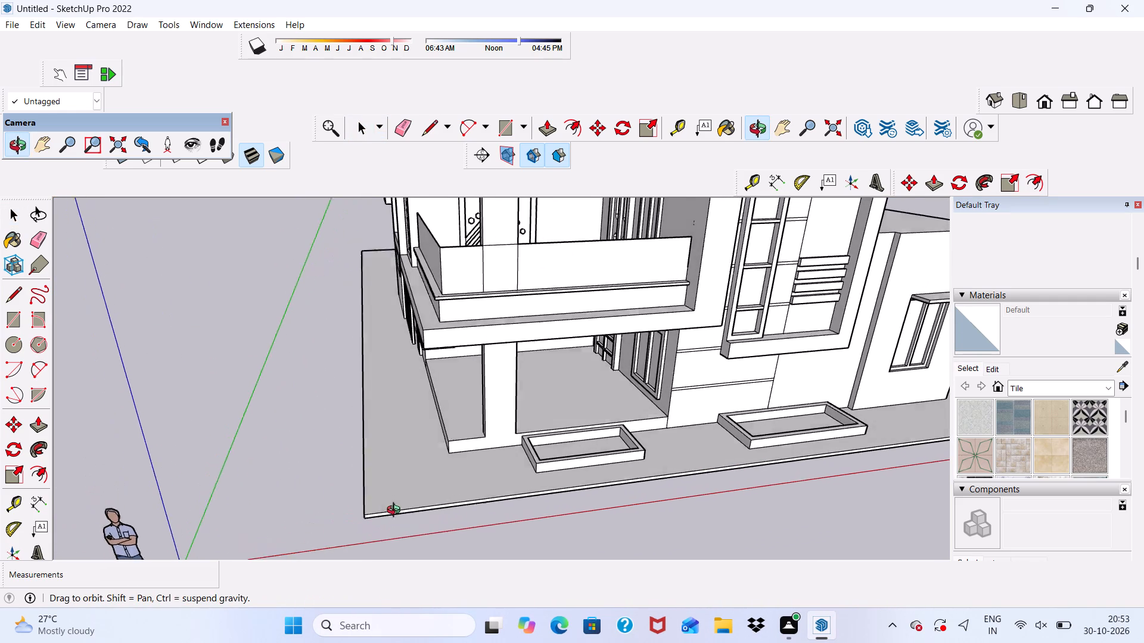
middle_click_drag(396, 511, 396, 515)
scroll(375, 491, "up", 9)
middle_click_drag(363, 470, 470, 448)
scroll(490, 486, "up", 3)
scroll(528, 413, "up", 3)
scroll(486, 393, "down", 6)
middle_click_drag(543, 415, 524, 445)
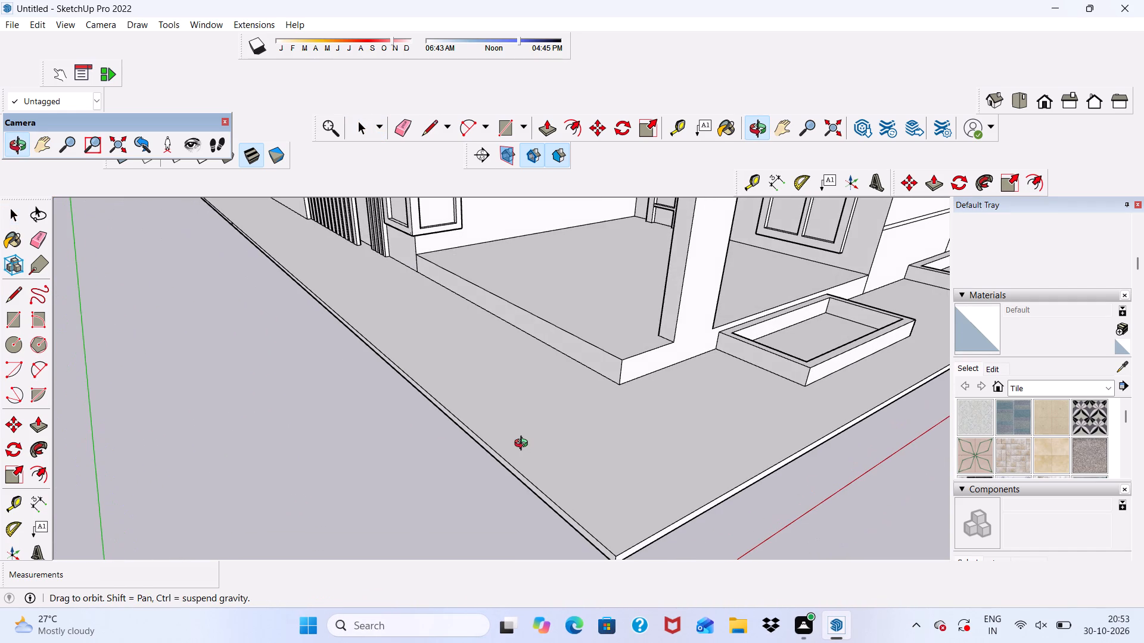
middle_click_drag(524, 445, 520, 439)
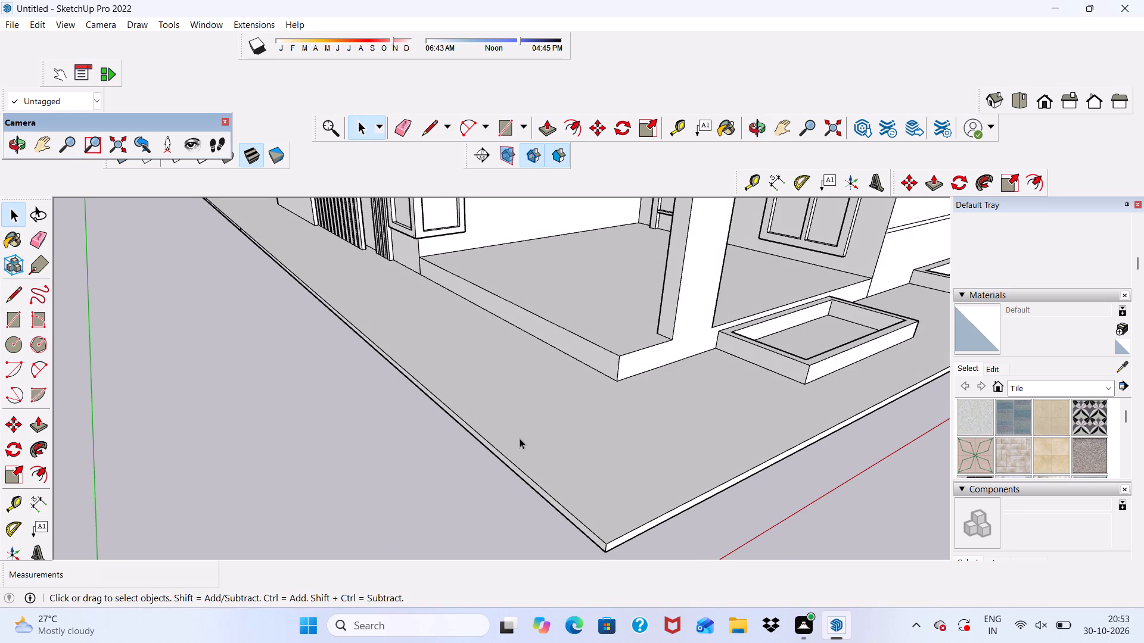
scroll(483, 472, "up", 9)
left_click(489, 413)
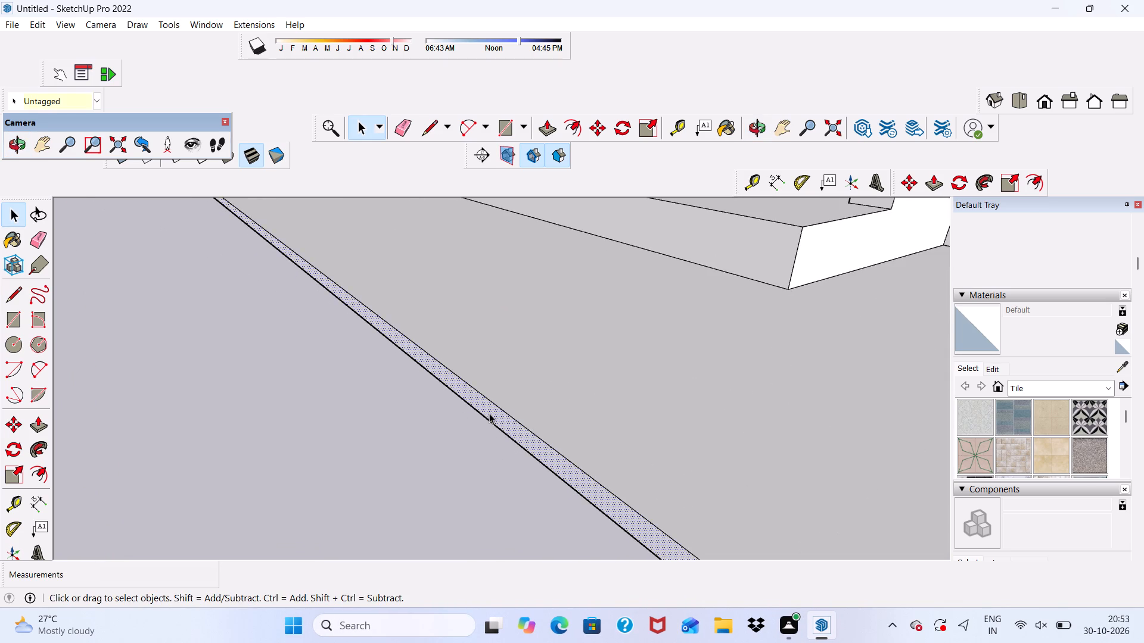
scroll(444, 408, "down", 5)
left_click(547, 129)
scroll(462, 360, "up", 2)
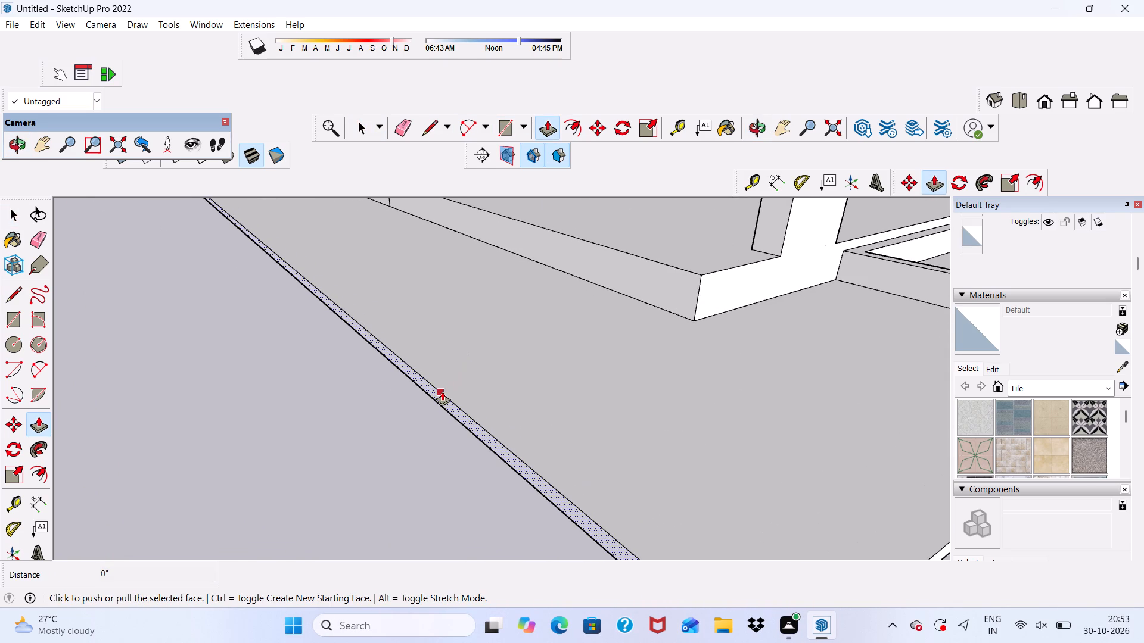
left_click(442, 391)
left_click(353, 411)
scroll(172, 313, "down", 11)
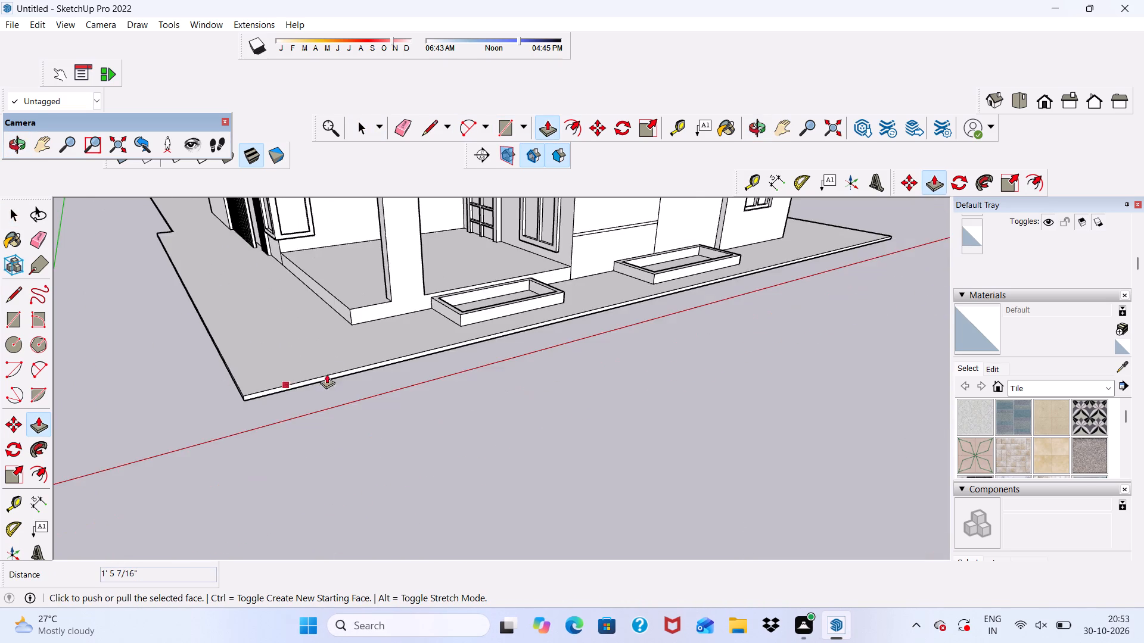
Push/Pull the remaining recessed section of the same slab side outward about 1' 5 7/16", flush with the front section.
middle_click_drag(335, 371, 325, 399)
scroll(328, 367, "up", 2)
scroll(328, 356, "down", 3)
middle_click_drag(330, 358, 559, 323)
scroll(571, 326, "up", 1)
scroll(562, 315, "down", 5)
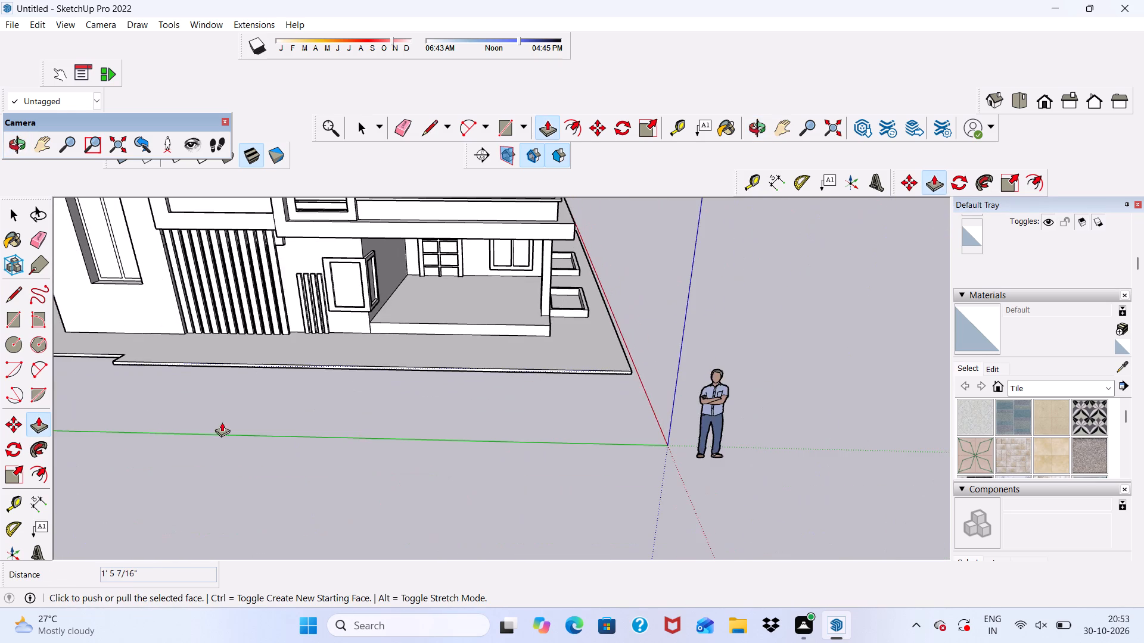
scroll(129, 397, "up", 5)
scroll(129, 385, "down", 4)
middle_click_drag(143, 387, 342, 388)
scroll(244, 520, "up", 8)
key("space")
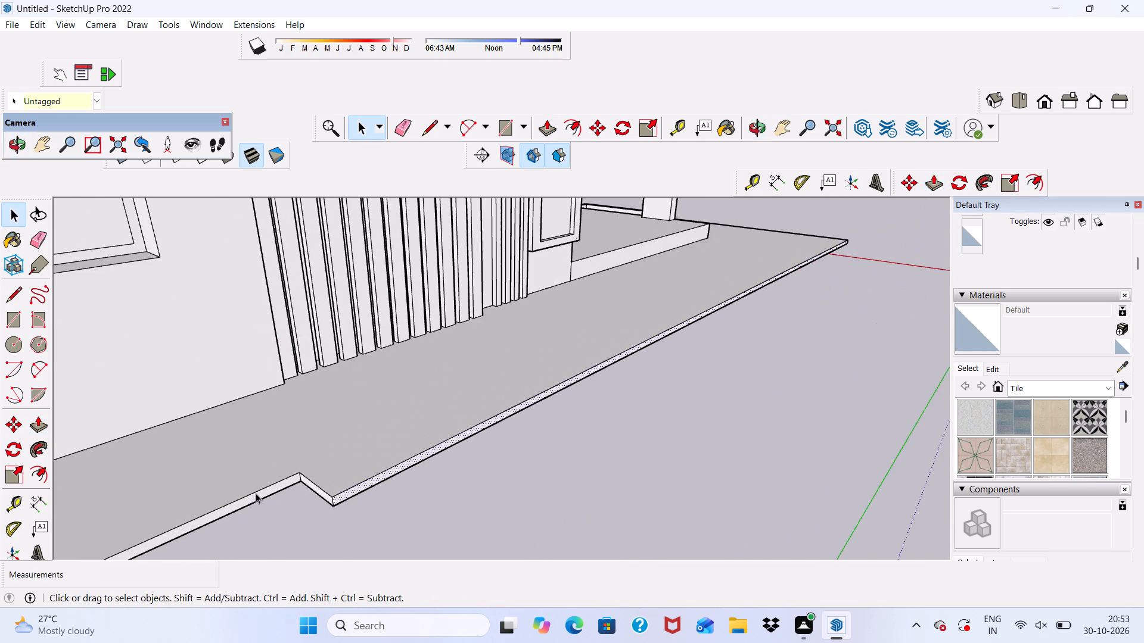
scroll(256, 493, "up", 1)
left_click(259, 497)
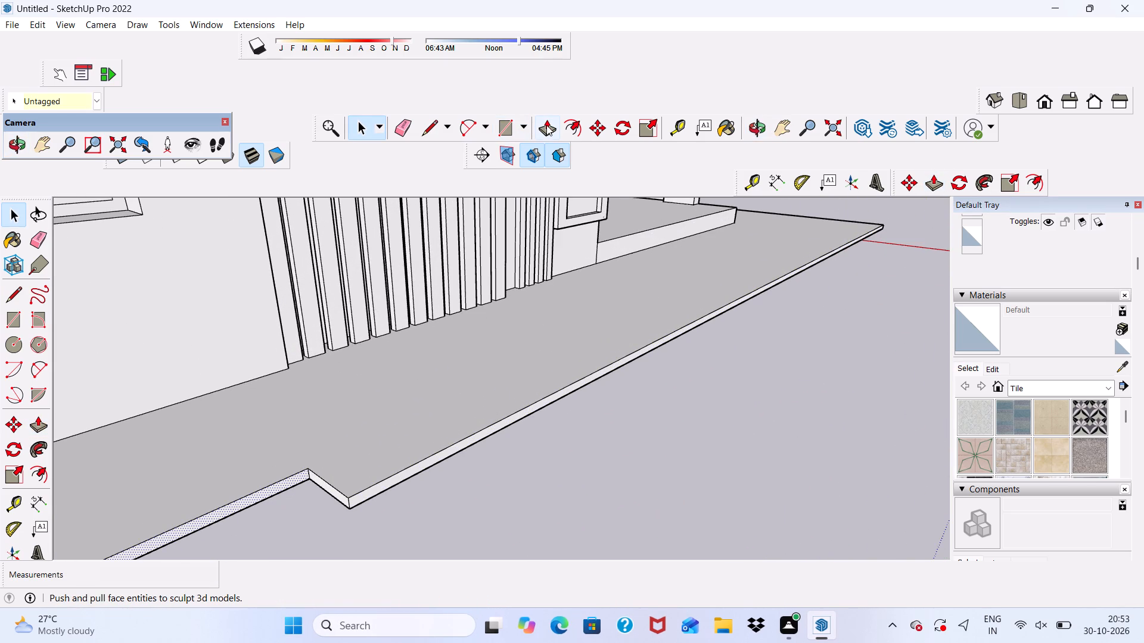
left_click(546, 125)
scroll(400, 473, "up", 4)
left_click(254, 466)
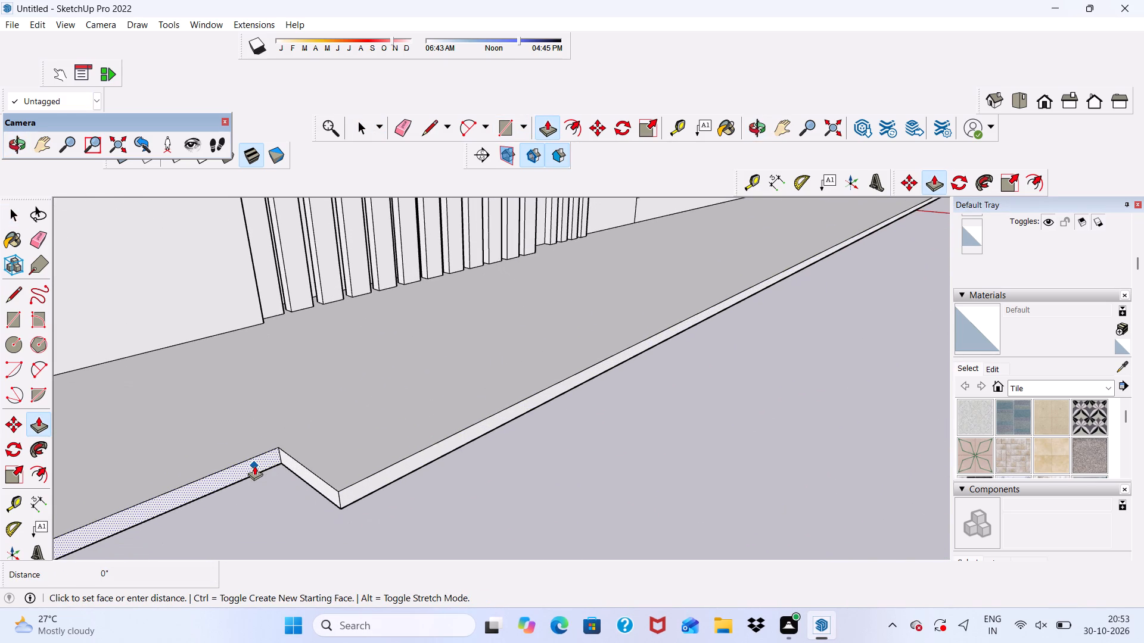
left_click(357, 479)
scroll(403, 404, "down", 19)
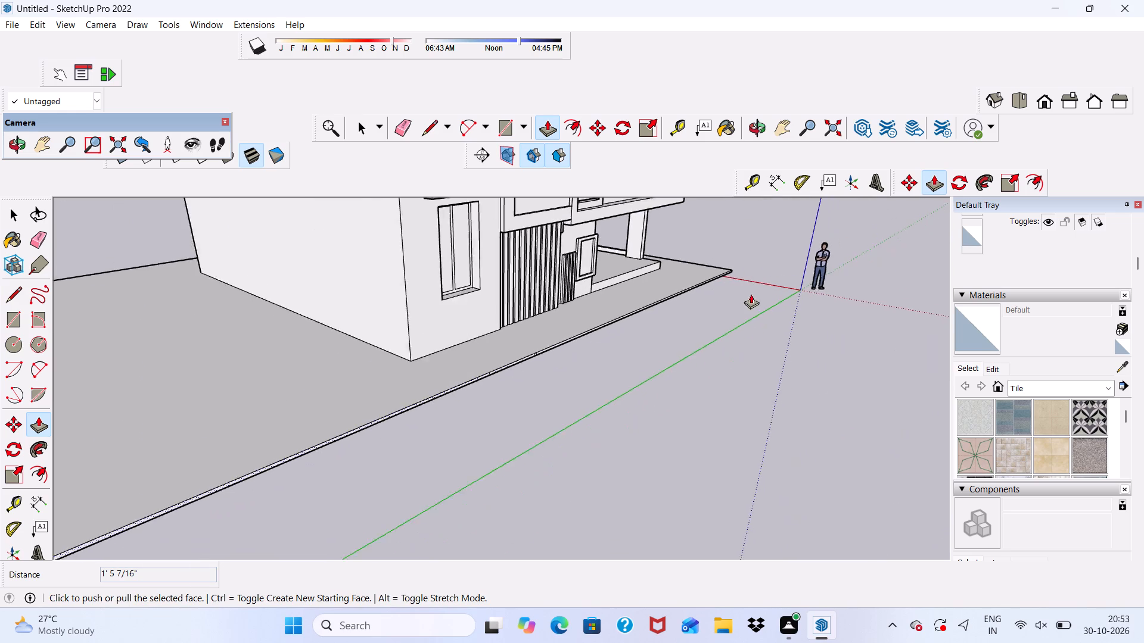
Push the base slab's rear face inward towards the house by about 5' 8 13/16".
middle_click_drag(469, 392, 589, 352)
scroll(595, 341, "down", 5)
middle_click_drag(599, 383, 503, 451)
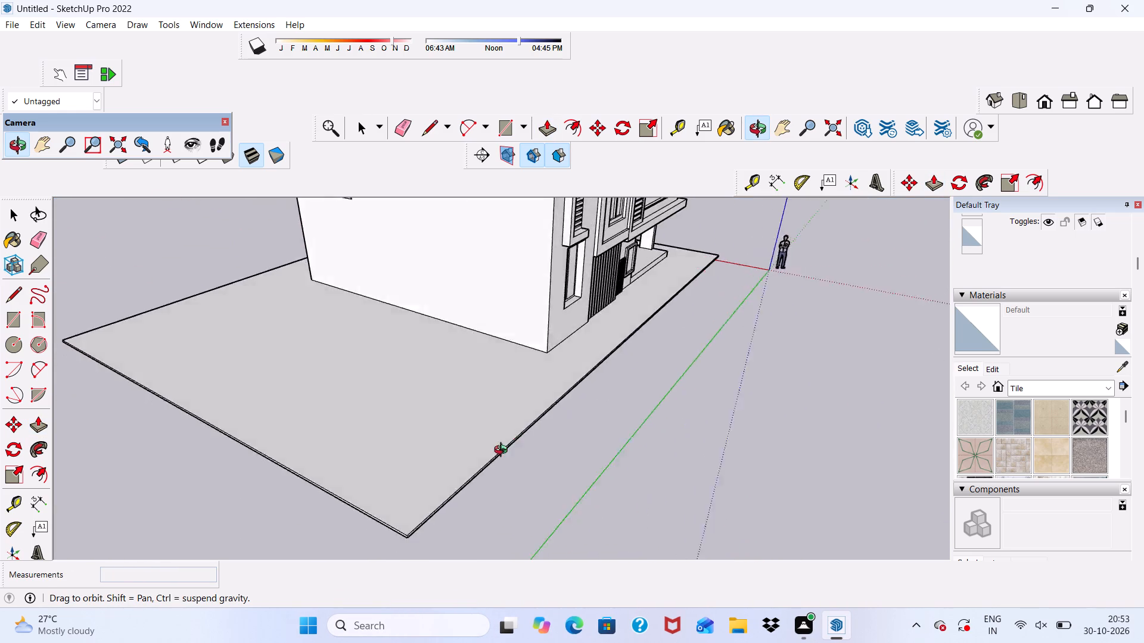
middle_click_drag(503, 451, 613, 399)
key("space")
scroll(597, 412, "up", 6)
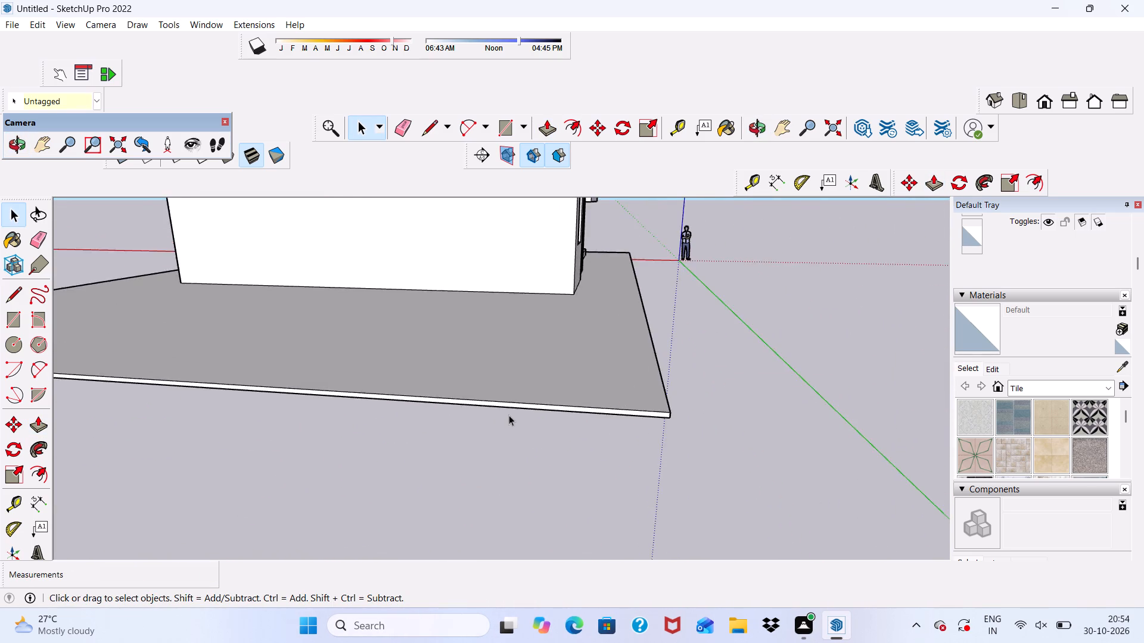
scroll(509, 415, "up", 8)
left_click(506, 395)
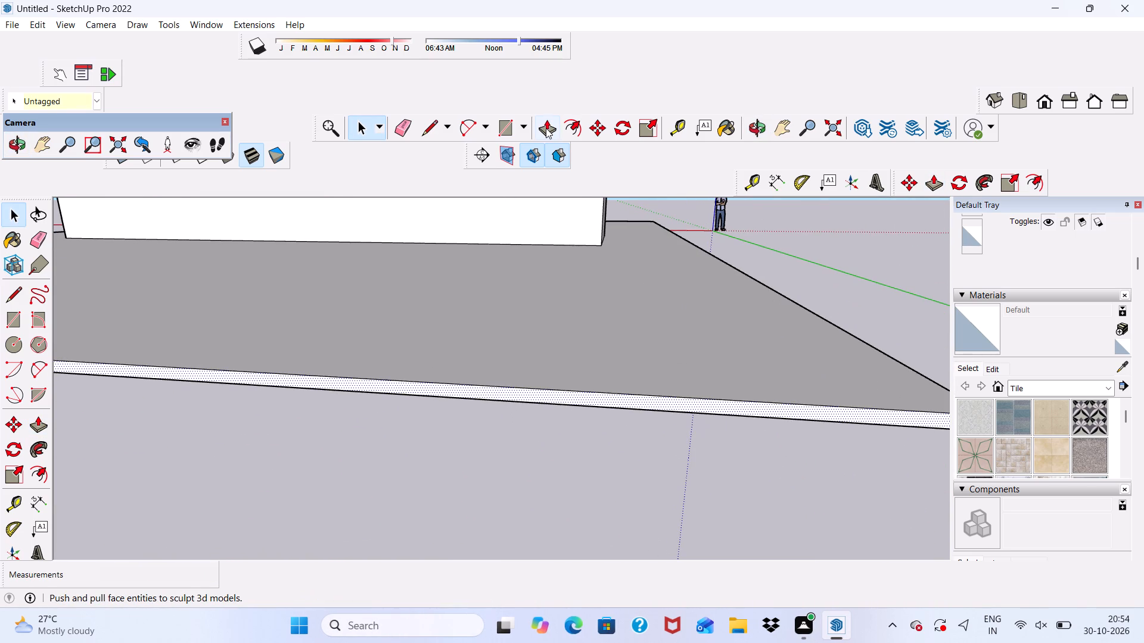
left_click(547, 129)
left_click(475, 391)
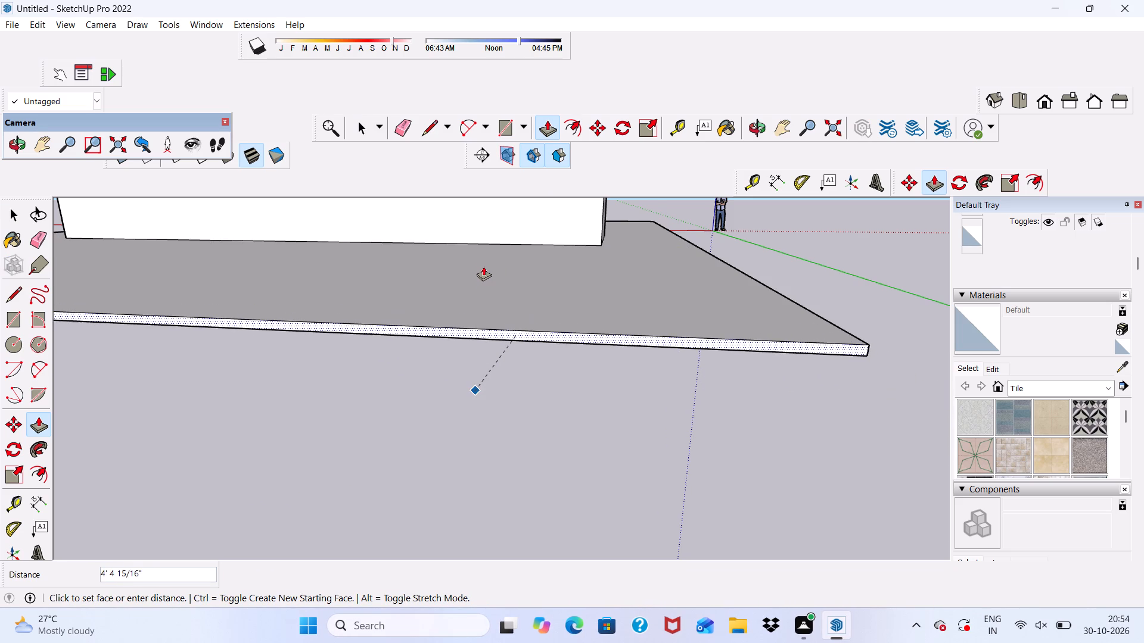
left_click(495, 256)
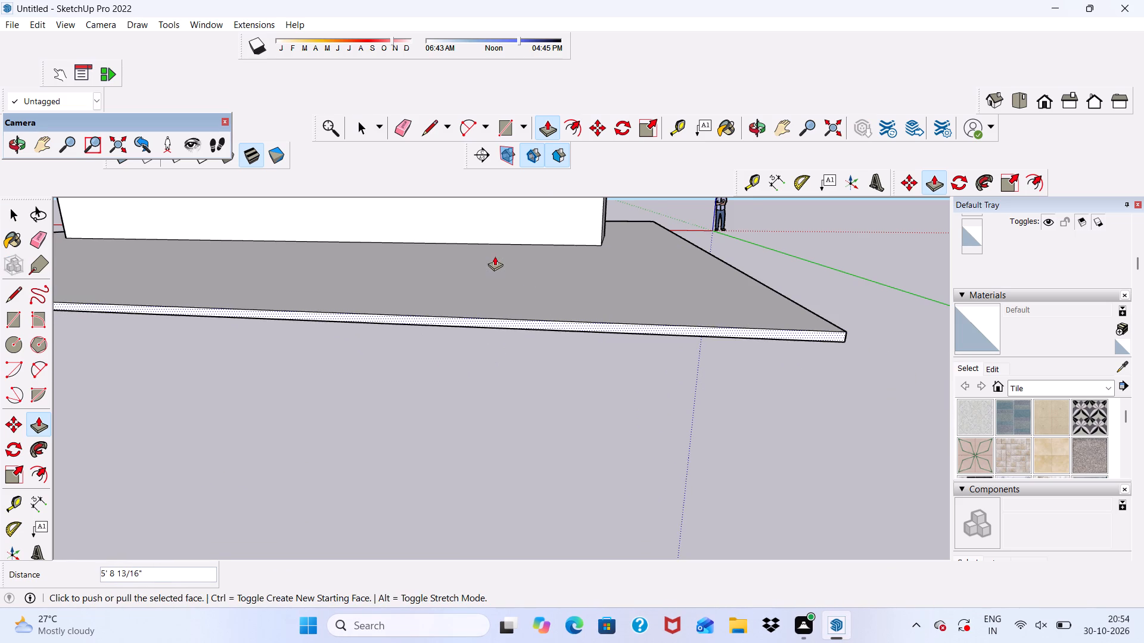
Push the slab's rear face further inward in repeated pushes, the last about 5' 11 3/8", leaving a narrower strip behind the house.
scroll(559, 302, "down", 5)
middle_click_drag(672, 352, 419, 435)
scroll(452, 364, "down", 6)
middle_click_drag(243, 398, 256, 399)
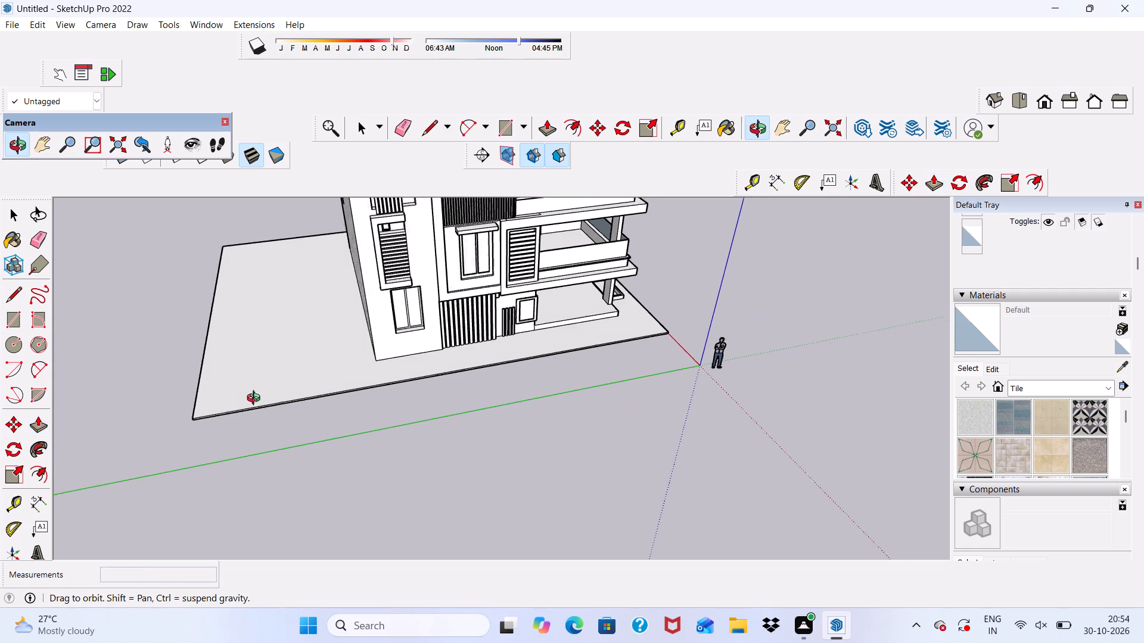
middle_click_drag(256, 399, 421, 388)
scroll(197, 558, "up", 13)
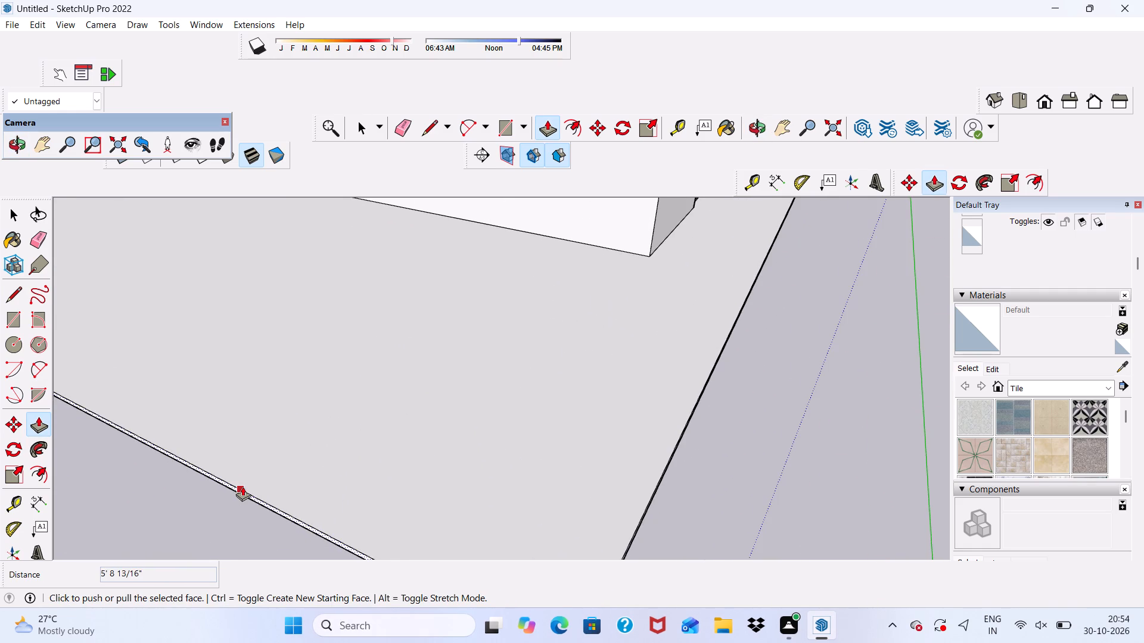
left_click_drag(243, 486, 354, 357)
scroll(347, 401, "down", 8)
middle_click_drag(461, 472, 362, 482)
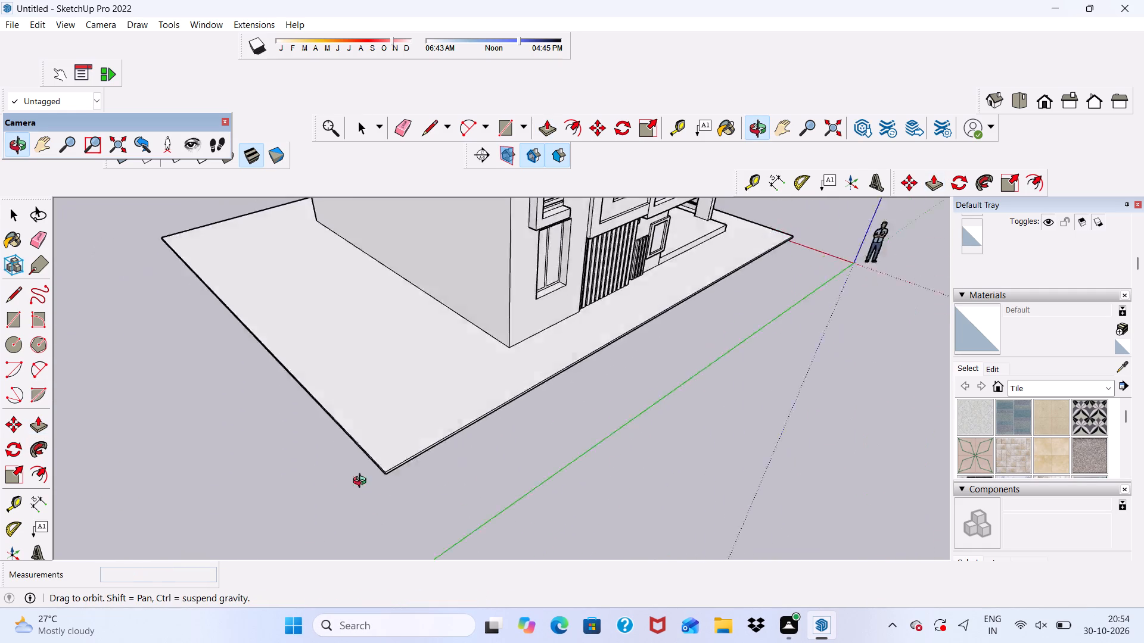
middle_click_drag(362, 482, 414, 458)
scroll(399, 416, "up", 6)
left_click_drag(405, 404, 416, 391)
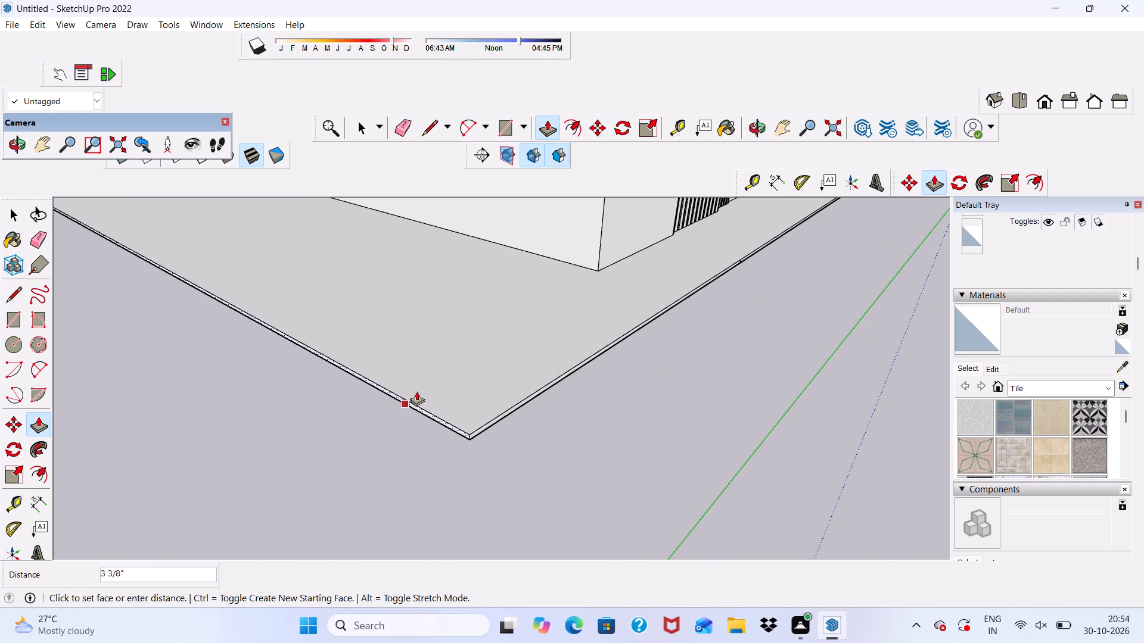
left_click_drag(416, 391, 484, 326)
left_click(484, 326)
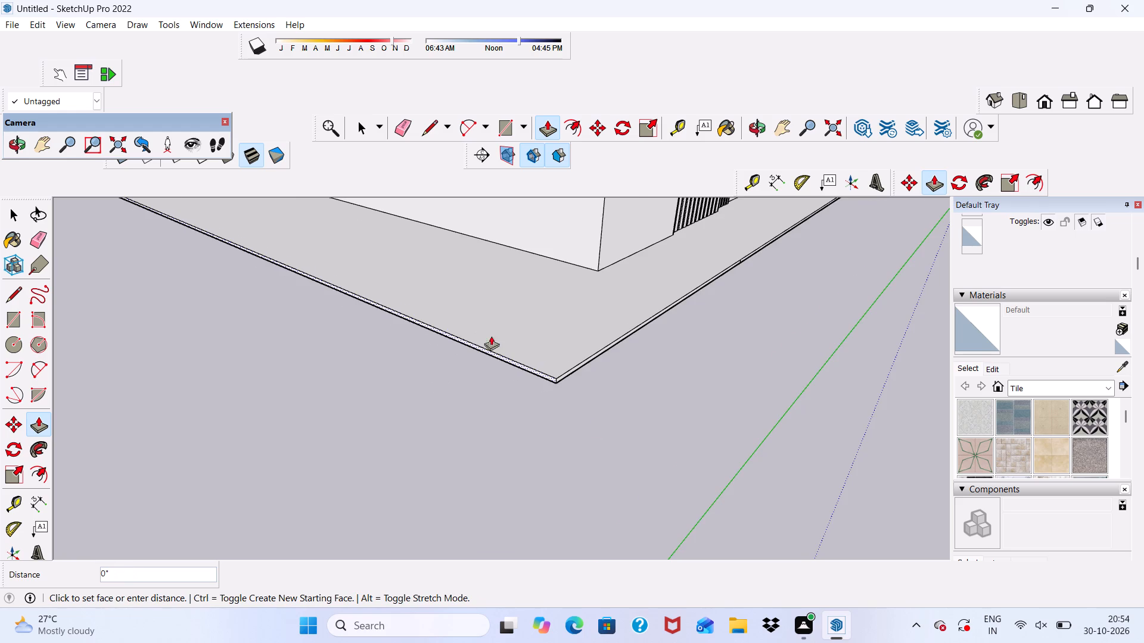
scroll(505, 356, "down", 4)
middle_click_drag(599, 423, 331, 457)
scroll(334, 425, "down", 4)
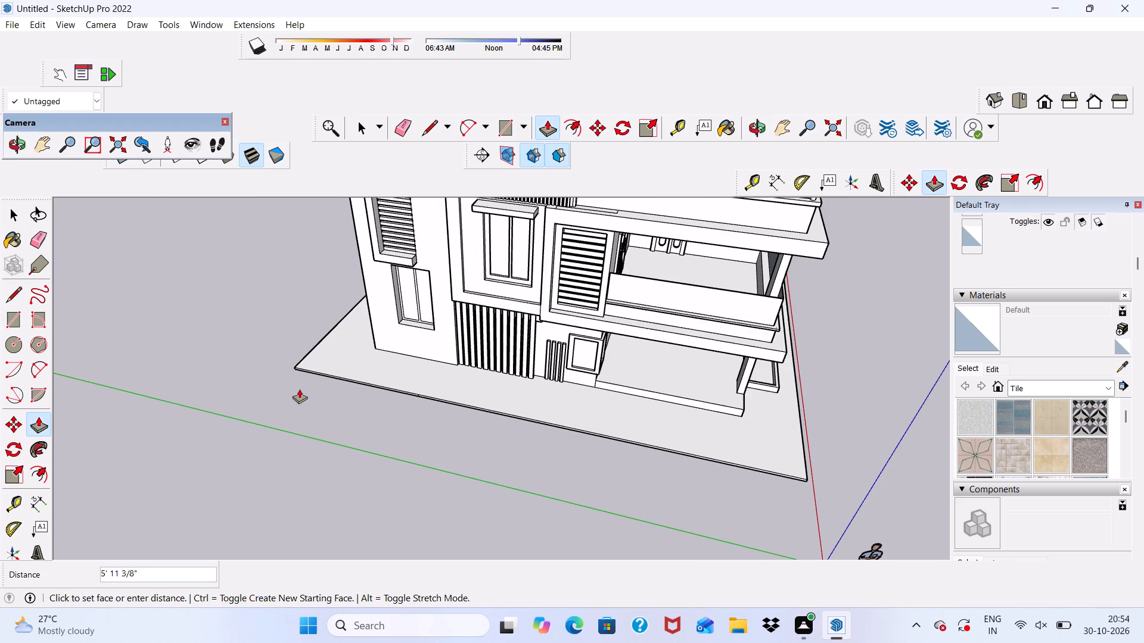
left_click(299, 389)
scroll(282, 385, "down", 5)
middle_click_drag(446, 408, 187, 398)
key("space")
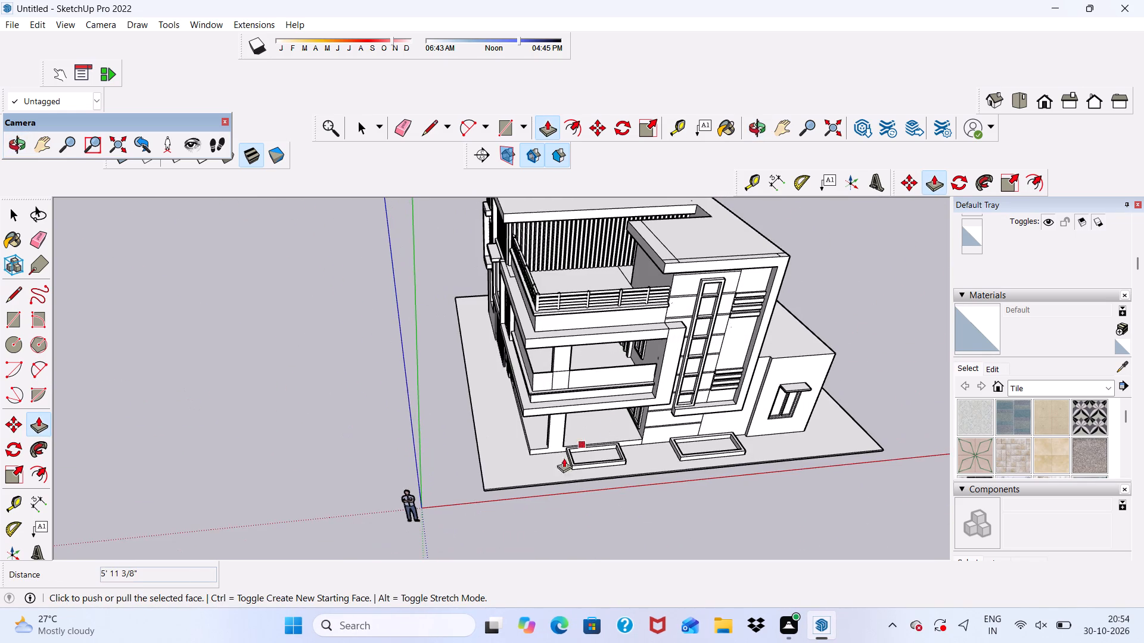
Offset the base slab's top face outline inward by 9" to form a perimeter border strip.
scroll(534, 480, "up", 5)
key("space")
left_click(471, 468)
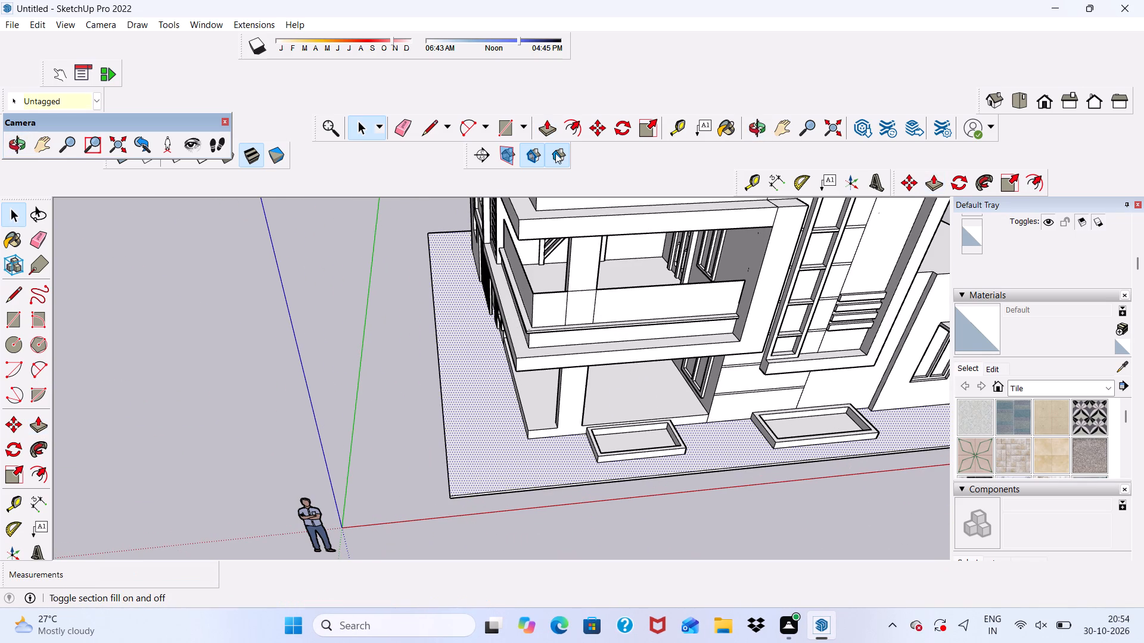
left_click(567, 130)
left_click(474, 409)
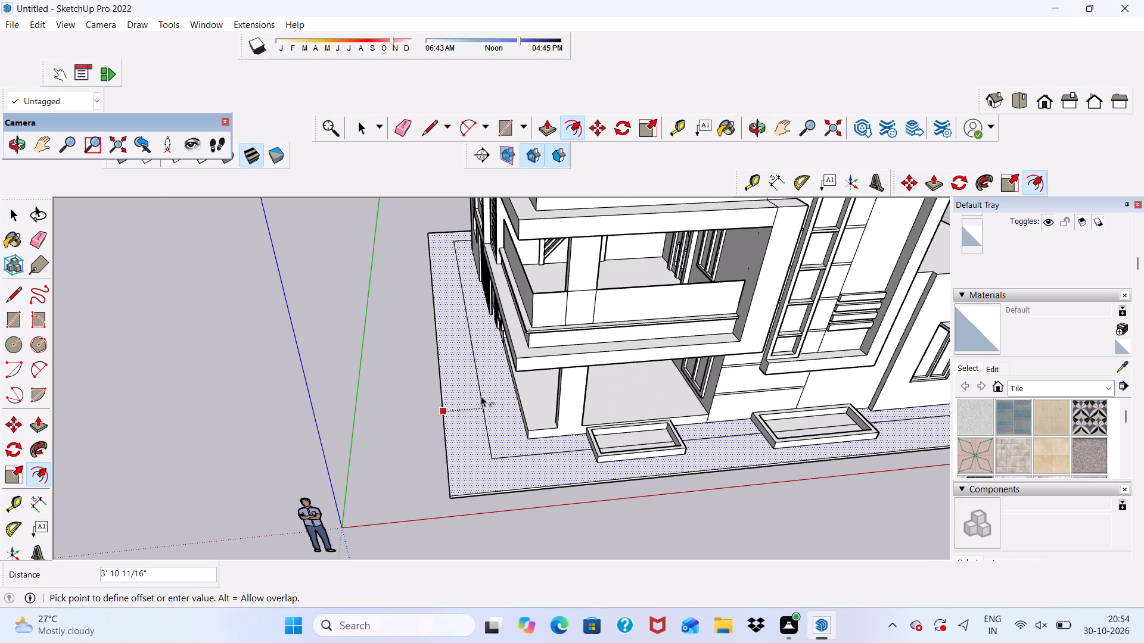
key("9")
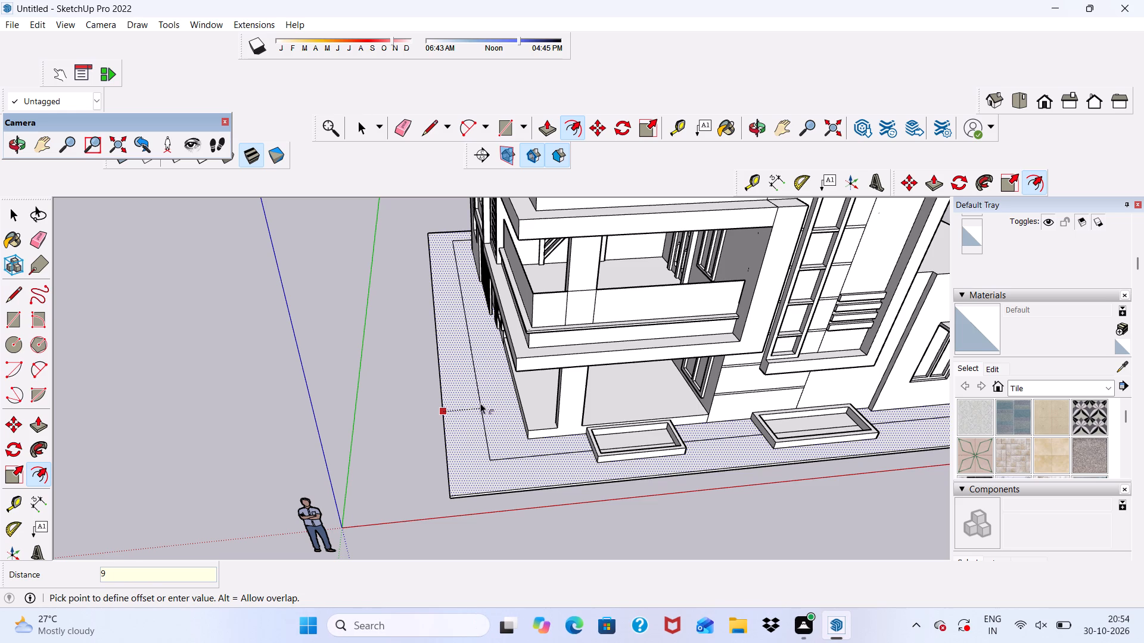
key("shift+quotedbl")
key("Return")
key("space")
Draw short lines across the border strip at both front corners of the slab to separate the front strip from the side strips.
scroll(480, 403, "down", 4)
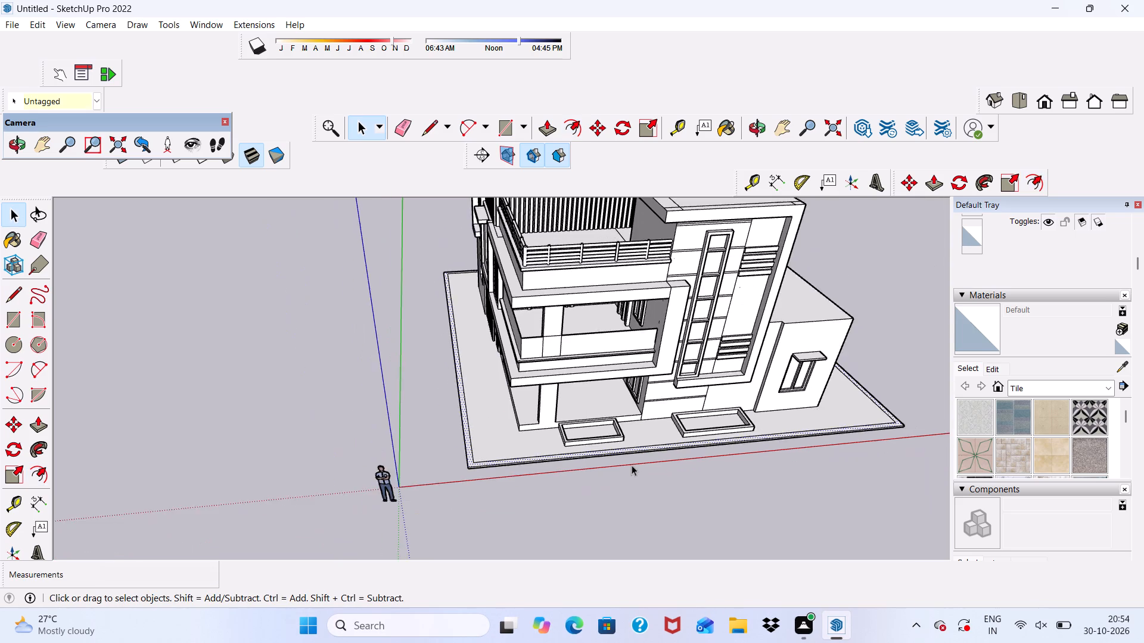
middle_click_drag(632, 466, 632, 499)
scroll(570, 471, "up", 1)
left_click(427, 126)
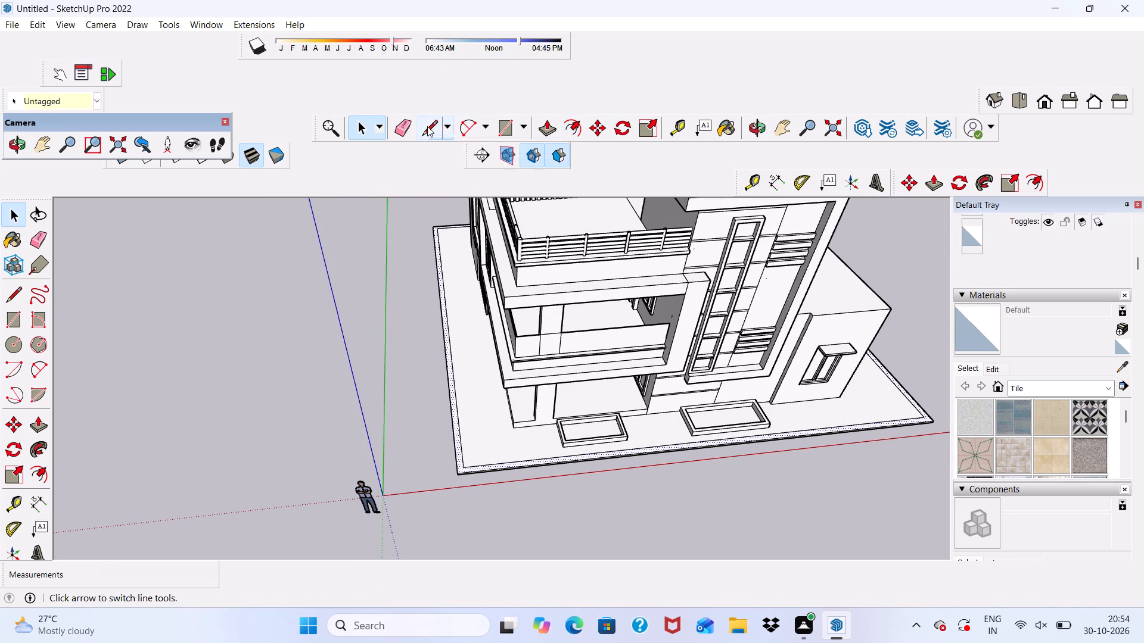
scroll(500, 578, "up", 5)
scroll(456, 457, "up", 4)
left_click(455, 436)
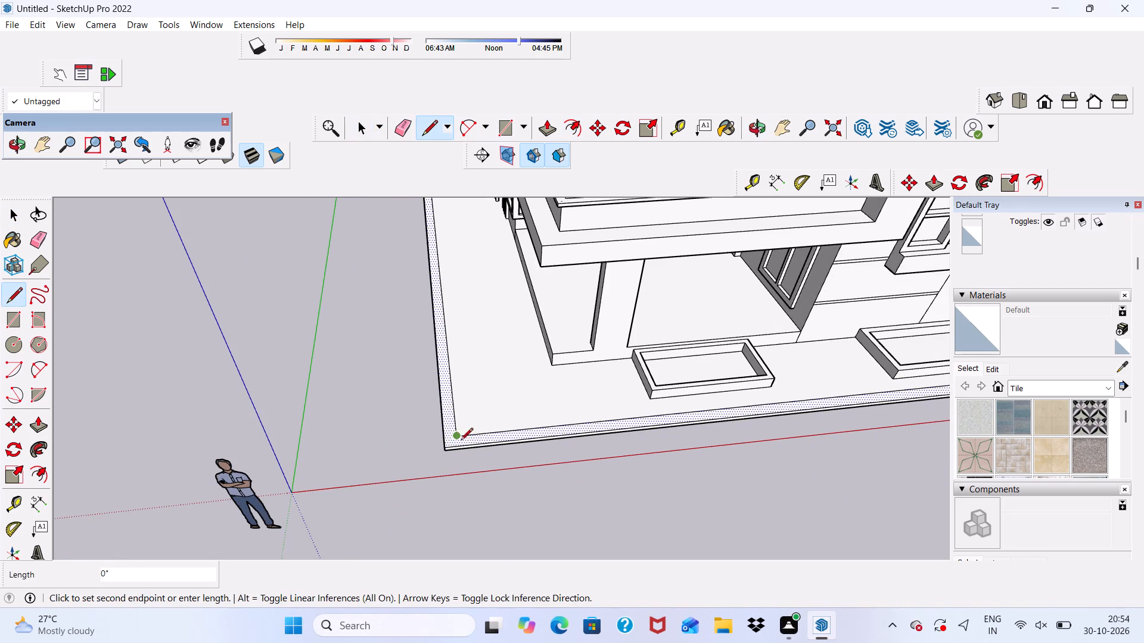
left_click(466, 451)
scroll(331, 437, "down", 10)
scroll(852, 377, "up", 7)
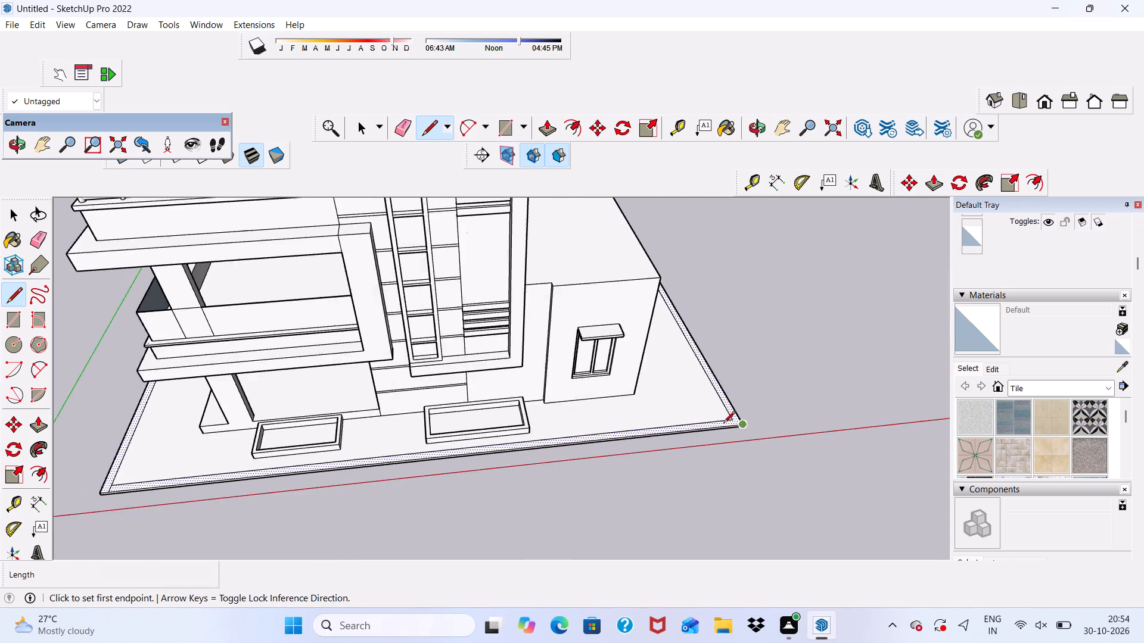
scroll(705, 429, "up", 9)
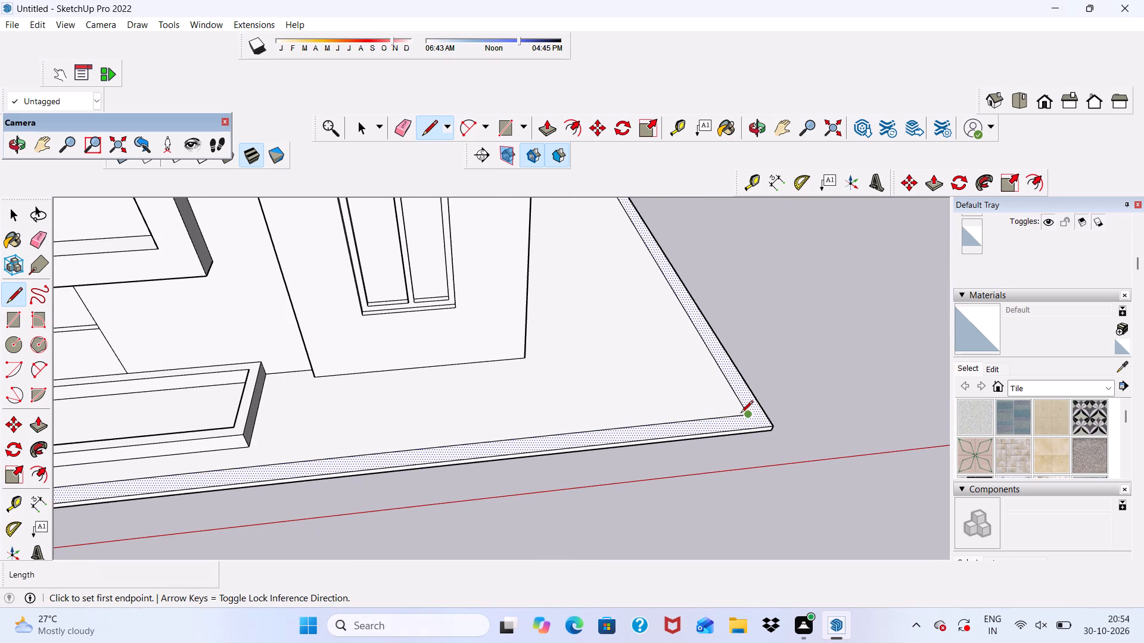
left_click_drag(741, 414, 748, 426)
left_click(749, 432)
key("space")
Push/Pull the border strip along the slab's sides and rear upward by 6' to raise the boundary wall.
scroll(739, 367, "down", 2)
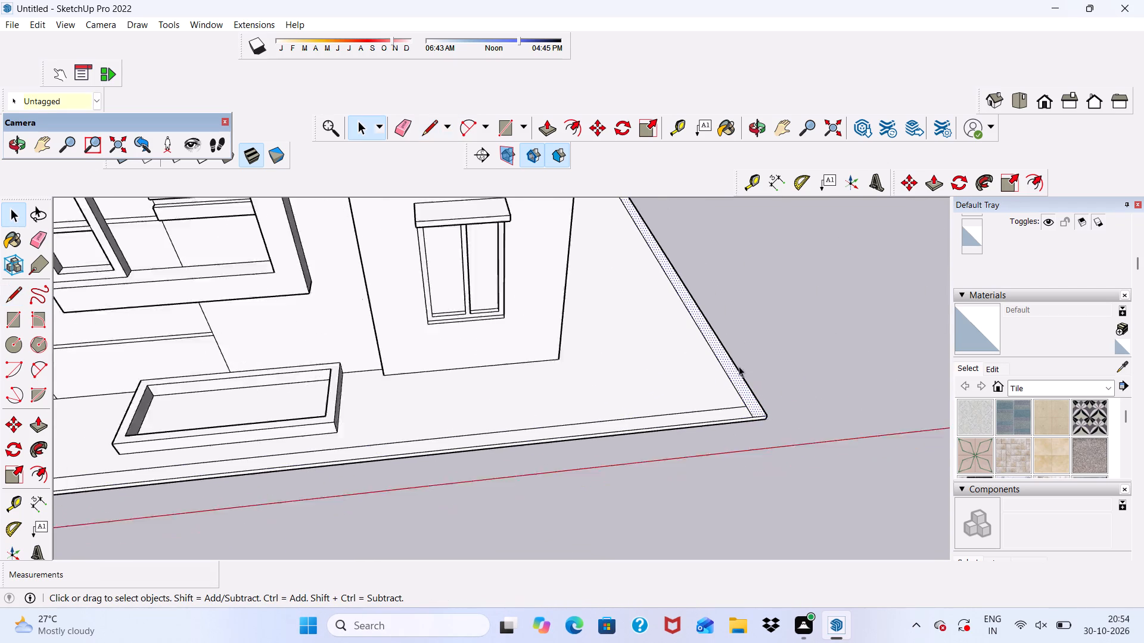
scroll(739, 366, "down", 2)
scroll(751, 378, "up", 6)
left_click(736, 383)
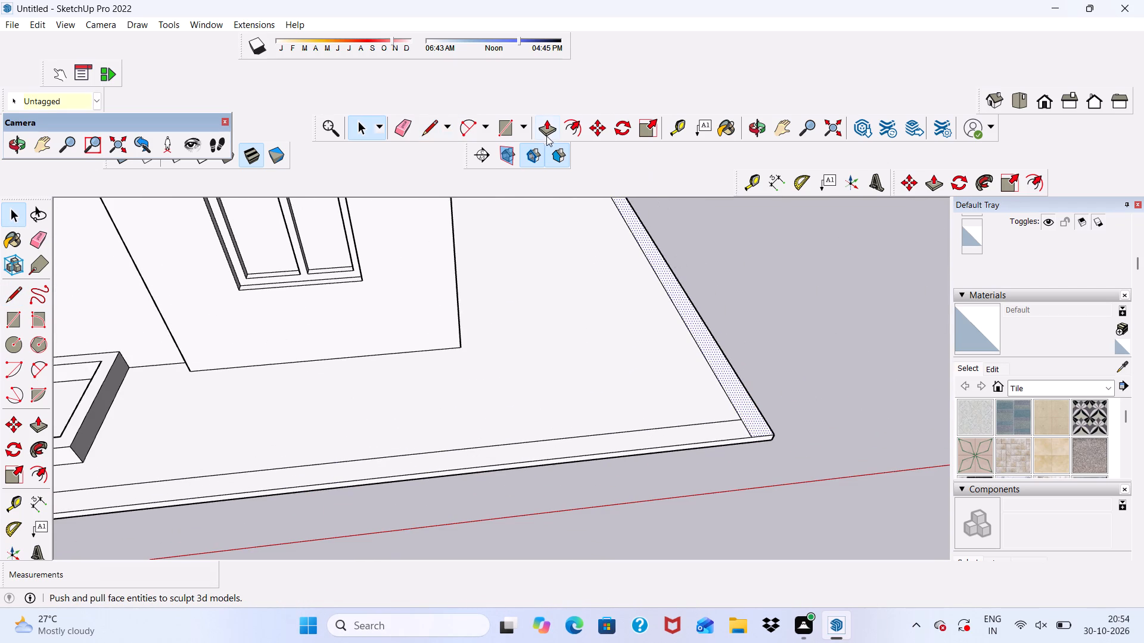
left_click(545, 133)
scroll(742, 401, "up", 2)
left_click(749, 392)
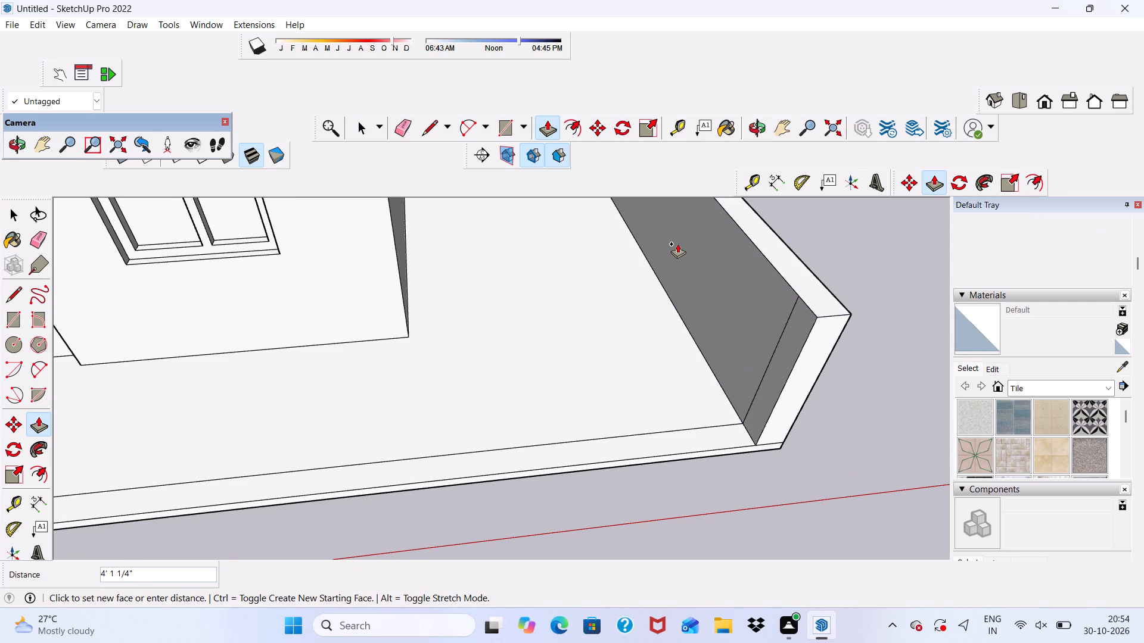
type("6'")
key("Return")
scroll(703, 279, "down", 3)
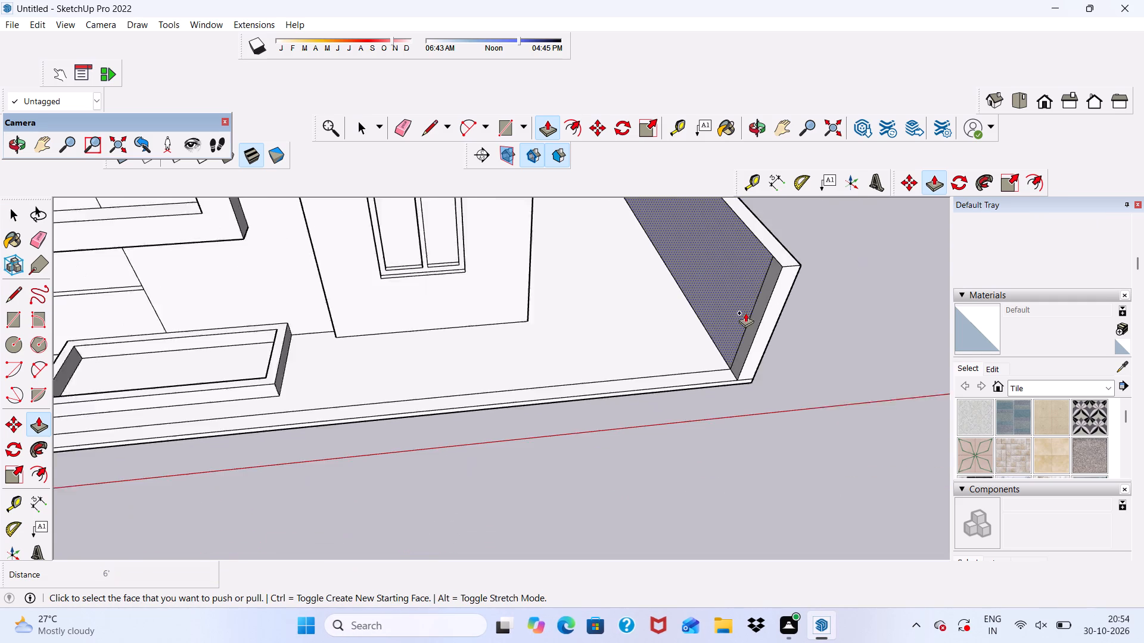
scroll(745, 313, "down", 15)
Examine the raised boundary wall and the house from the front, the front corner and the side.
middle_click_drag(602, 356, 682, 277)
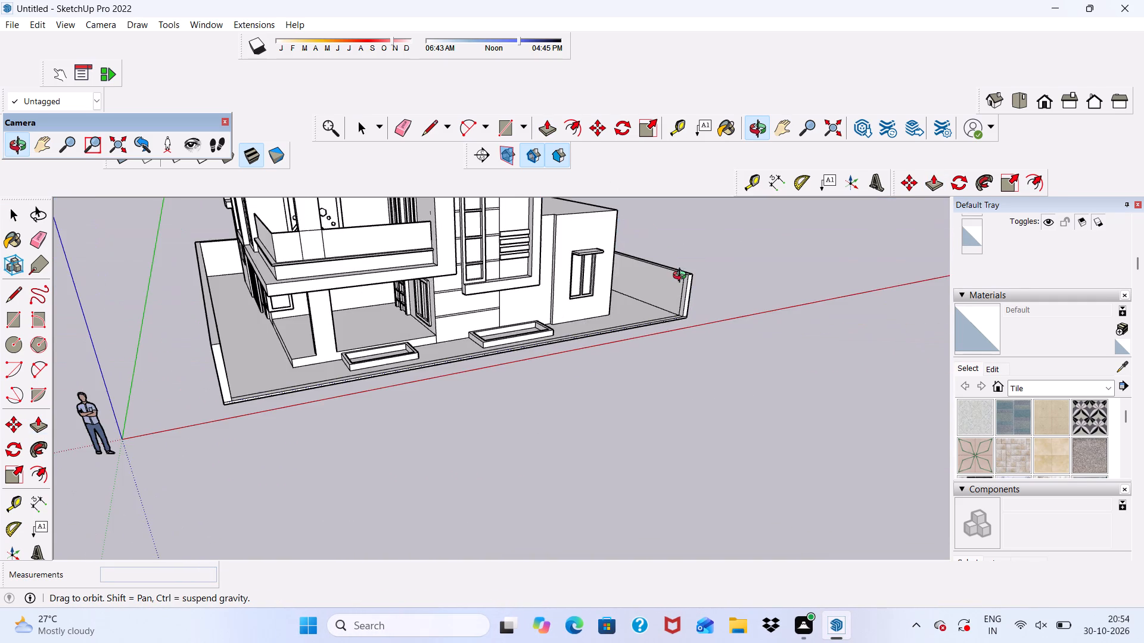
middle_click_drag(682, 277, 683, 214)
scroll(641, 277, "down", 6)
scroll(576, 336, "up", 7)
middle_click_drag(559, 316, 435, 305)
scroll(447, 330, "down", 5)
key("space")
middle_click_drag(449, 331, 478, 408)
scroll(462, 347, "down", 2)
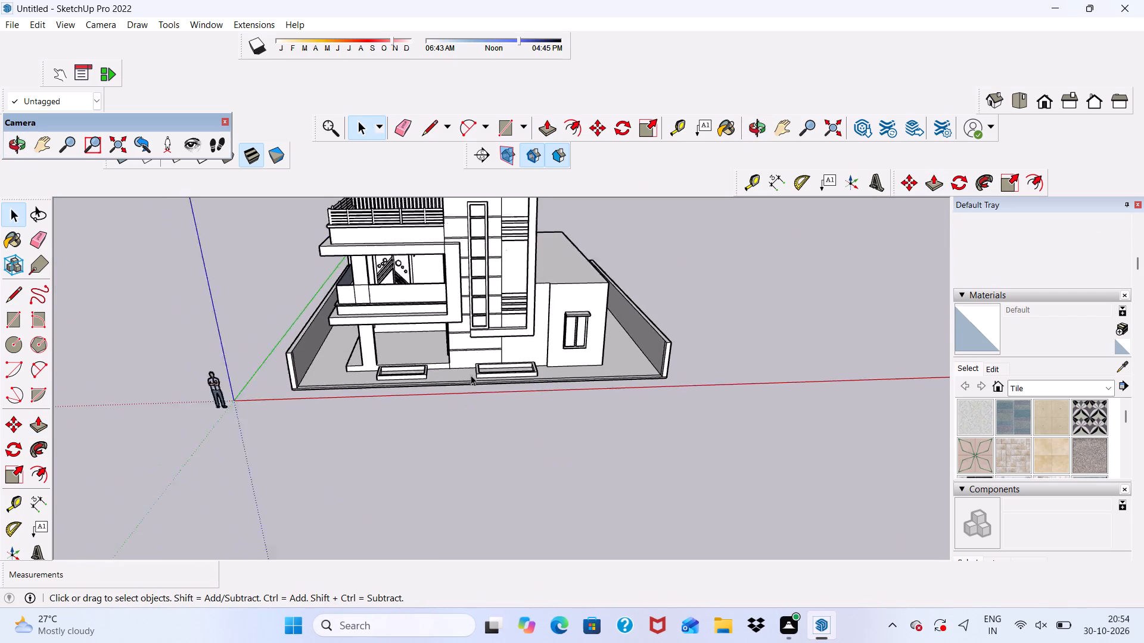
scroll(471, 375, "down", 4)
scroll(467, 340, "up", 2)
scroll(461, 303, "down", 1)
middle_click_drag(461, 303, 481, 213)
scroll(542, 261, "up", 4)
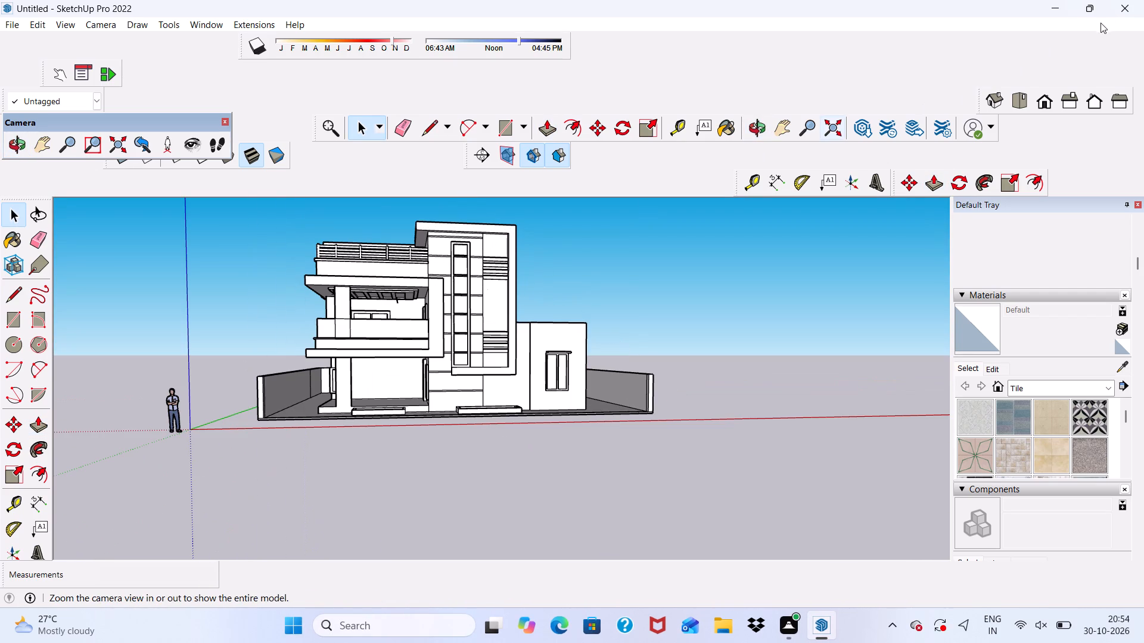
left_click(1052, 95)
scroll(472, 471, "up", 5)
scroll(474, 469, "down", 1)
middle_click_drag(476, 469, 523, 464)
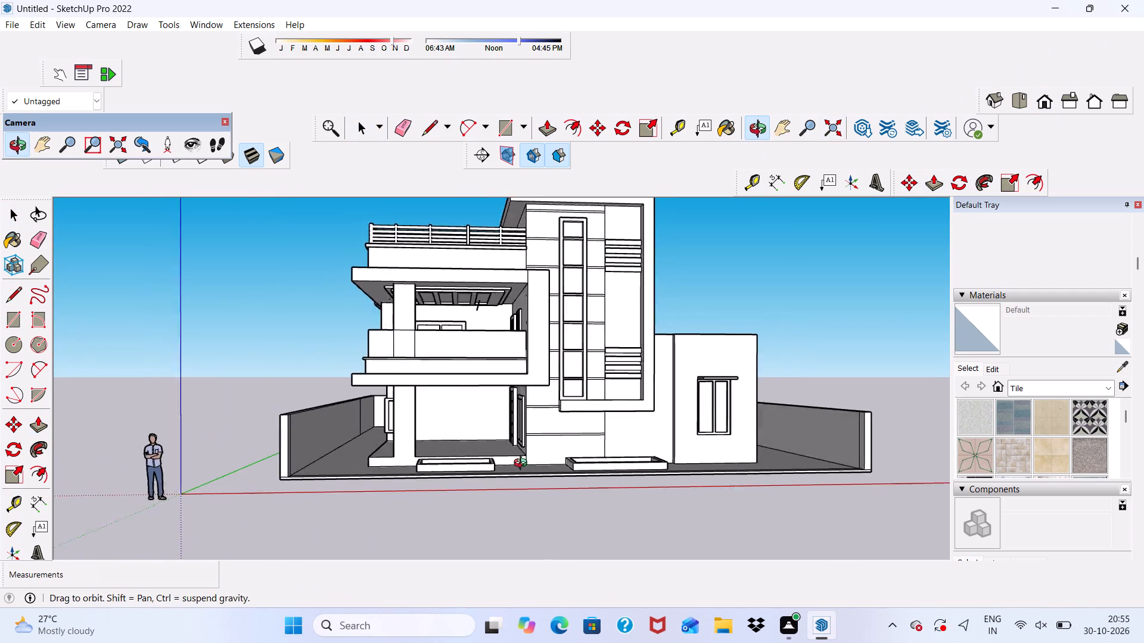
middle_click_drag(523, 464, 600, 455)
scroll(478, 425, "down", 1)
scroll(478, 425, "up", 5)
scroll(495, 409, "down", 7)
middle_click_drag(564, 429, 588, 466)
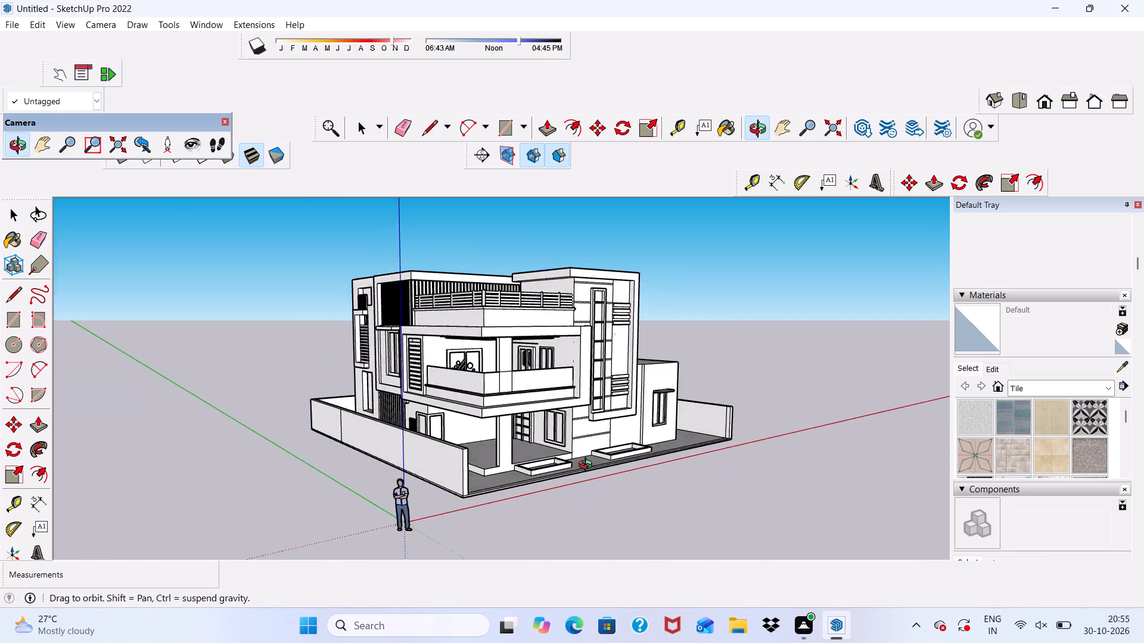
middle_click_drag(588, 466, 602, 472)
scroll(520, 472, "up", 5)
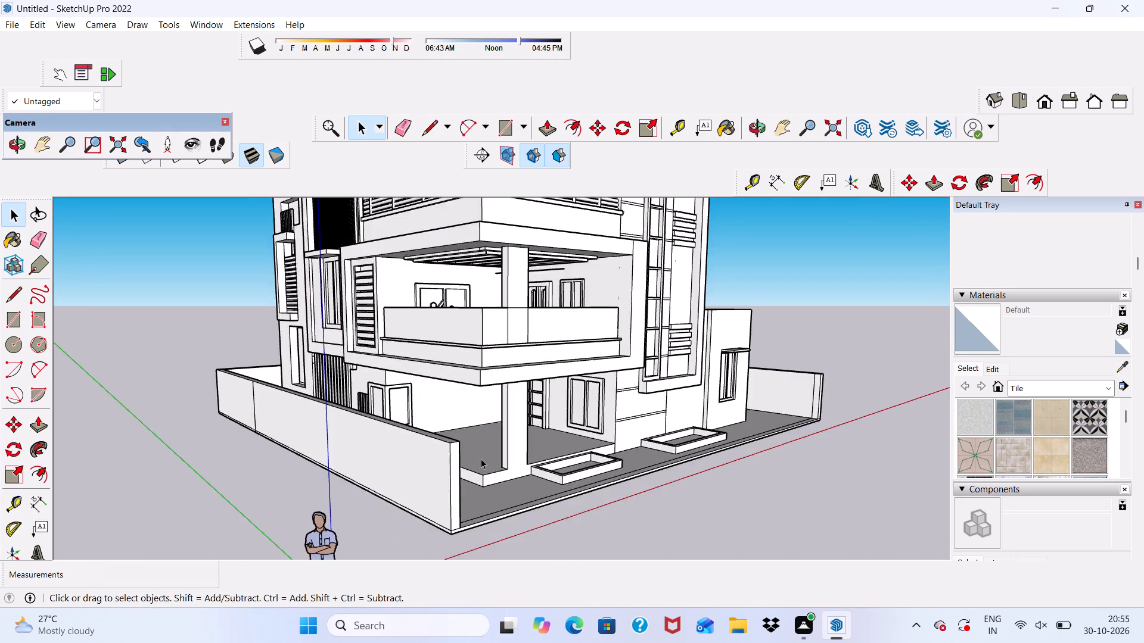
scroll(481, 458, "up", 5)
scroll(440, 448, "down", 8)
middle_click_drag(536, 445, 579, 497)
scroll(533, 429, "up", 1)
scroll(483, 369, "down", 4)
middle_click_drag(503, 441, 506, 427)
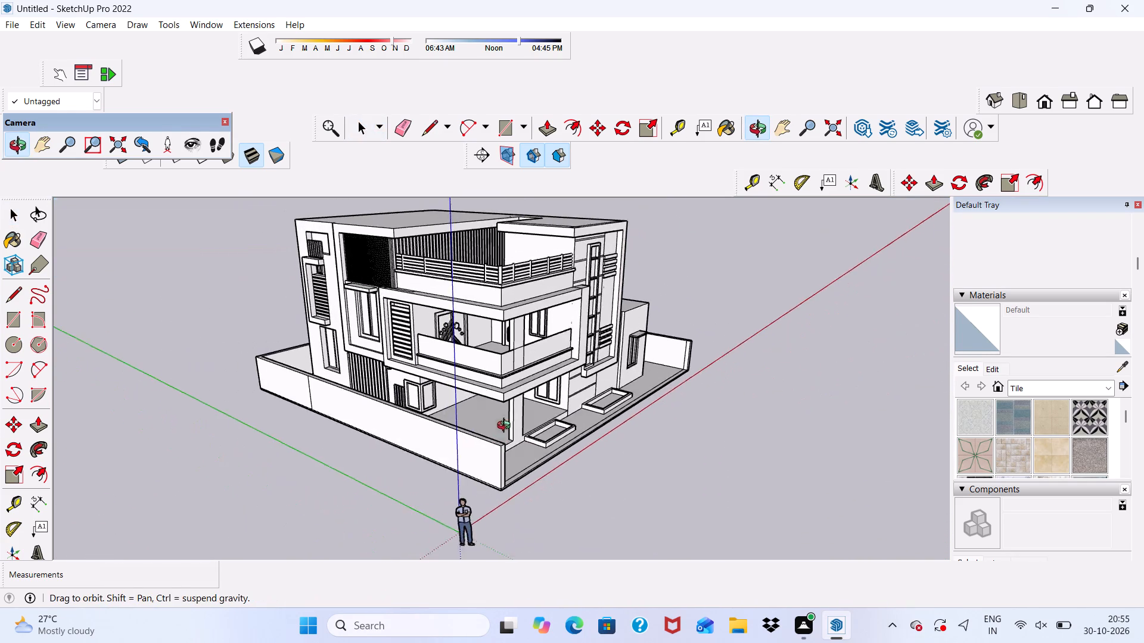
middle_click_drag(506, 427, 591, 408)
Erase the leftover seam lines between slab and wall on the outer faces of the balcony-side wall and the rear wall.
left_click(401, 127)
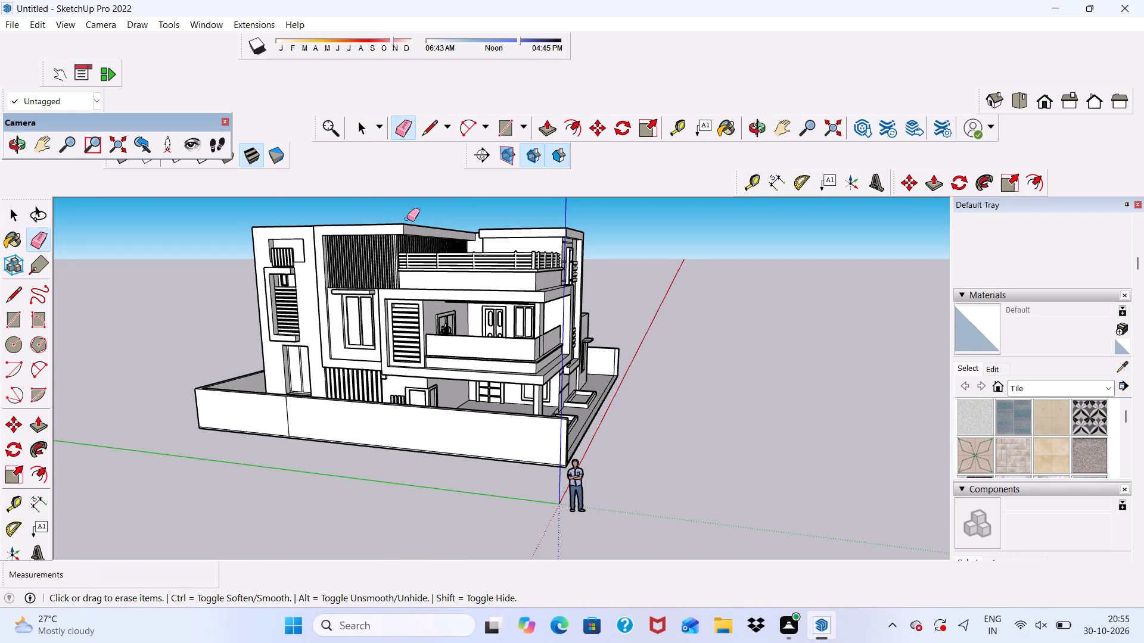
scroll(317, 453, "up", 4)
left_click_drag(281, 400, 268, 405)
scroll(283, 433, "up", 10)
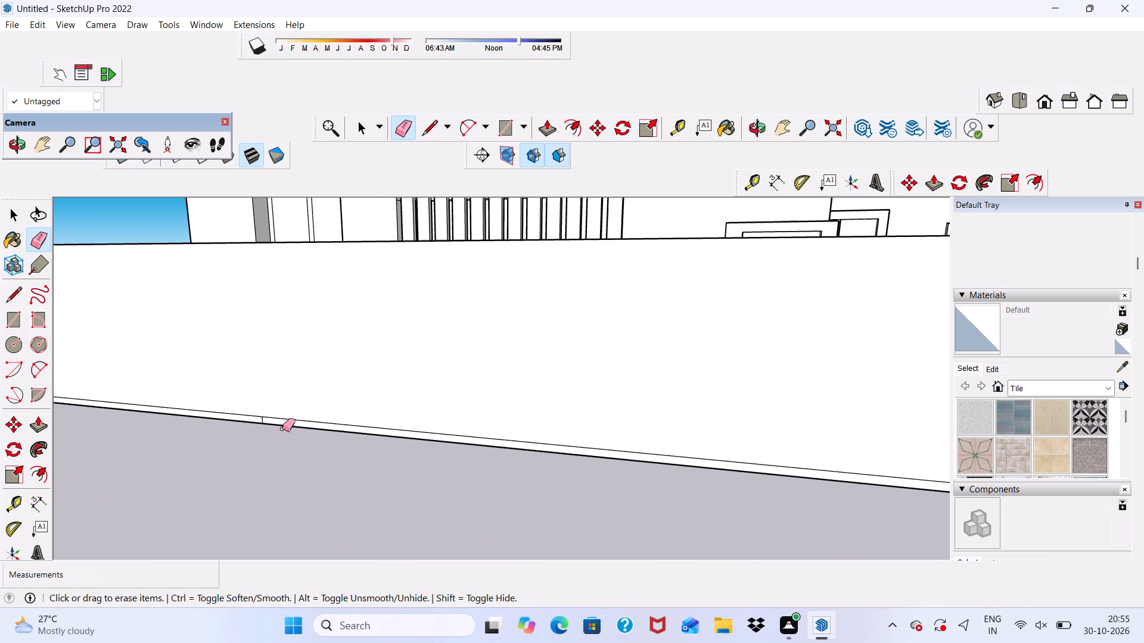
left_click(282, 420)
left_click(262, 419)
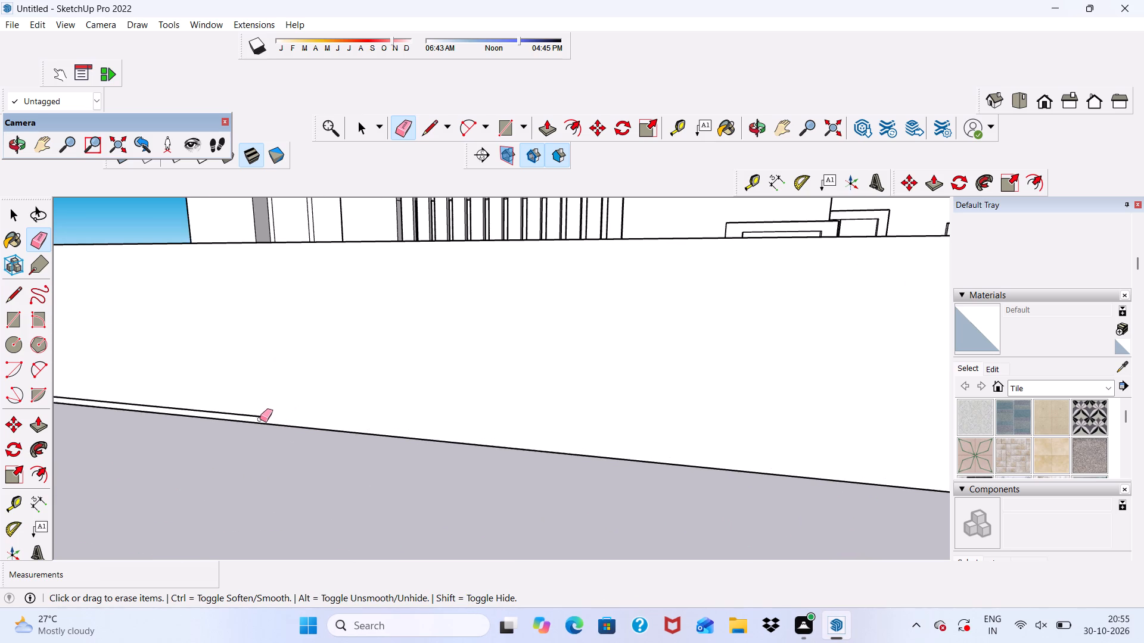
left_click_drag(260, 419, 259, 414)
scroll(301, 411, "down", 4)
scroll(384, 414, "down", 5)
middle_click_drag(290, 476, 483, 482)
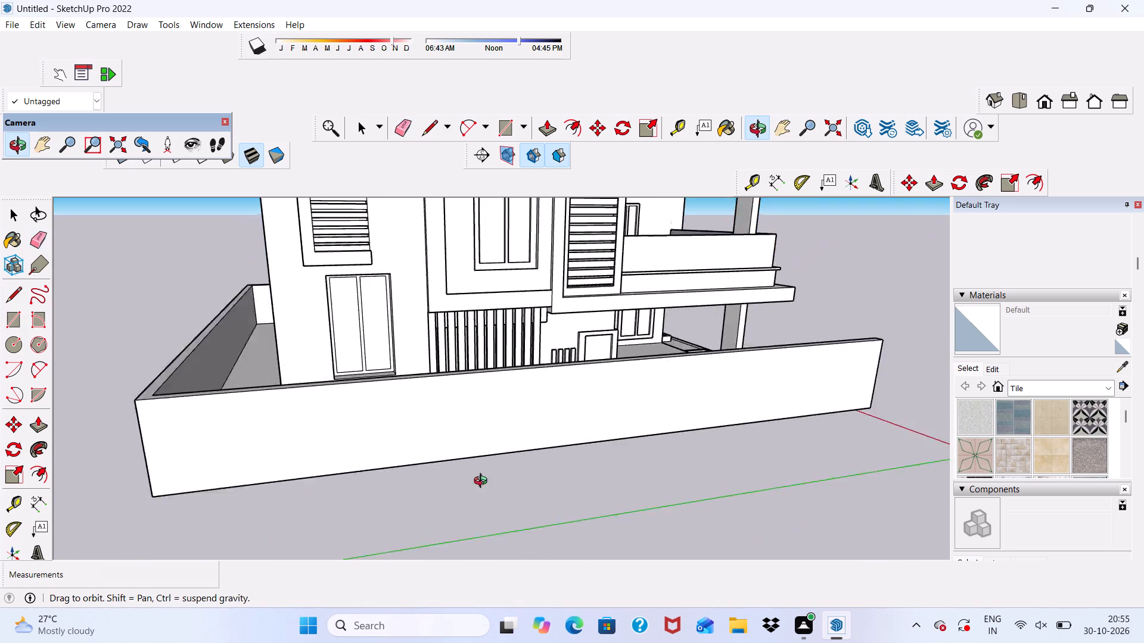
middle_click_drag(483, 482, 589, 448)
scroll(383, 502, "up", 10)
left_click(441, 433)
scroll(444, 432, "down", 12)
middle_click_drag(415, 459, 572, 448)
scroll(564, 432, "down", 10)
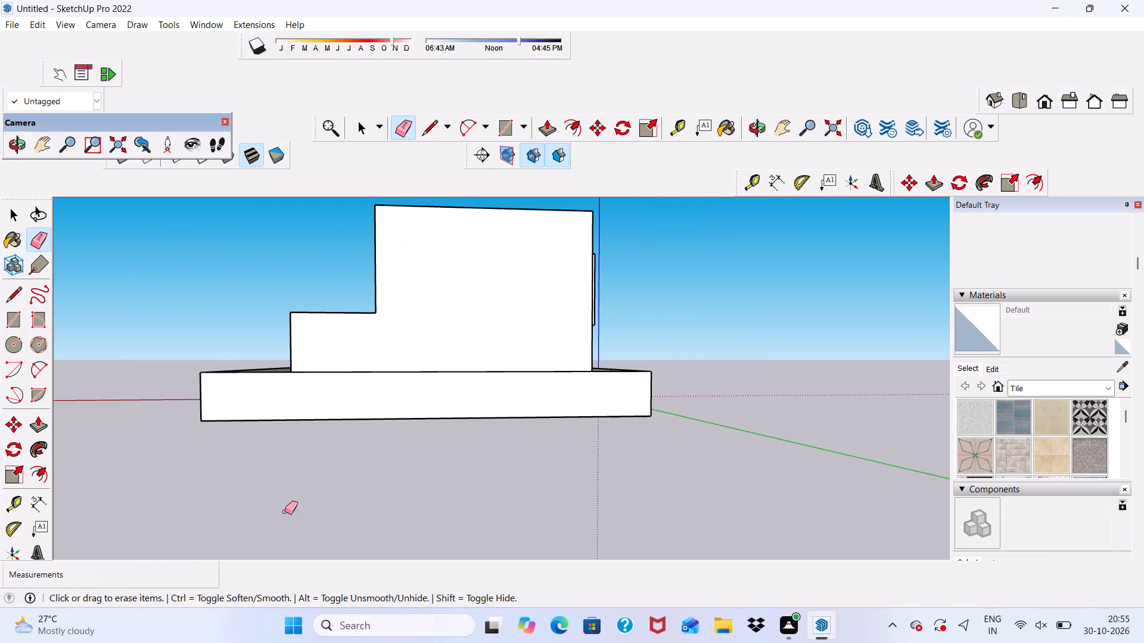
Erase the leftover seam lines along the base of the opposite side wall, beside the single-storey block.
middle_click_drag(486, 405, 894, 389)
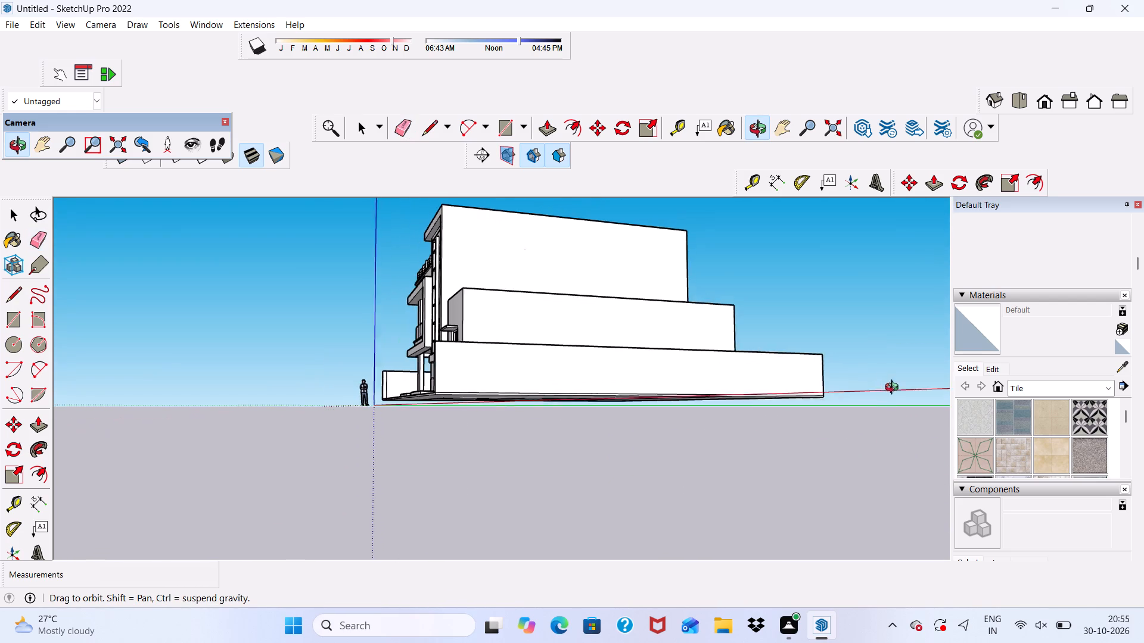
middle_click_drag(894, 389, 894, 389)
scroll(389, 407, "up", 16)
scroll(475, 379, "down", 6)
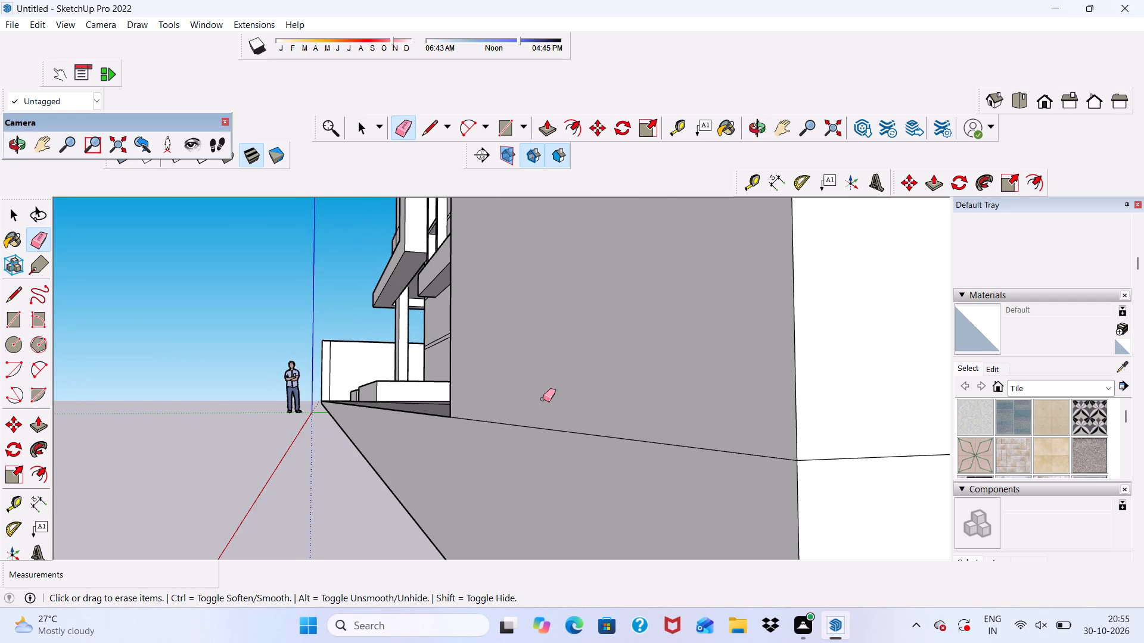
left_click_drag(404, 426, 414, 438)
left_click_drag(549, 388, 549, 421)
scroll(602, 415, "down", 2)
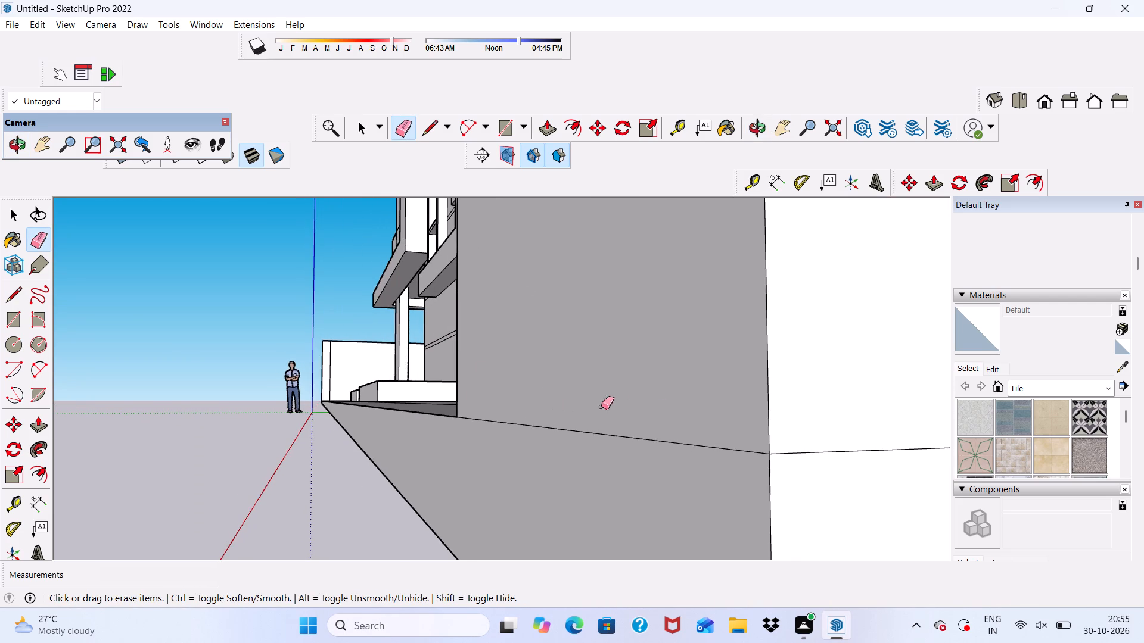
left_click_drag(605, 411, 641, 480)
left_click_drag(775, 435, 779, 454)
Examine the boundary wall from the side, underneath and front, ending close to the front corner near the porch.
scroll(605, 427, "down", 15)
middle_click_drag(507, 482, 520, 522)
scroll(514, 489, "up", 1)
scroll(388, 437, "down", 11)
scroll(581, 458, "up", 1)
middle_click_drag(581, 458, 431, 494)
scroll(384, 450, "up", 1)
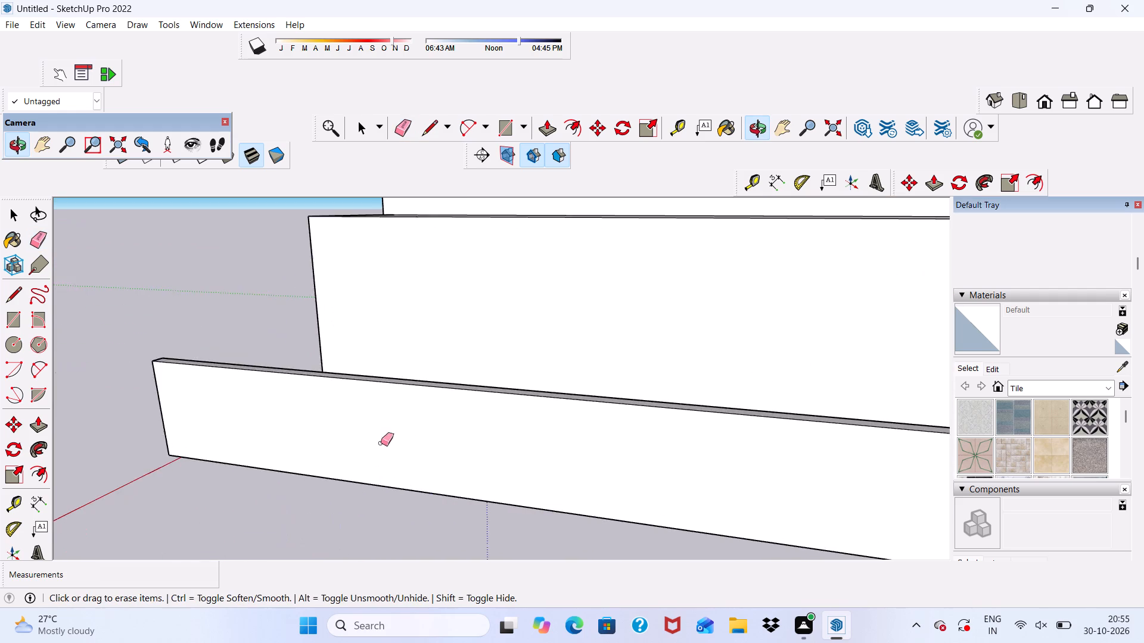
scroll(272, 437, "down", 8)
middle_click_drag(546, 473, 634, 394)
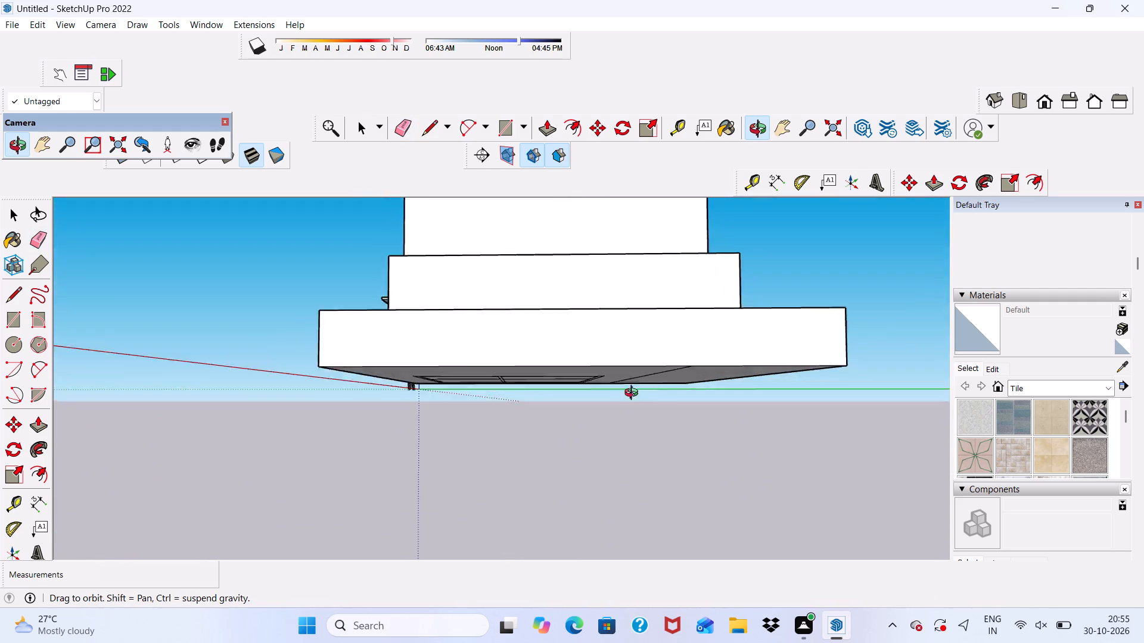
middle_click_drag(634, 394, 832, 467)
middle_click_drag(527, 446, 677, 443)
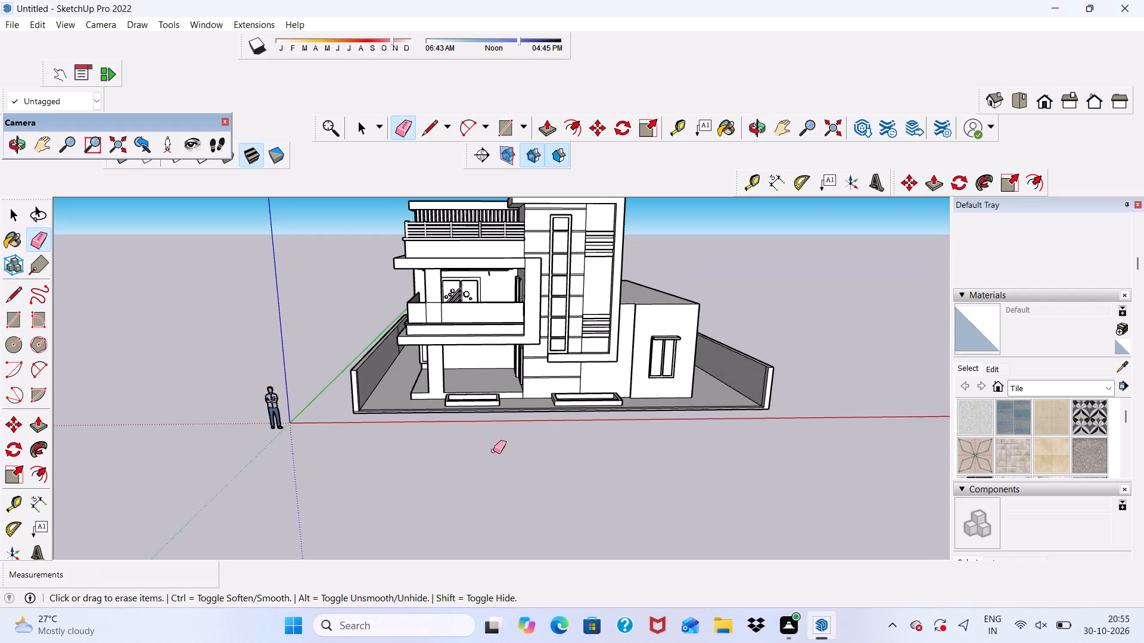
key("space")
scroll(412, 344, "up", 5)
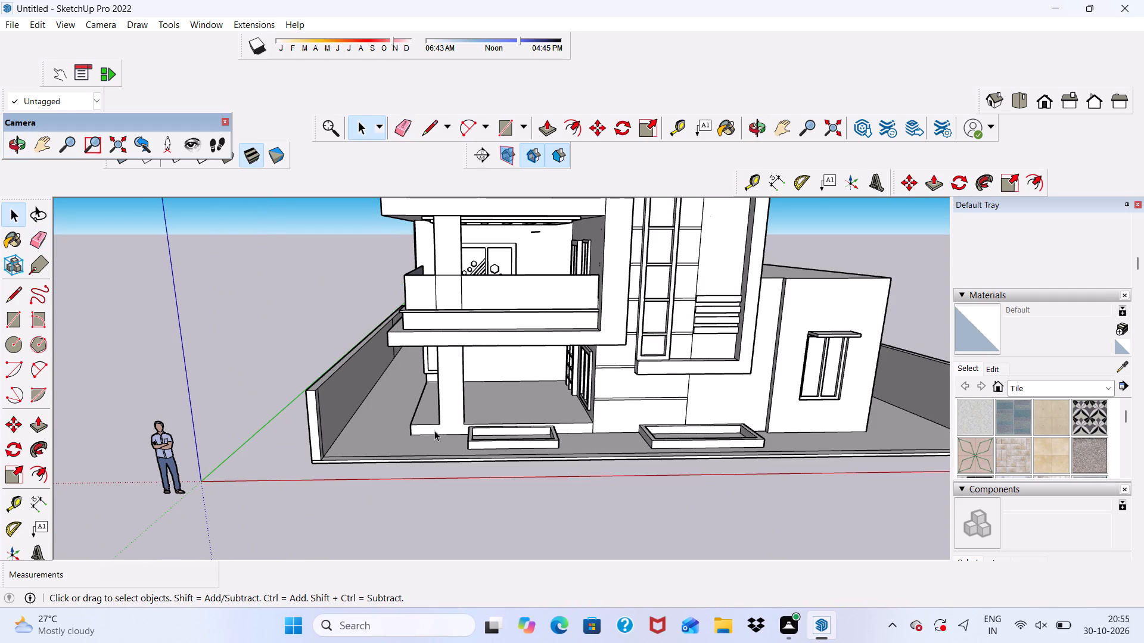
scroll(413, 414, "up", 4)
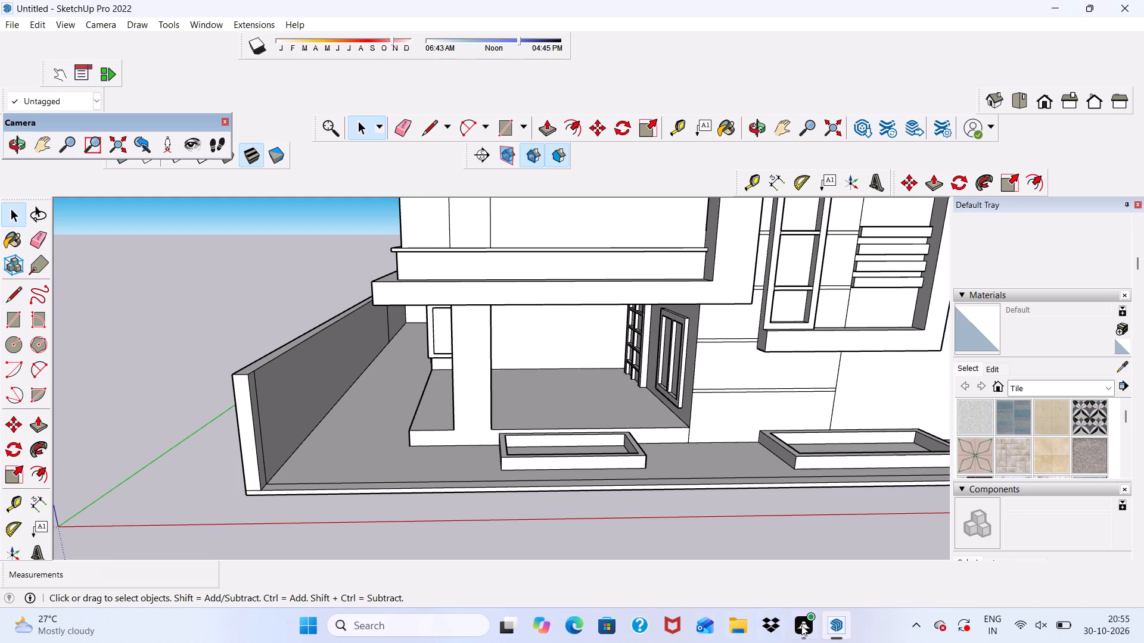
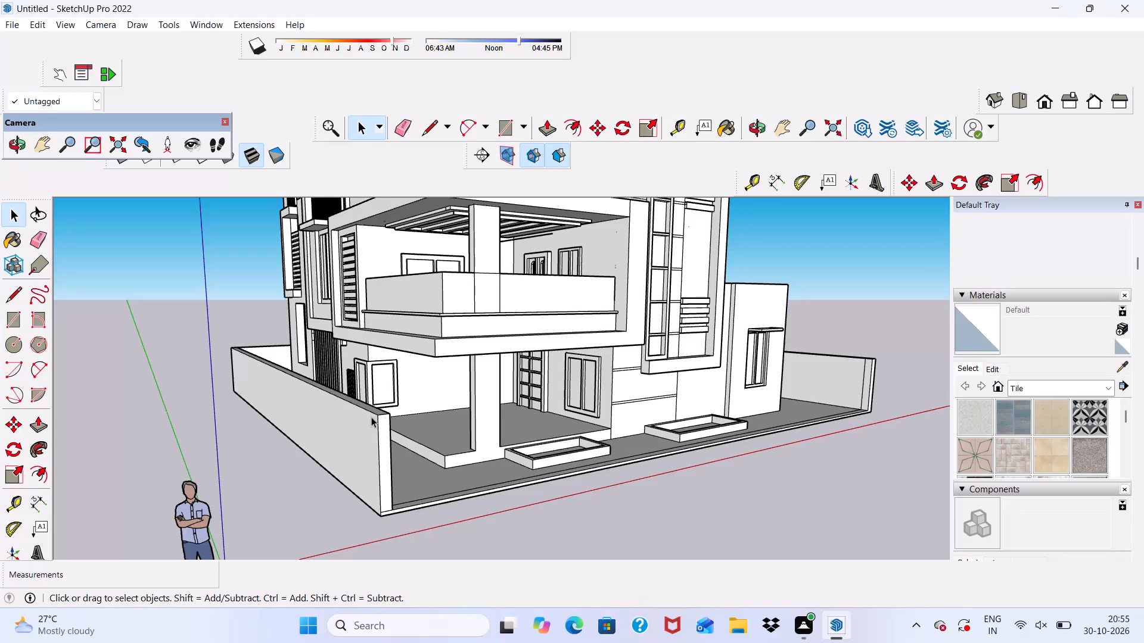
Switch the materials library from Tile to the In Model collection.
scroll(388, 431, "up", 5)
scroll(386, 394, "down", 1)
middle_click_drag(518, 444, 524, 452)
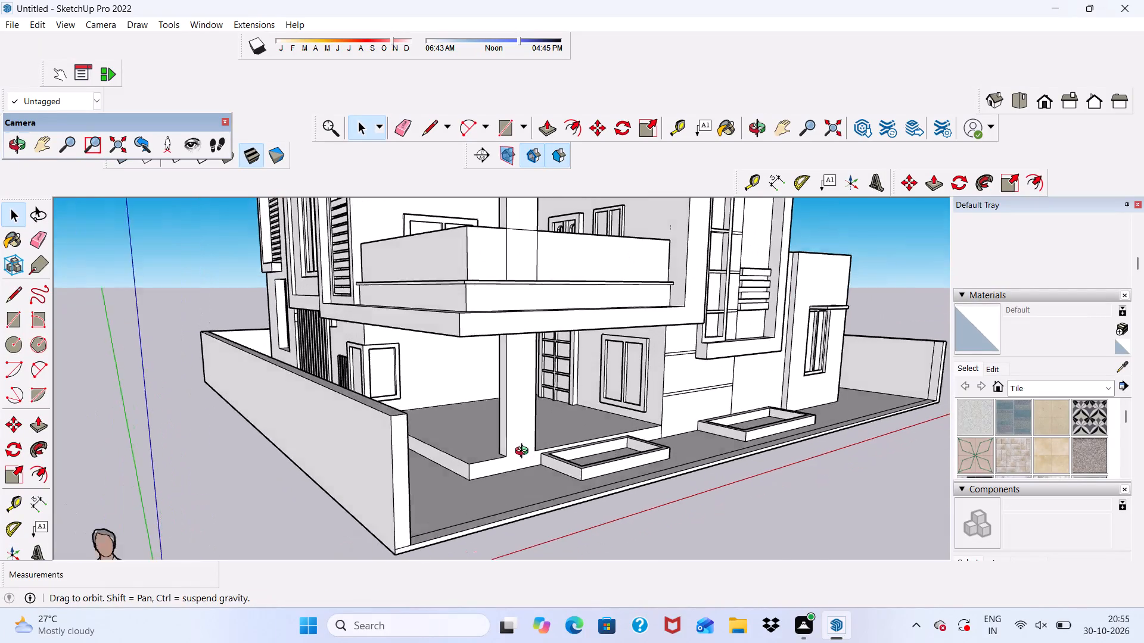
middle_click_drag(524, 452, 522, 455)
left_click(960, 367)
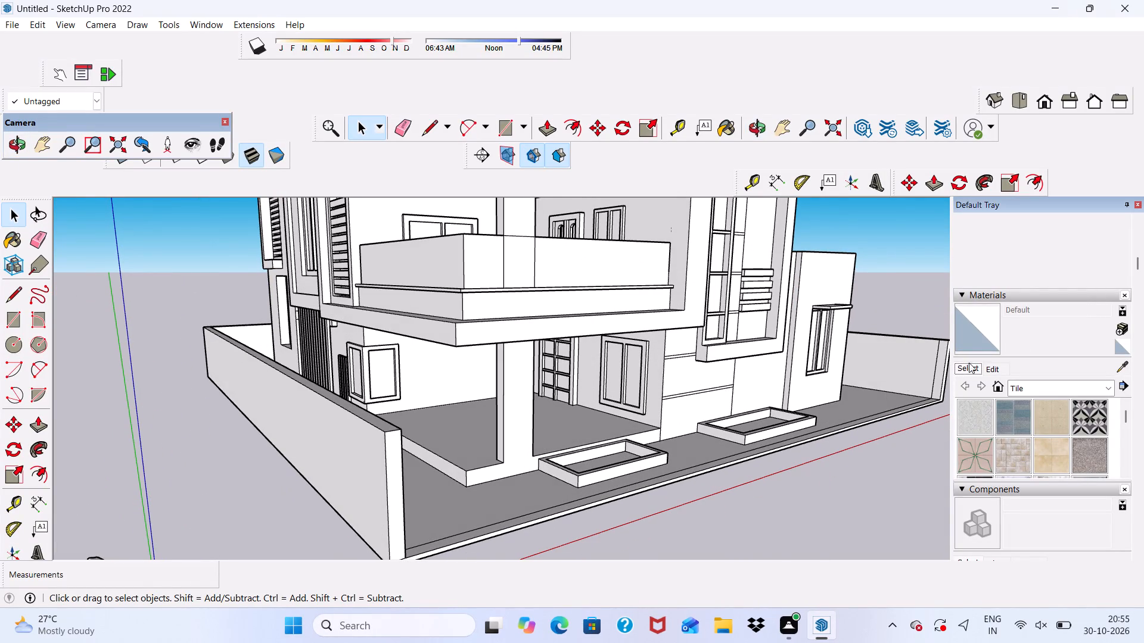
double_click(971, 367)
scroll(691, 383, "up", 2)
scroll(673, 361, "down", 1)
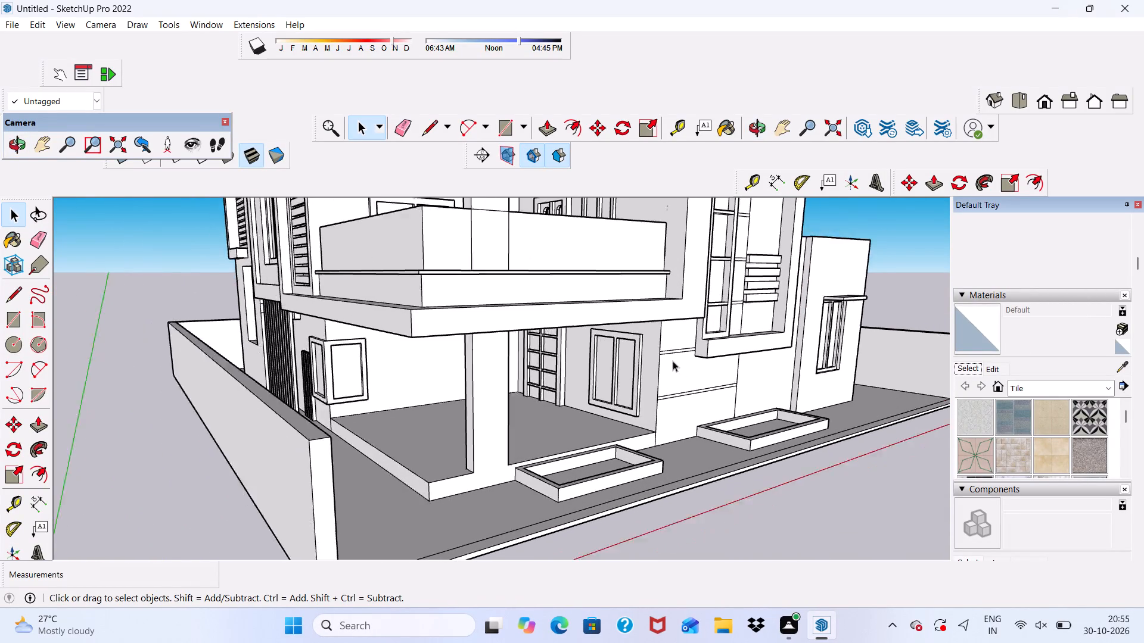
scroll(673, 361, "down", 2)
left_click(1111, 387)
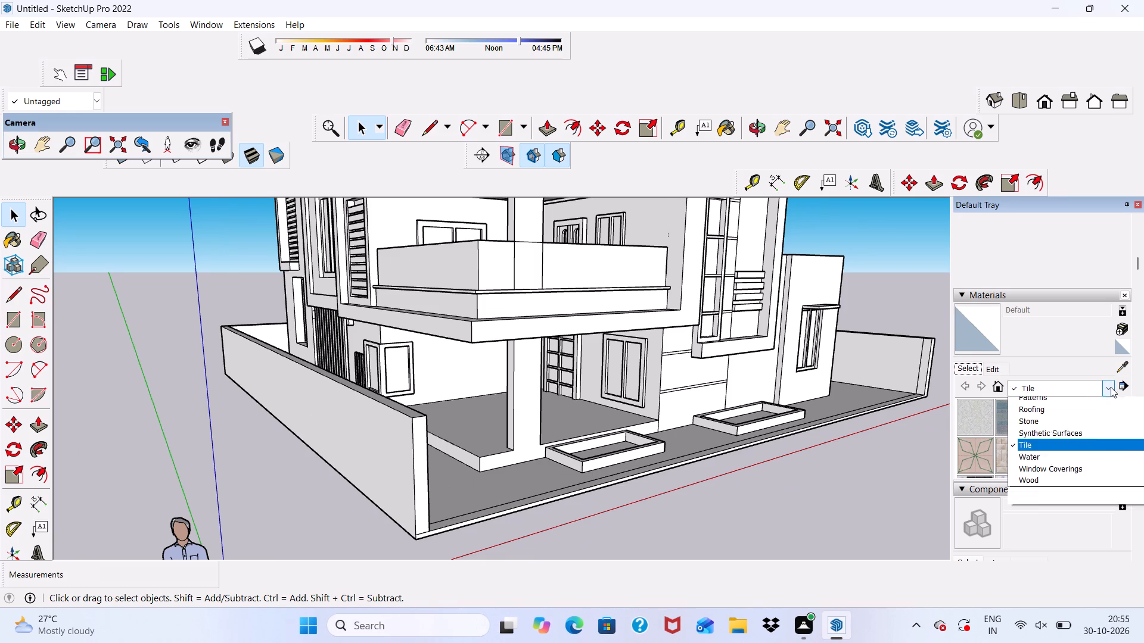
scroll(1063, 411, "up", 5)
left_click(1059, 404)
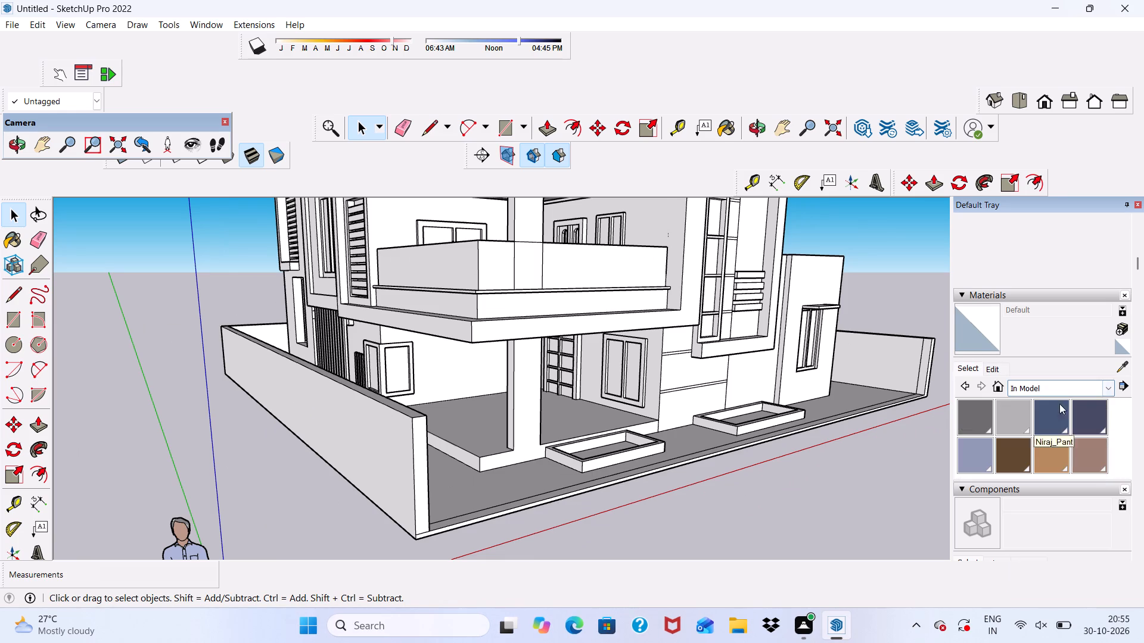
scroll(1046, 413, "up", 2)
scroll(1046, 413, "down", 3)
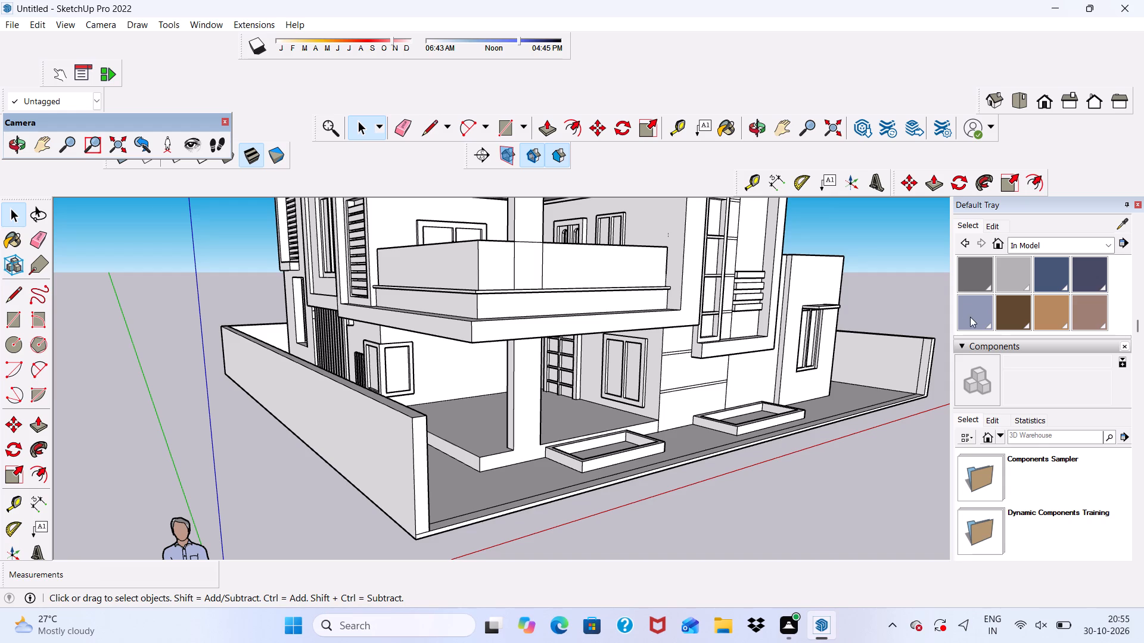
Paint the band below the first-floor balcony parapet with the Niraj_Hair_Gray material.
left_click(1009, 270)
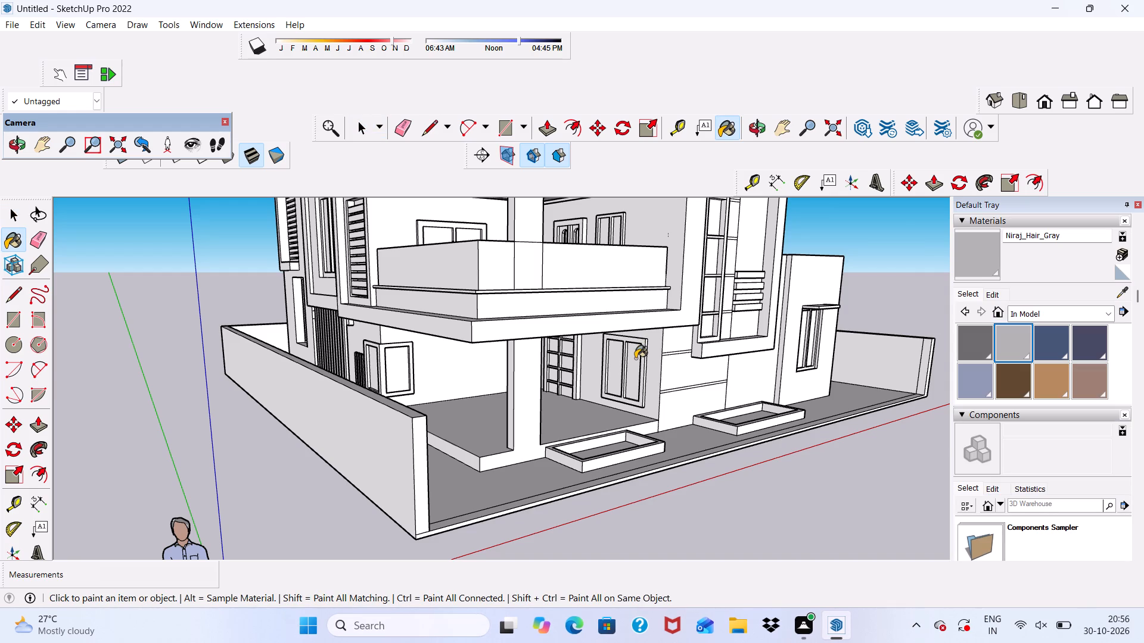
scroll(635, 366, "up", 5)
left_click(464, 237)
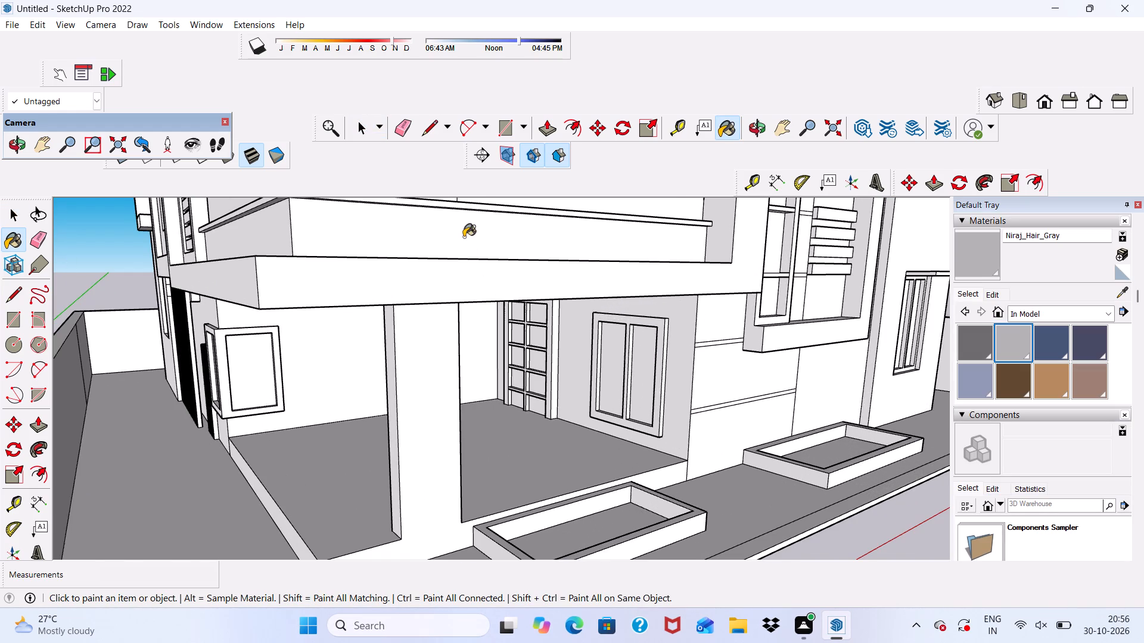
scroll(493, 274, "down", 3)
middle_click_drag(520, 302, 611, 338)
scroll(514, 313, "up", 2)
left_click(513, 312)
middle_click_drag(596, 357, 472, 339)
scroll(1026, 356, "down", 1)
Paint the front and side faces of the band below the first-floor balcony parapet with Niraj_Shirt.
left_click(974, 302)
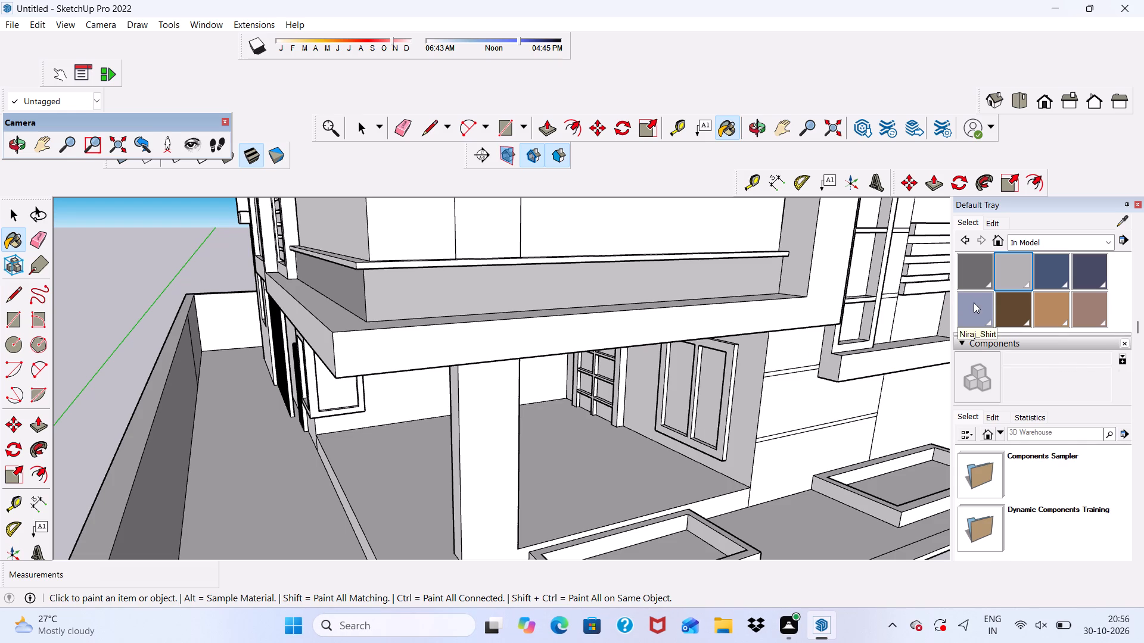
scroll(493, 311, "up", 5)
left_click(455, 305)
scroll(455, 315, "down", 1)
middle_click_drag(568, 336, 698, 366)
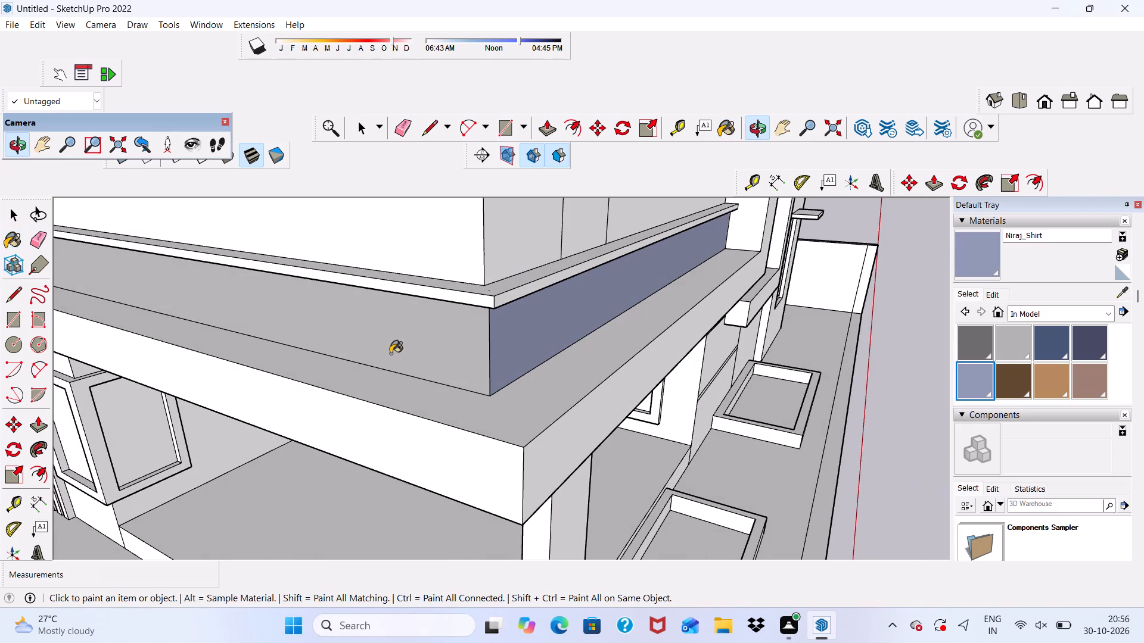
left_click(390, 344)
scroll(470, 339, "down", 3)
middle_click_drag(477, 346, 508, 299)
scroll(549, 303, "up", 1)
scroll(544, 301, "down", 8)
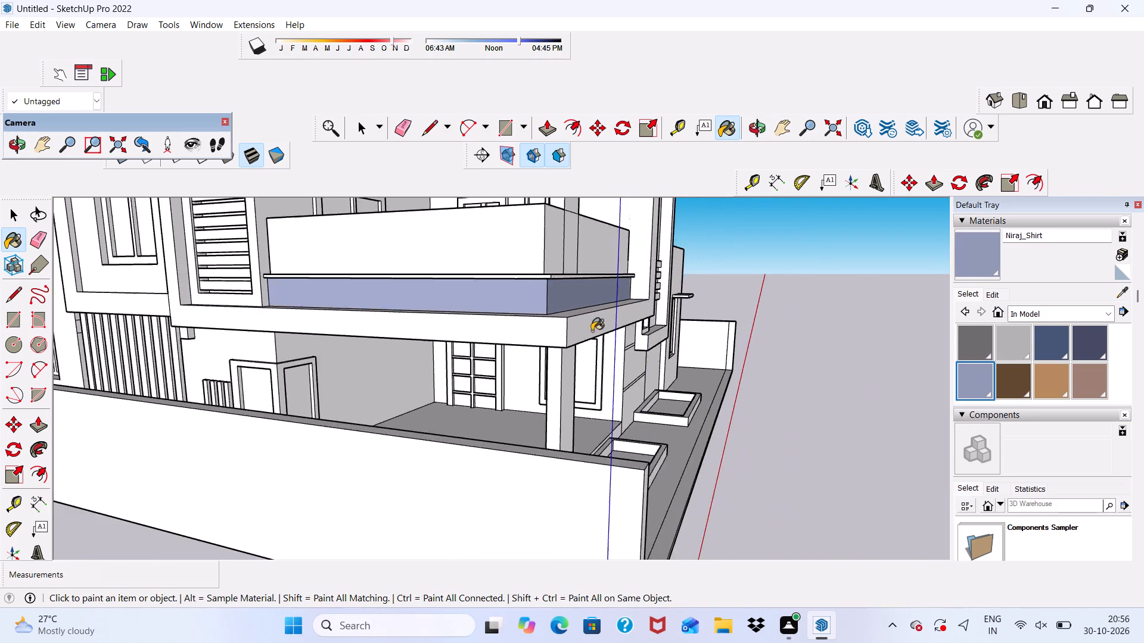
middle_click_drag(595, 341, 593, 469)
scroll(529, 415, "down", 6)
middle_click_drag(506, 410, 388, 305)
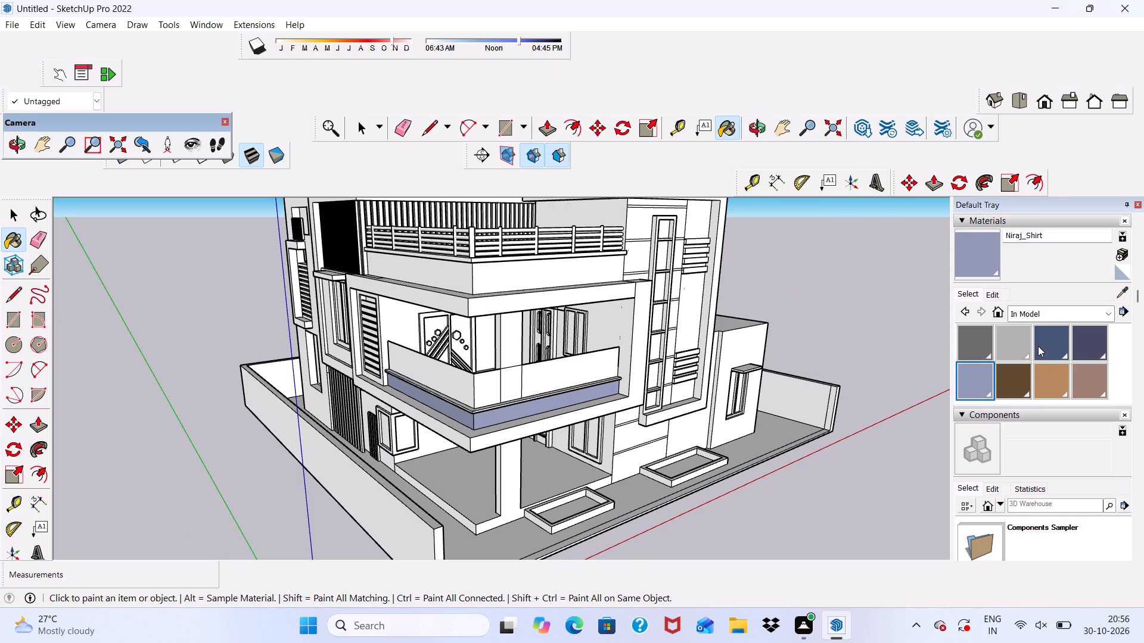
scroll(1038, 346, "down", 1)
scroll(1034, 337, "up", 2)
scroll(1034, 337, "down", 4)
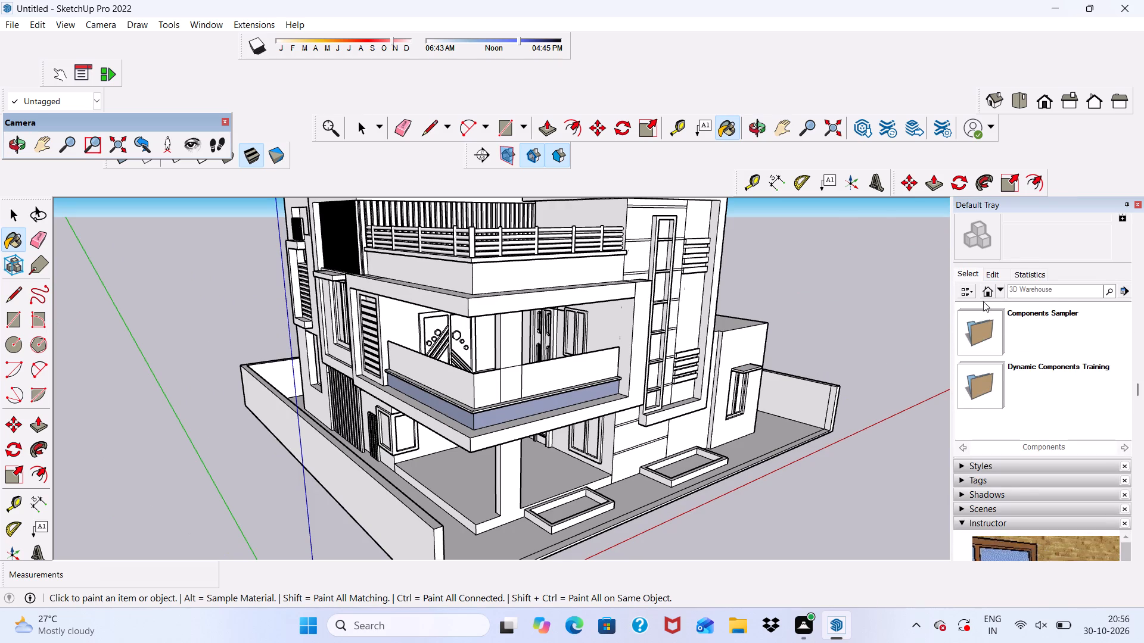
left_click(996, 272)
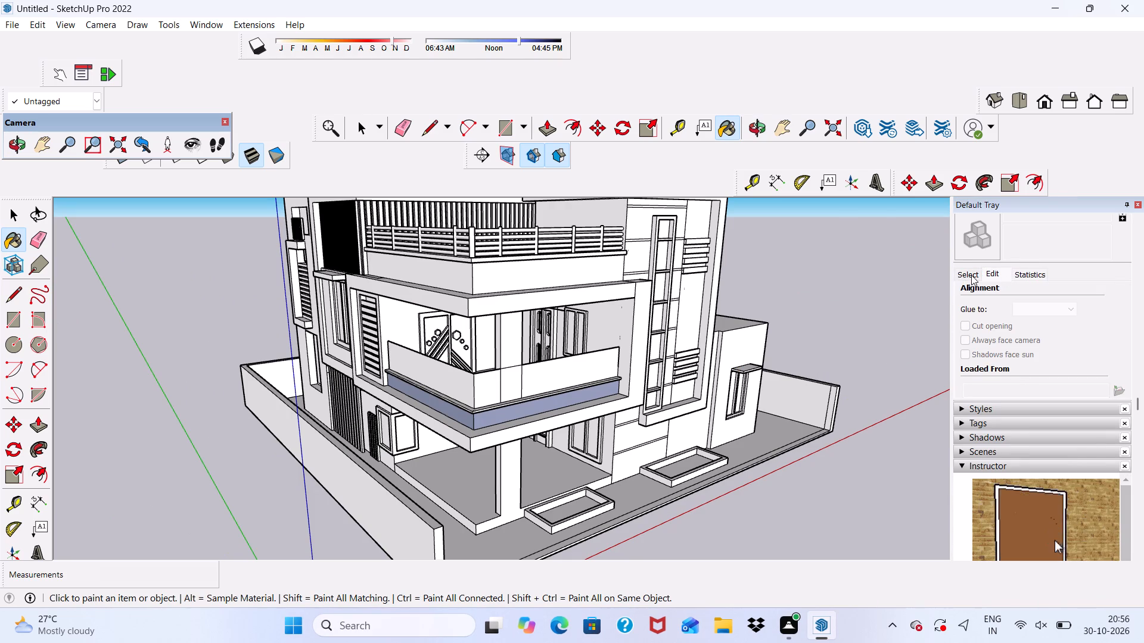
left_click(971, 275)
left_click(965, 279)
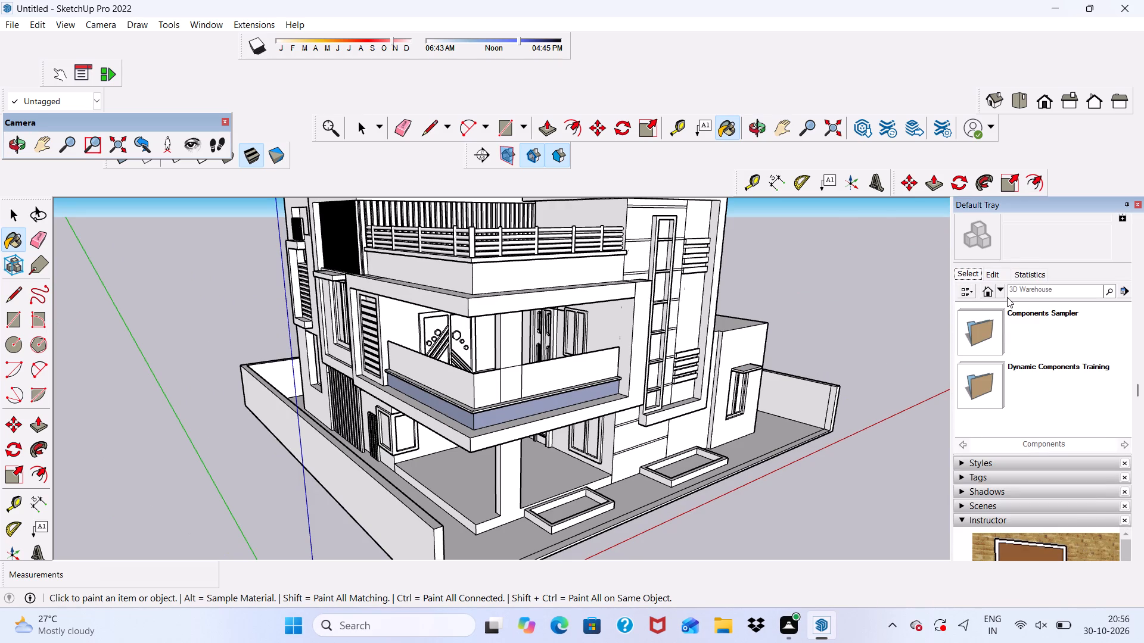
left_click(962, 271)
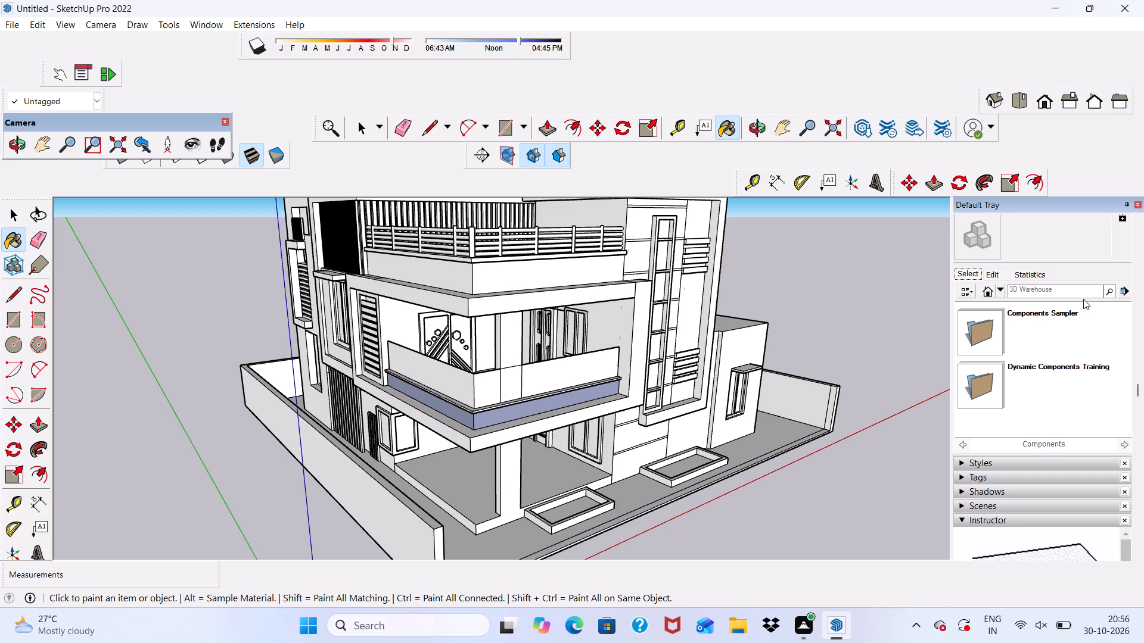
Adjust the brightness of the Niraj_Shirt material to a slightly lighter lavender blue.
scroll(1015, 336, "up", 4)
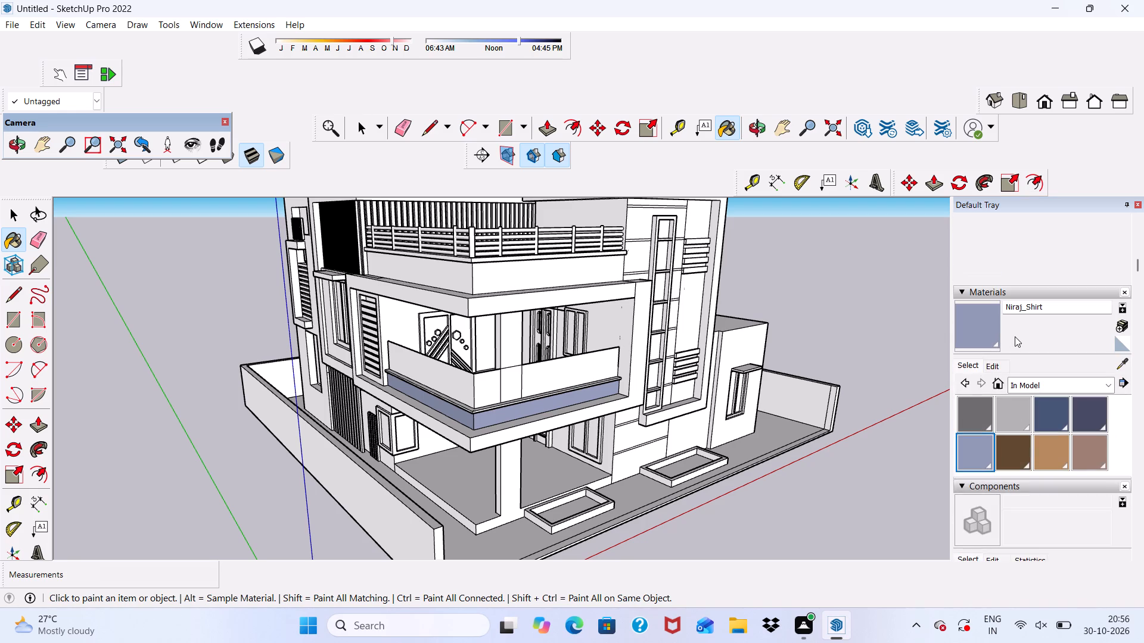
left_click(988, 361)
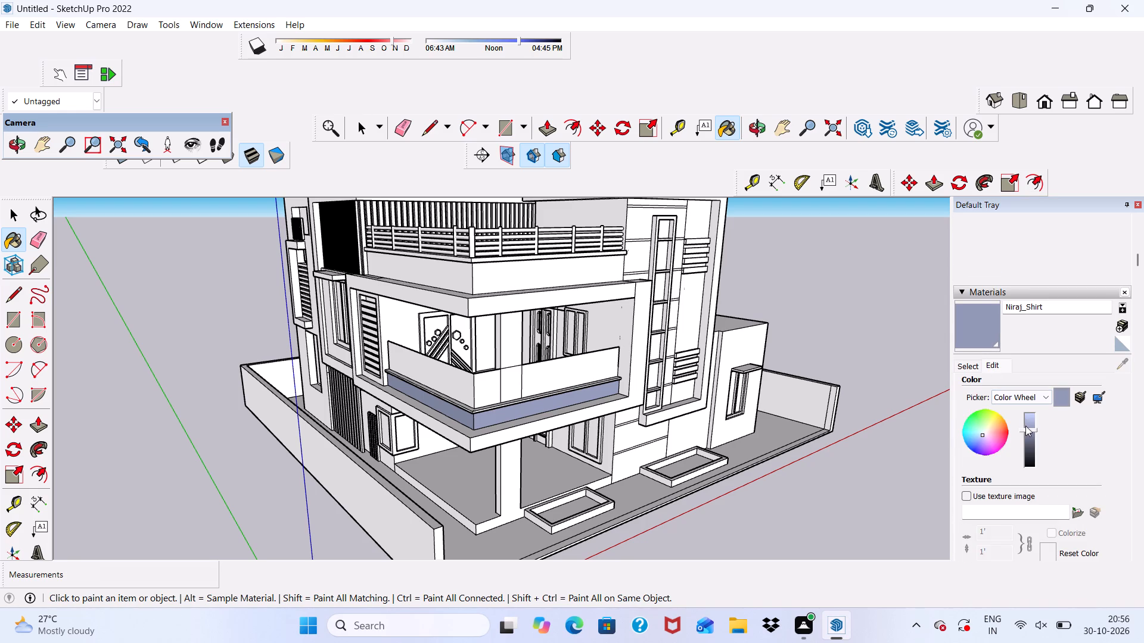
left_click_drag(1026, 426, 1030, 428)
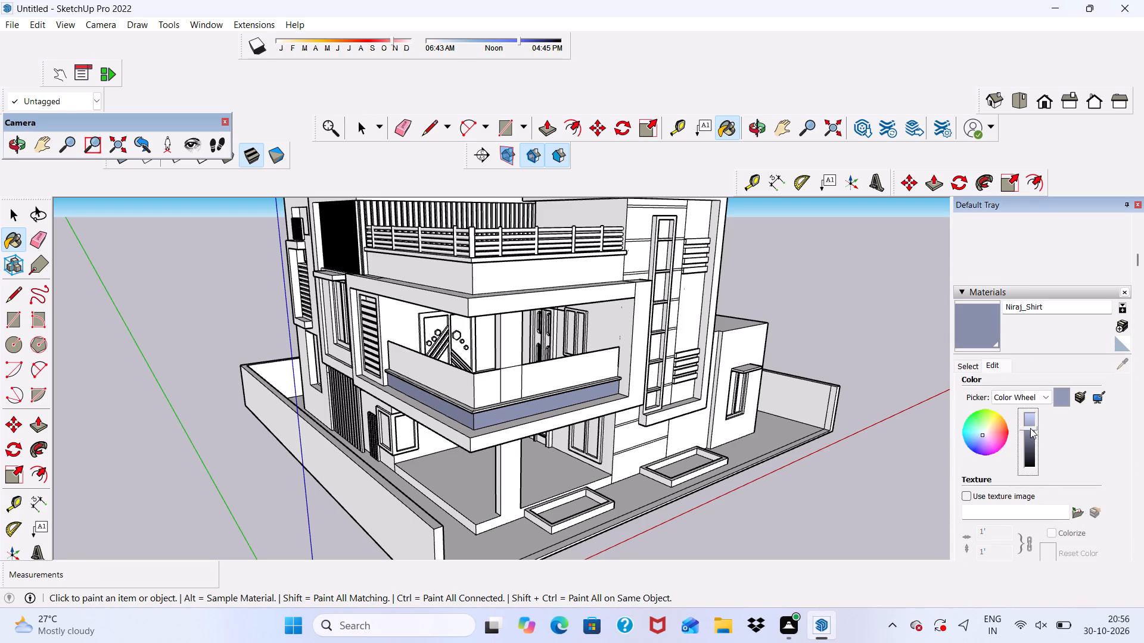
left_click_drag(1030, 428, 1027, 418)
scroll(462, 369, "up", 10)
middle_click_drag(501, 441, 554, 383)
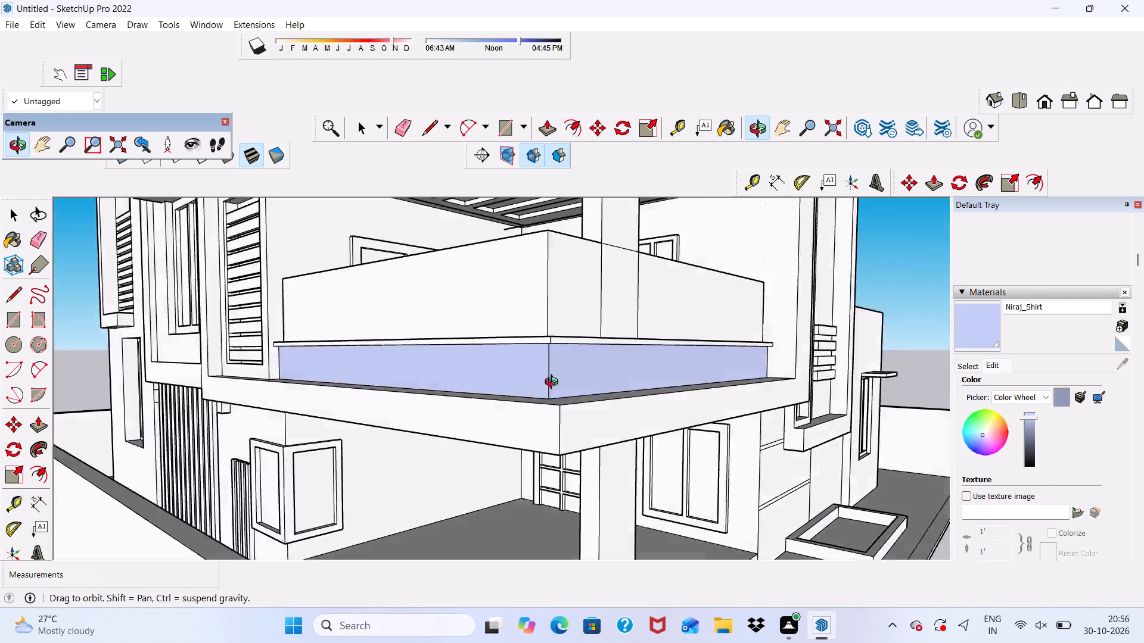
middle_click_drag(554, 383, 595, 404)
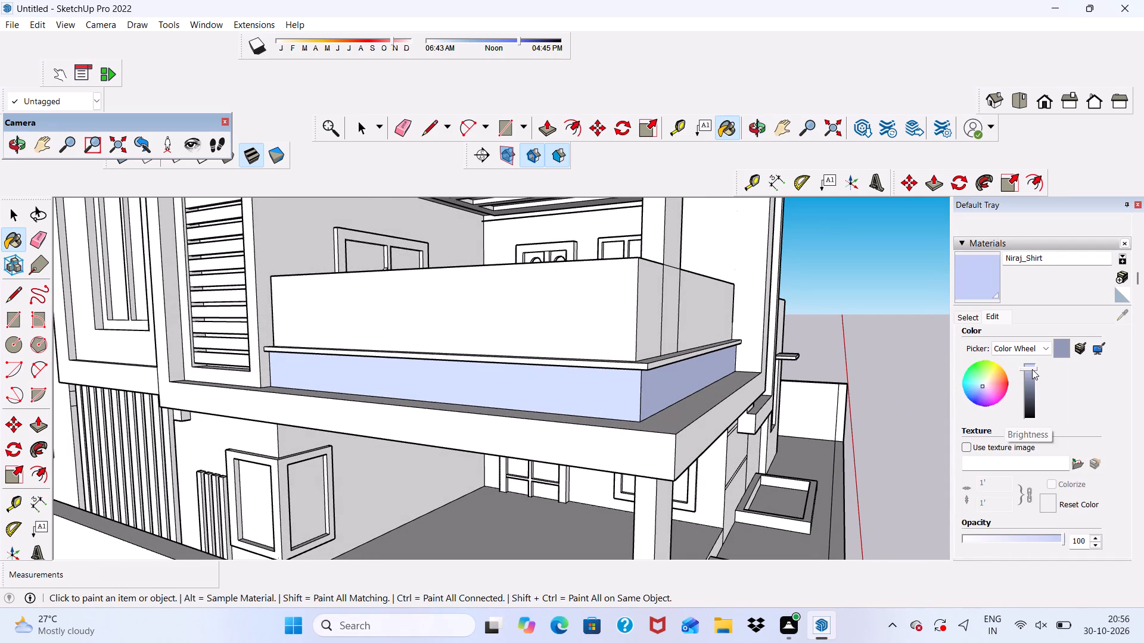
left_click_drag(1032, 369, 1032, 379)
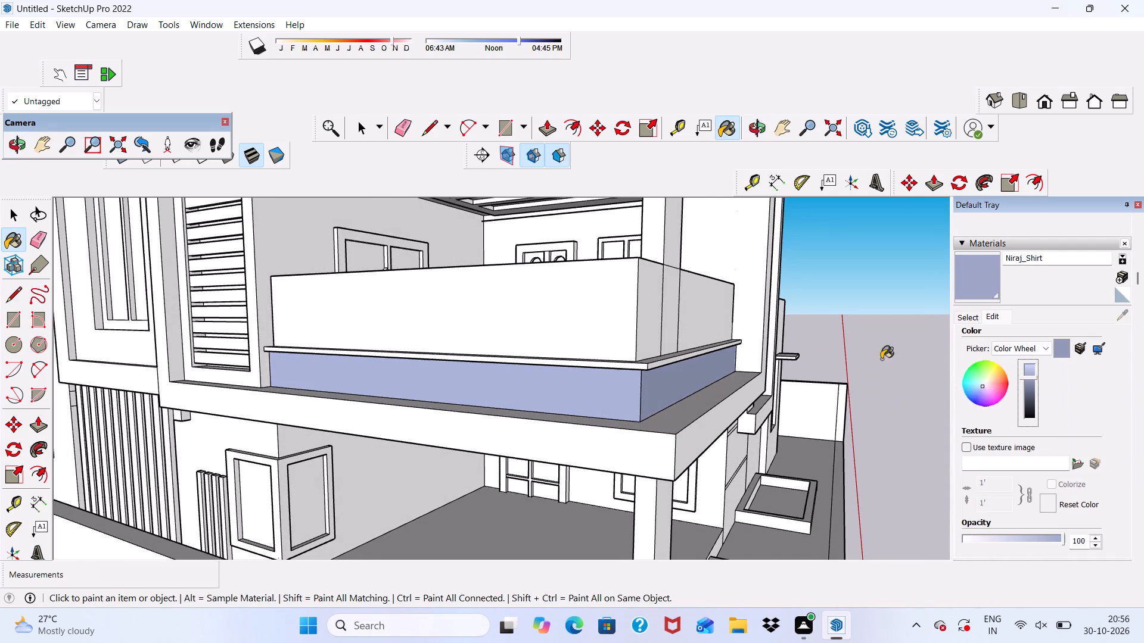
Paint both outer faces of the band below the upper terrace railing with Niraj_Shirt.
scroll(662, 363, "down", 2)
middle_click_drag(655, 373, 574, 402)
scroll(464, 338, "down", 9)
scroll(493, 214, "up", 6)
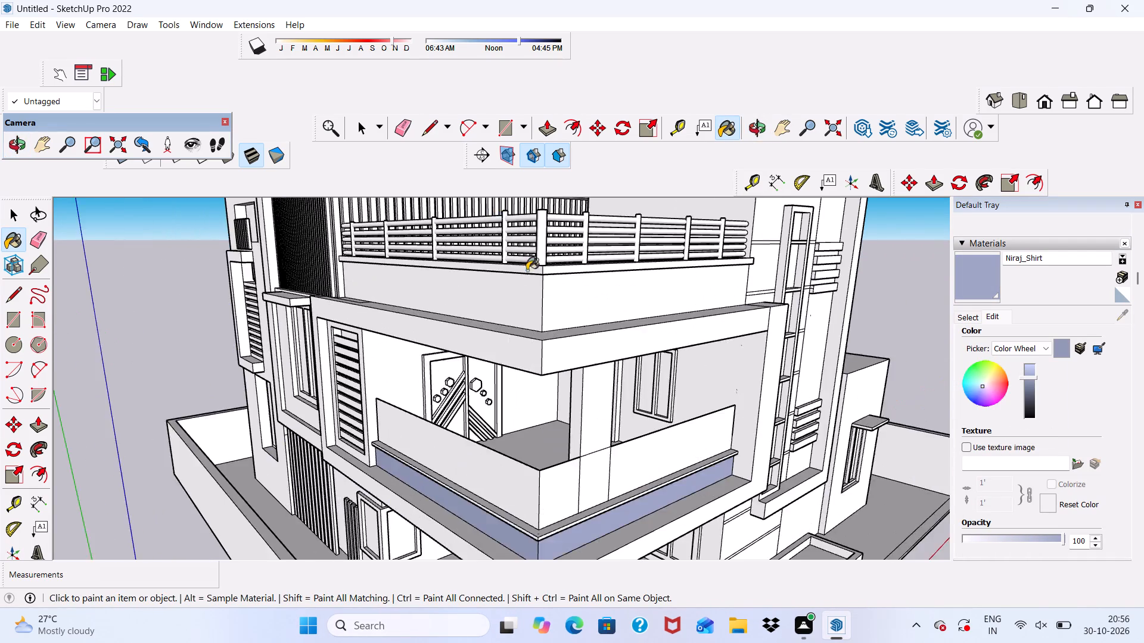
scroll(527, 270, "up", 3)
left_click(532, 285)
left_click(569, 313)
scroll(546, 265, "down", 4)
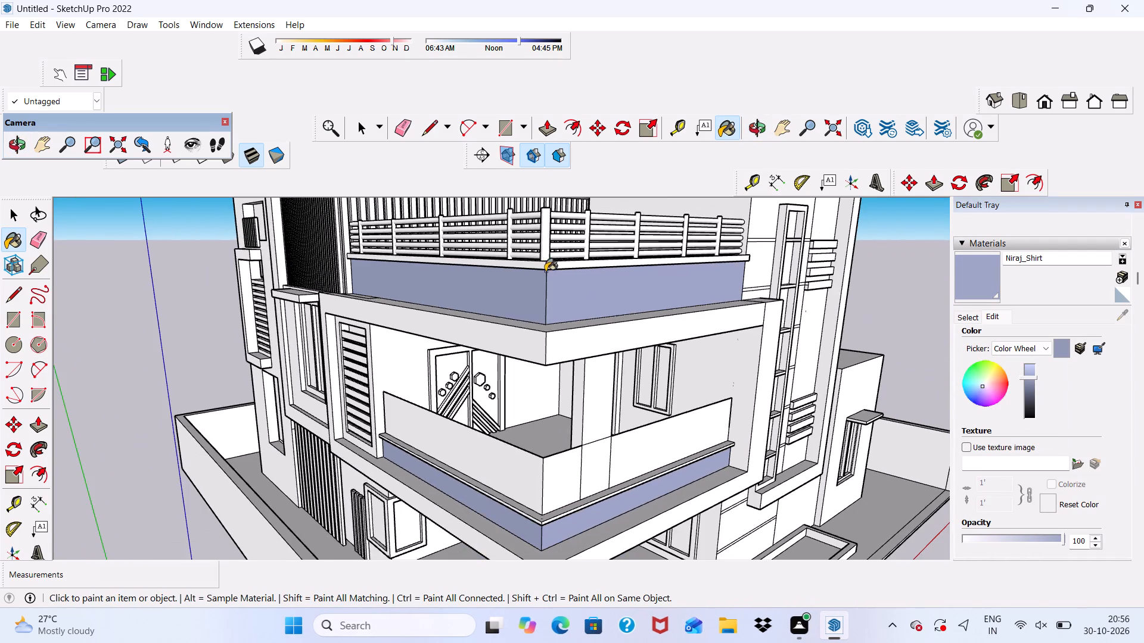
Examine the painted balcony and terrace bands from above, the front and the front corner.
middle_click_drag(545, 271, 566, 294)
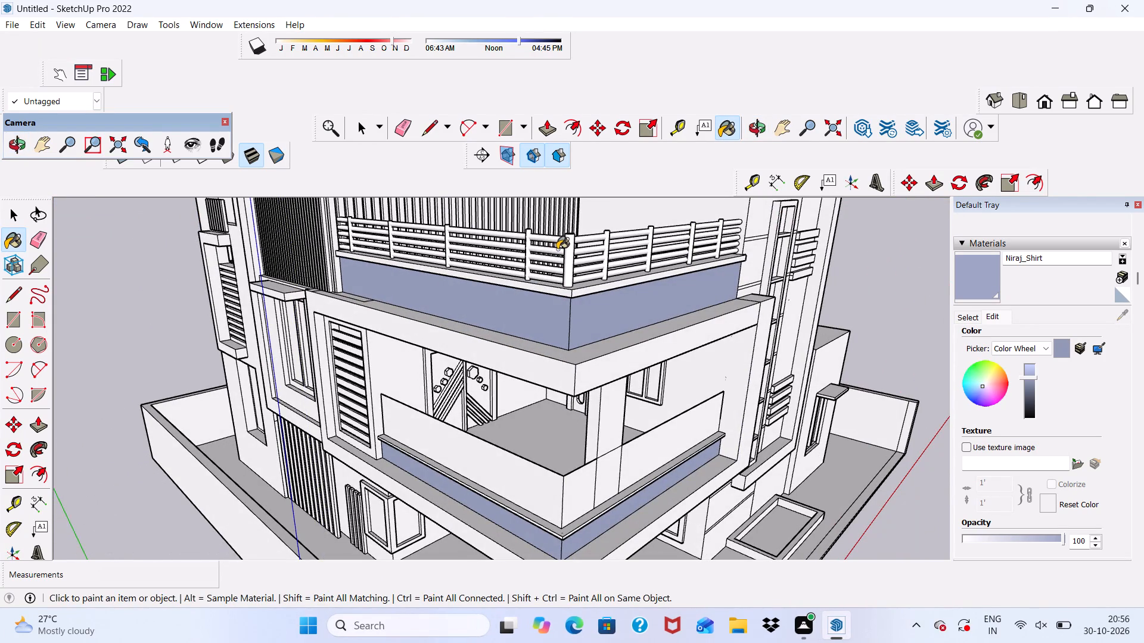
scroll(546, 279, "up", 1)
scroll(546, 279, "down", 9)
middle_click_drag(465, 353, 248, 333)
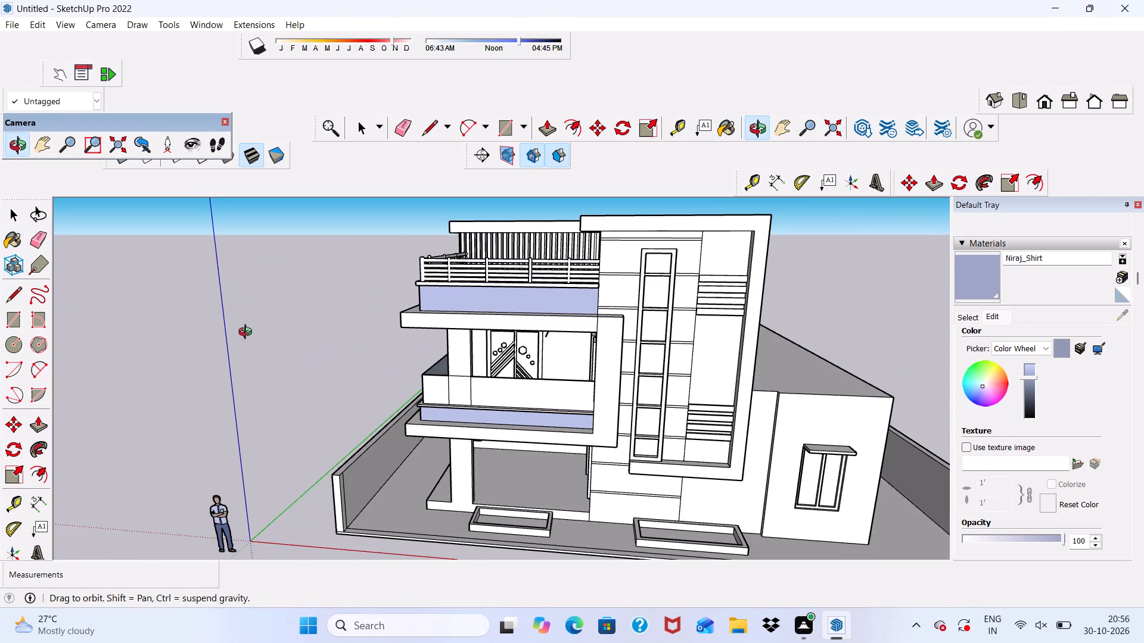
middle_click_drag(248, 333, 247, 333)
scroll(468, 411, "up", 1)
scroll(468, 408, "down", 3)
middle_click_drag(468, 409, 571, 369)
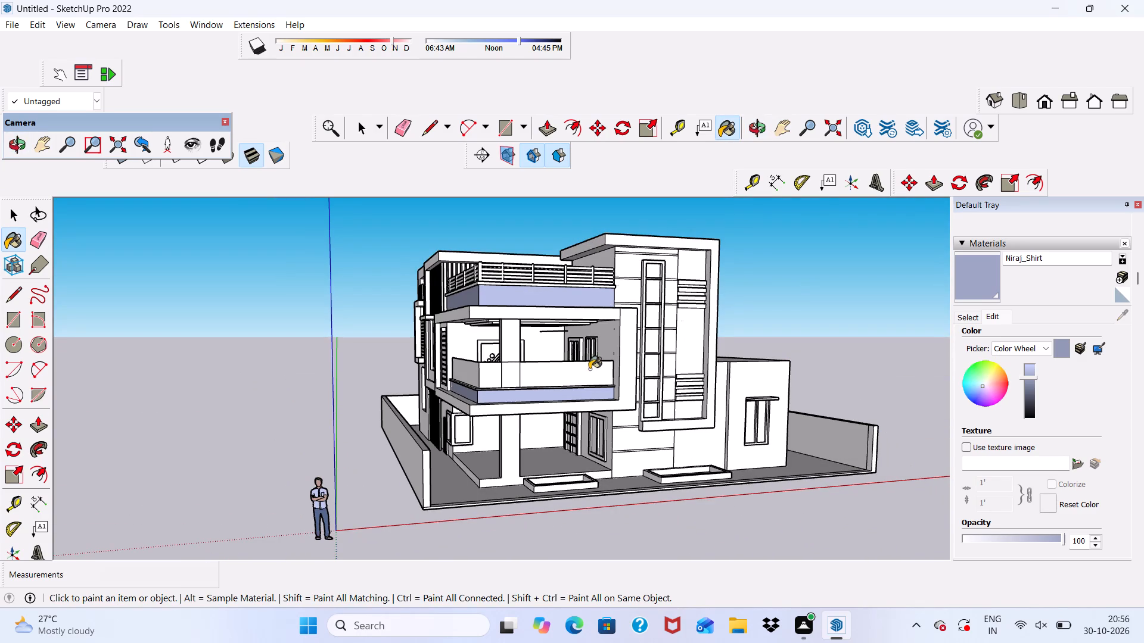
scroll(578, 332, "down", 2)
middle_click_drag(578, 338, 559, 314)
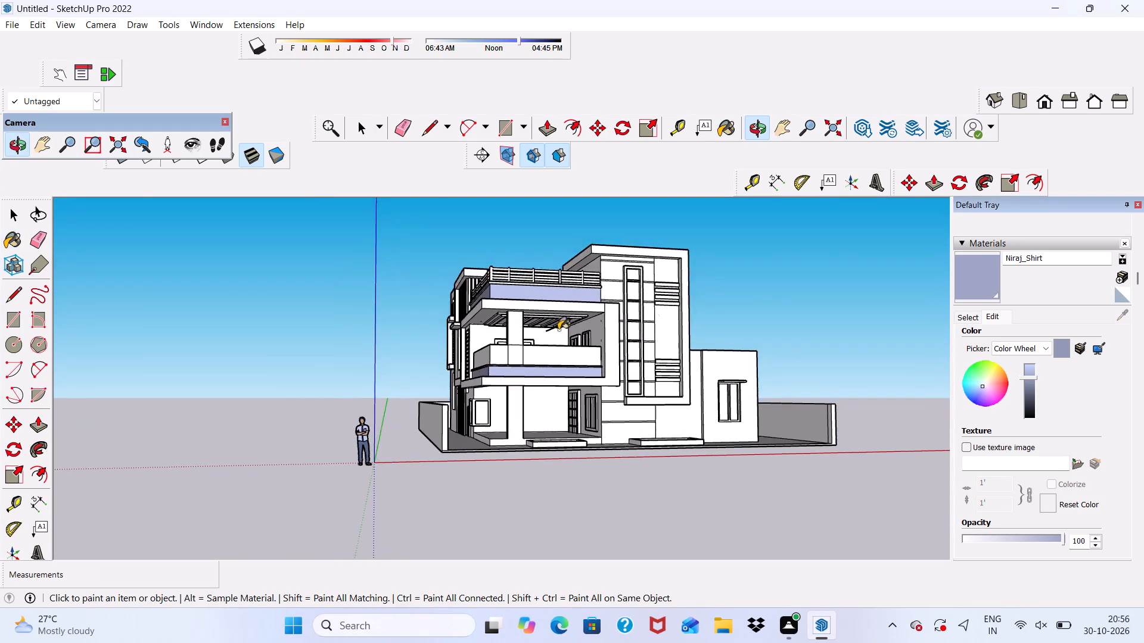
scroll(557, 344, "up", 5)
middle_click_drag(639, 401, 655, 447)
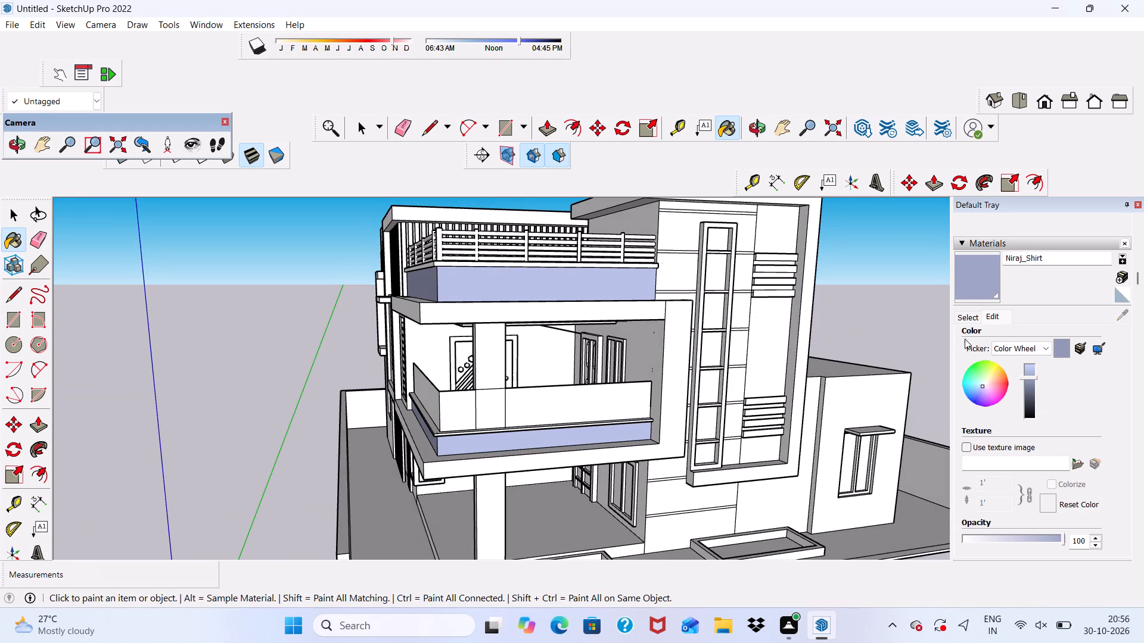
Paint the tall side wall around the louvred window with the Niraj_Skin material.
left_click(966, 319)
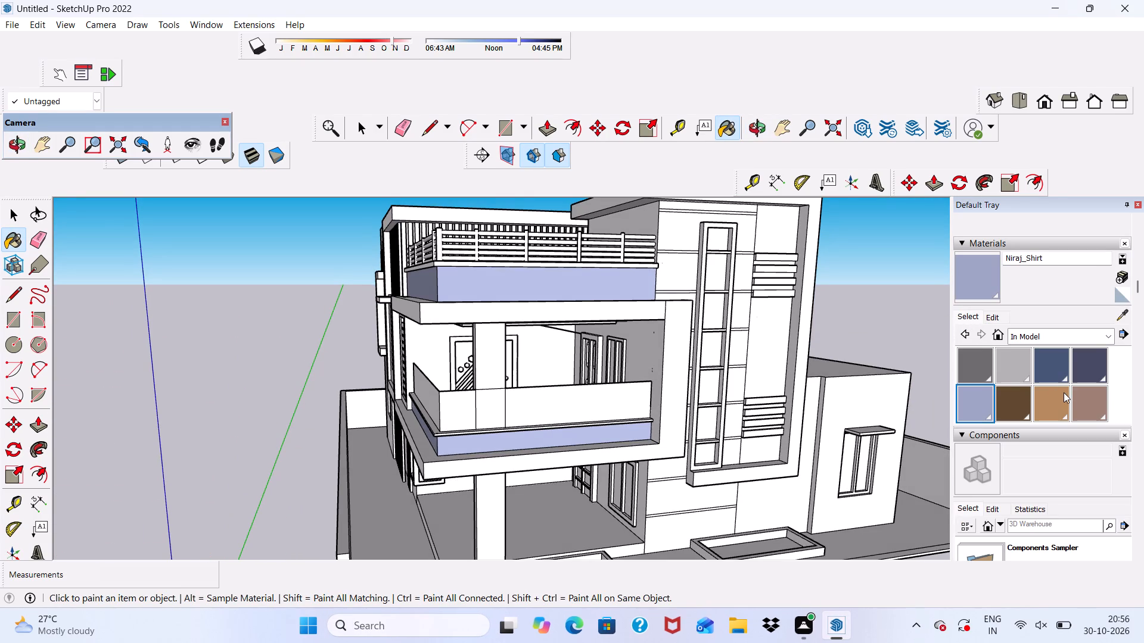
scroll(1062, 396, "down", 1)
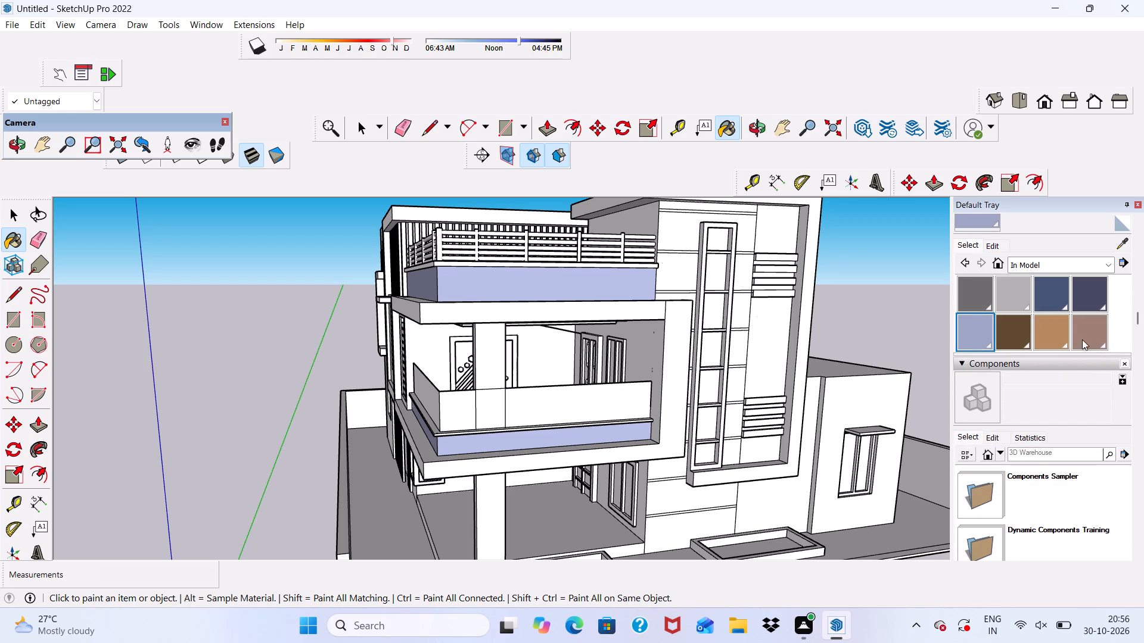
left_click(1084, 332)
middle_click_drag(715, 389, 962, 414)
scroll(306, 339, "up", 3)
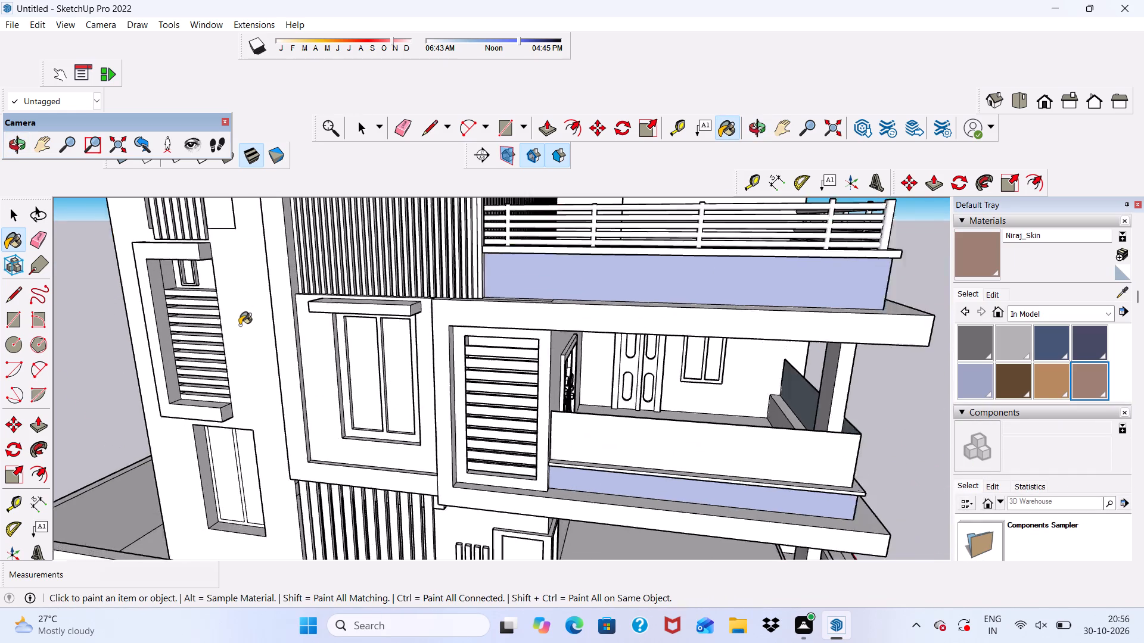
scroll(240, 325, "up", 2)
left_click(238, 326)
scroll(242, 326, "down", 6)
middle_click_drag(299, 372, 446, 416)
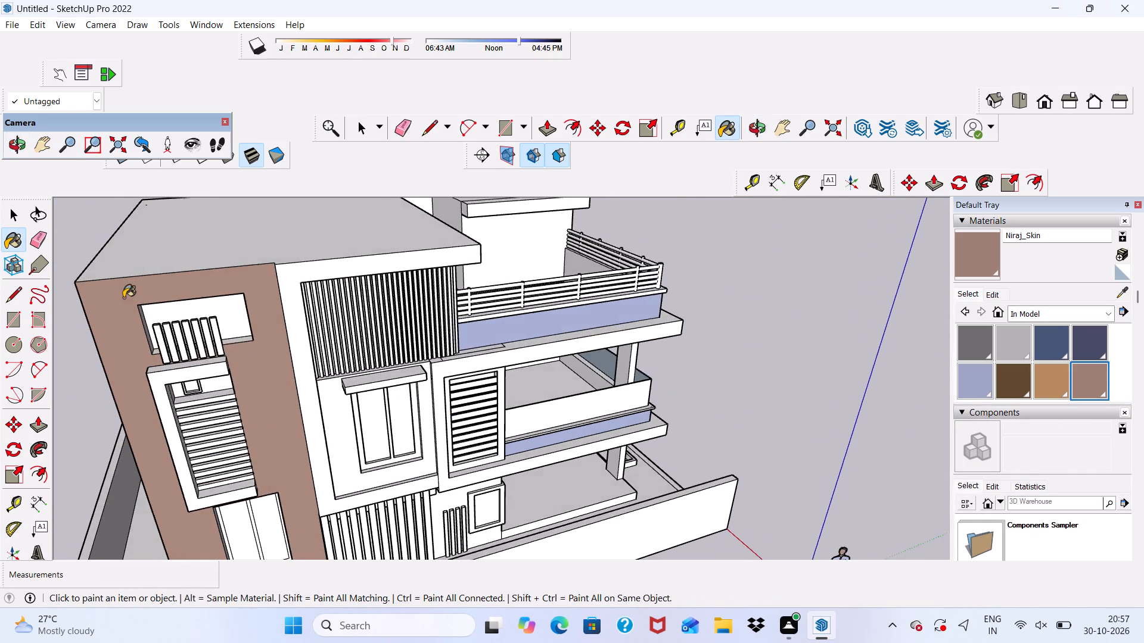
Paint the left side and top reveals of the upper recess in the tall side wall with Niraj_Skin.
scroll(123, 298, "up", 5)
middle_click_drag(139, 311, 67, 229)
scroll(181, 238, "up", 8)
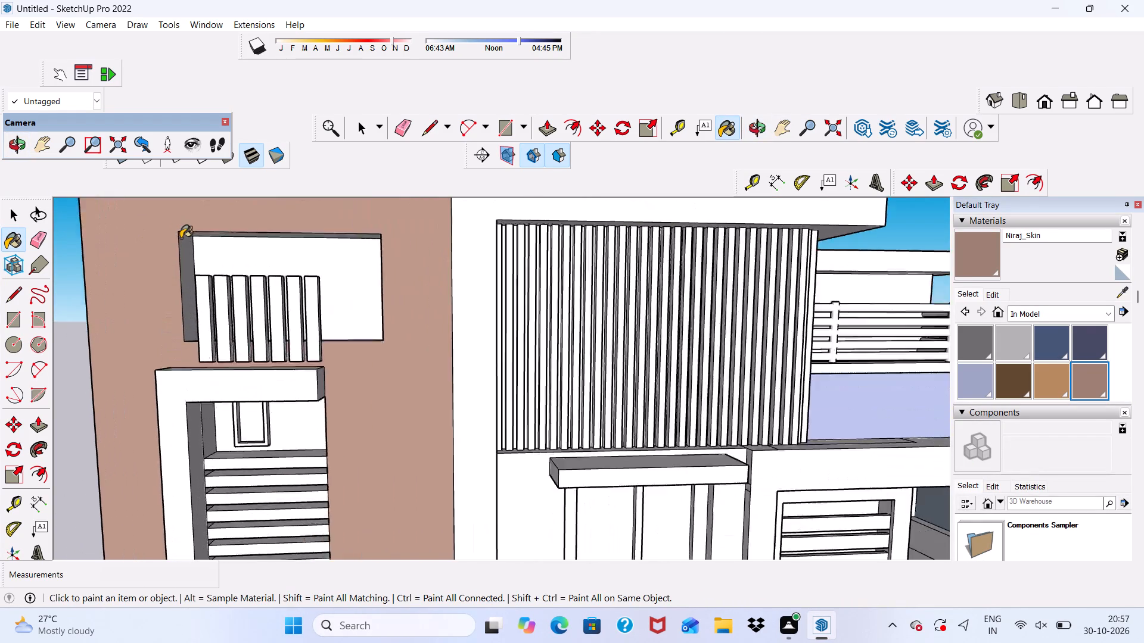
scroll(181, 238, "up", 5)
left_click(179, 246)
left_click(194, 226)
scroll(295, 250, "down", 1)
Paint the bottom and right side reveals of the same upper recess with Niraj_Skin, leaving its back face unpainted.
scroll(437, 398, "up", 3)
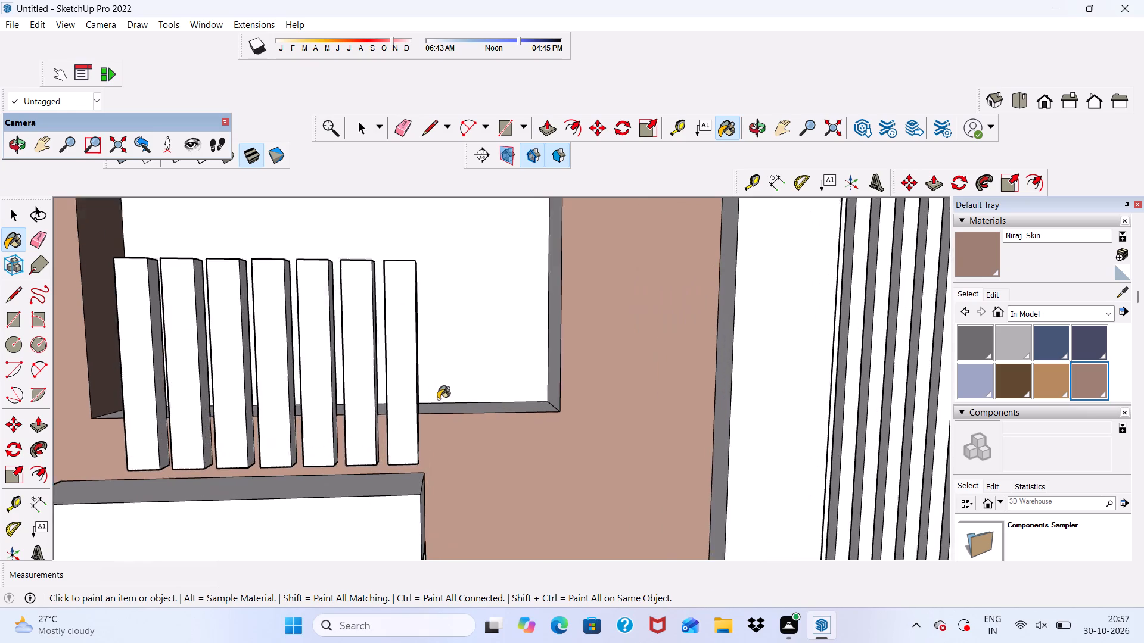
scroll(438, 399, "up", 1)
left_click(446, 408)
left_click(559, 358)
scroll(559, 358, "down", 1)
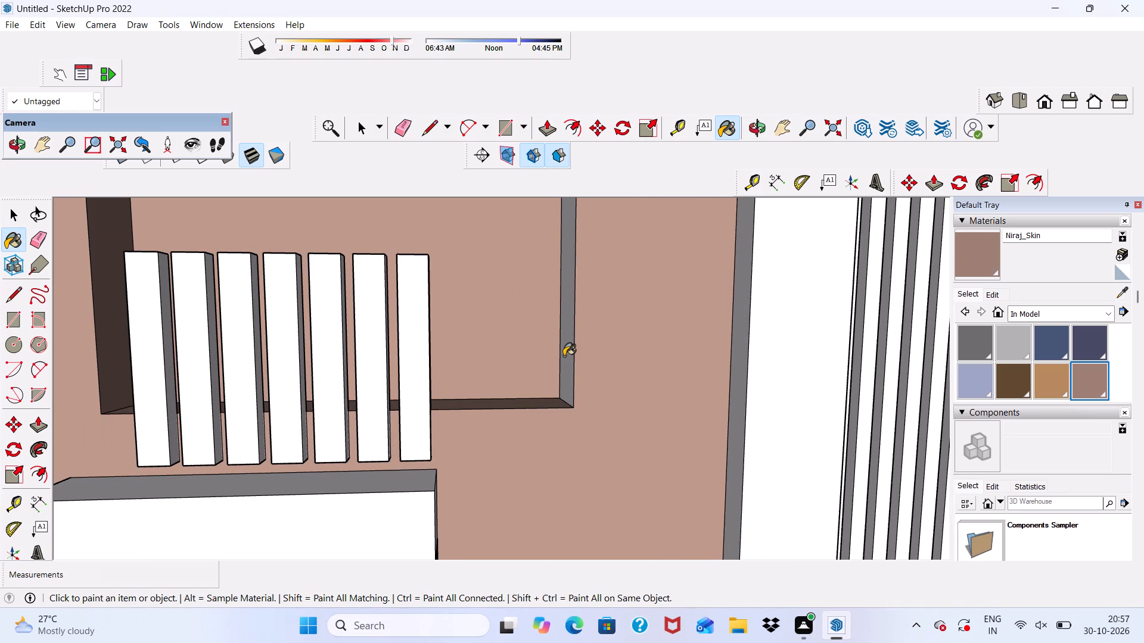
key("ctrl+z")
scroll(552, 191, "up", 6)
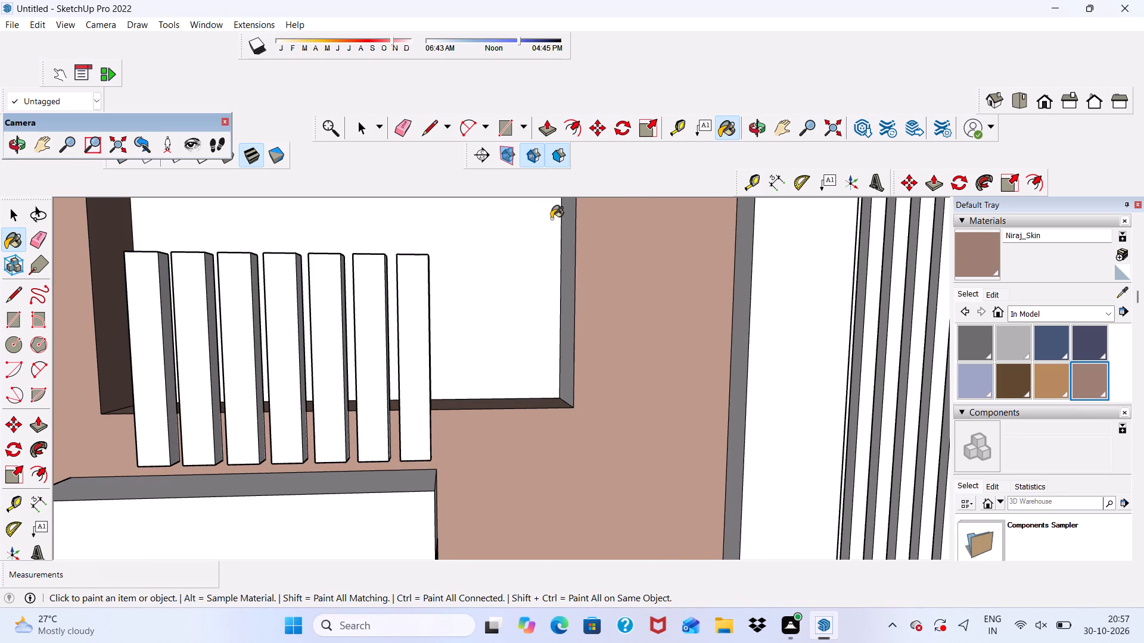
left_click(570, 274)
scroll(557, 296, "down", 5)
Examine the painted side wall, its upper recess and the windows below from several angles.
middle_click_drag(546, 351, 402, 341)
scroll(312, 291, "up", 4)
scroll(507, 369, "down", 1)
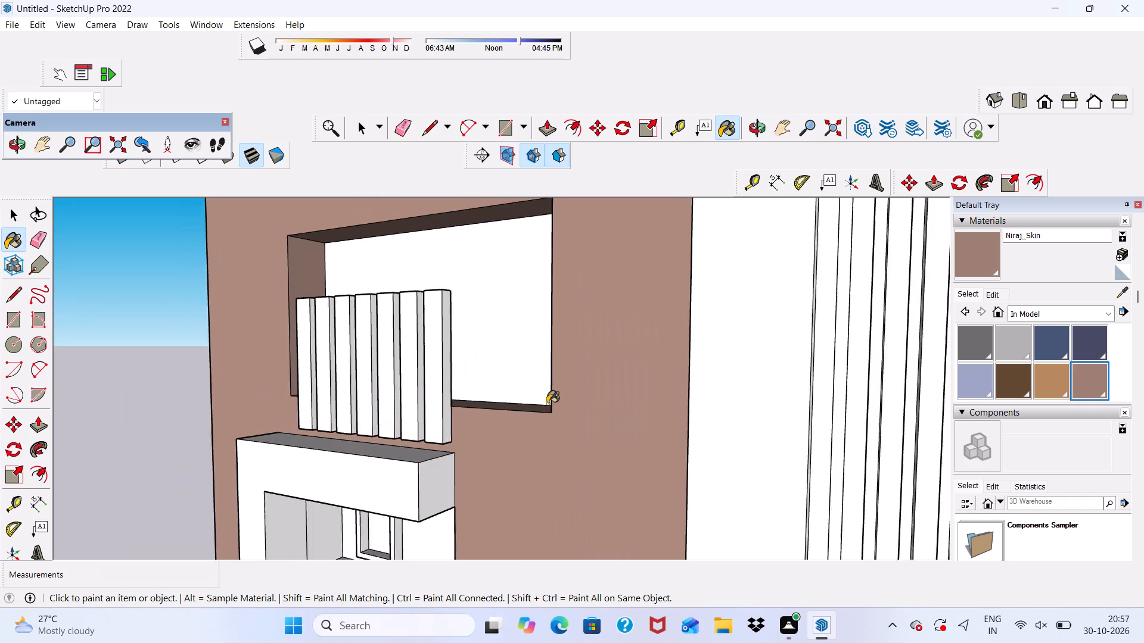
scroll(547, 404, "down", 1)
middle_click_drag(548, 407, 554, 460)
scroll(545, 410, "up", 1)
scroll(486, 316, "down", 10)
middle_click_drag(471, 437, 540, 373)
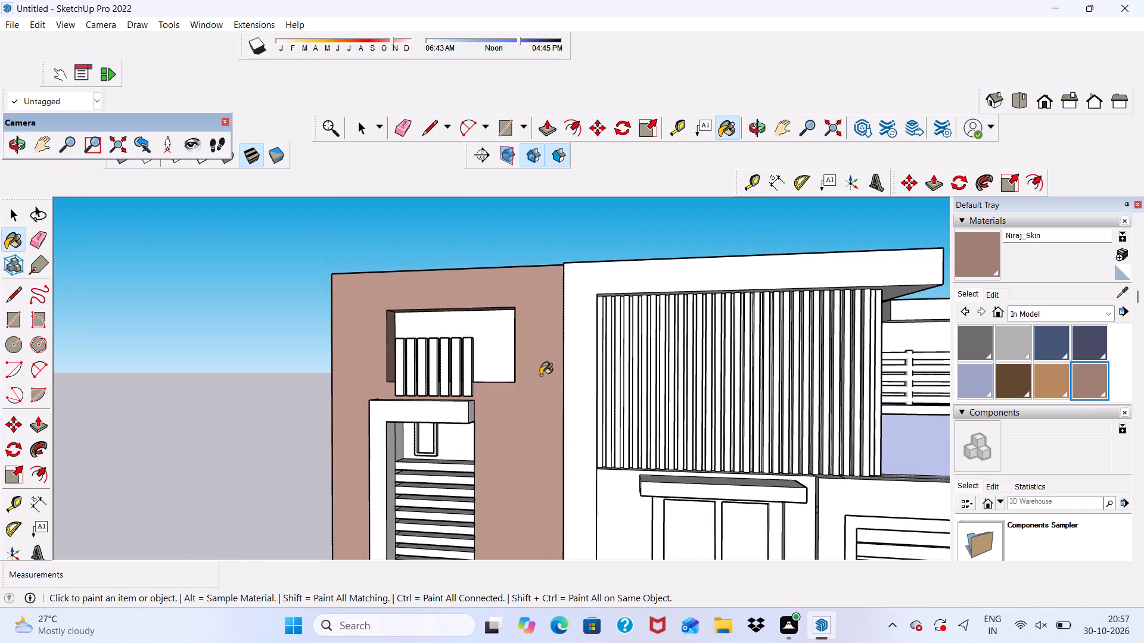
scroll(533, 370, "down", 9)
middle_click_drag(503, 483, 536, 392)
scroll(536, 392, "up", 2)
scroll(535, 360, "down", 5)
scroll(517, 495, "up", 6)
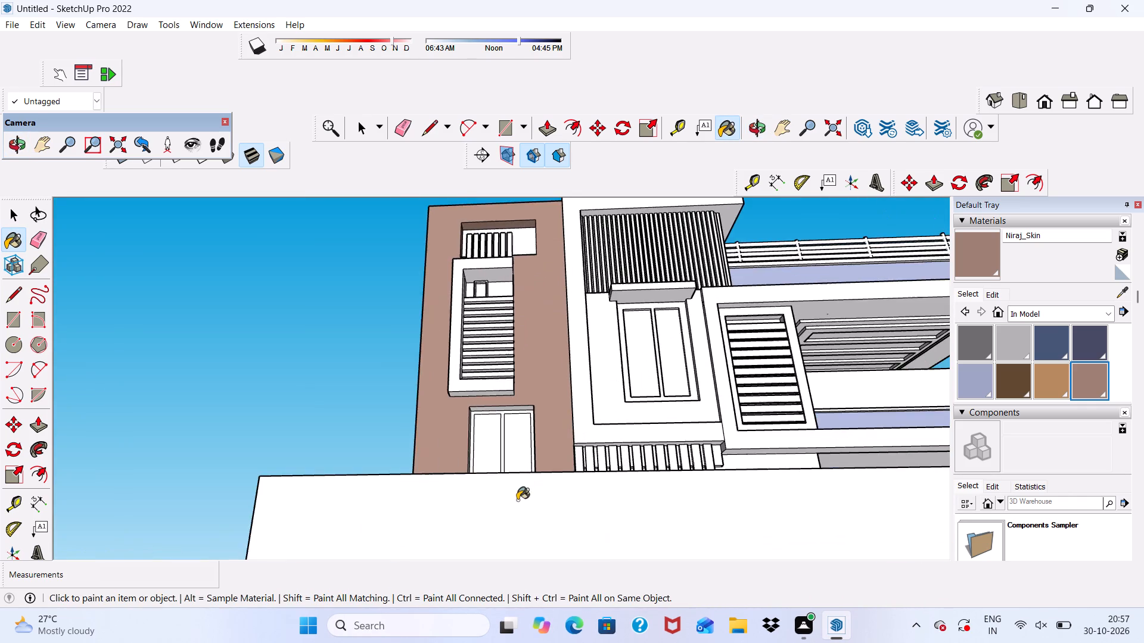
Paint the left, top and right reveals of the ground-floor window in the side wall with Niraj_Skin.
scroll(517, 500, "up", 1)
middle_click_drag(512, 340, 506, 445)
scroll(506, 445, "up", 4)
scroll(500, 395, "down", 4)
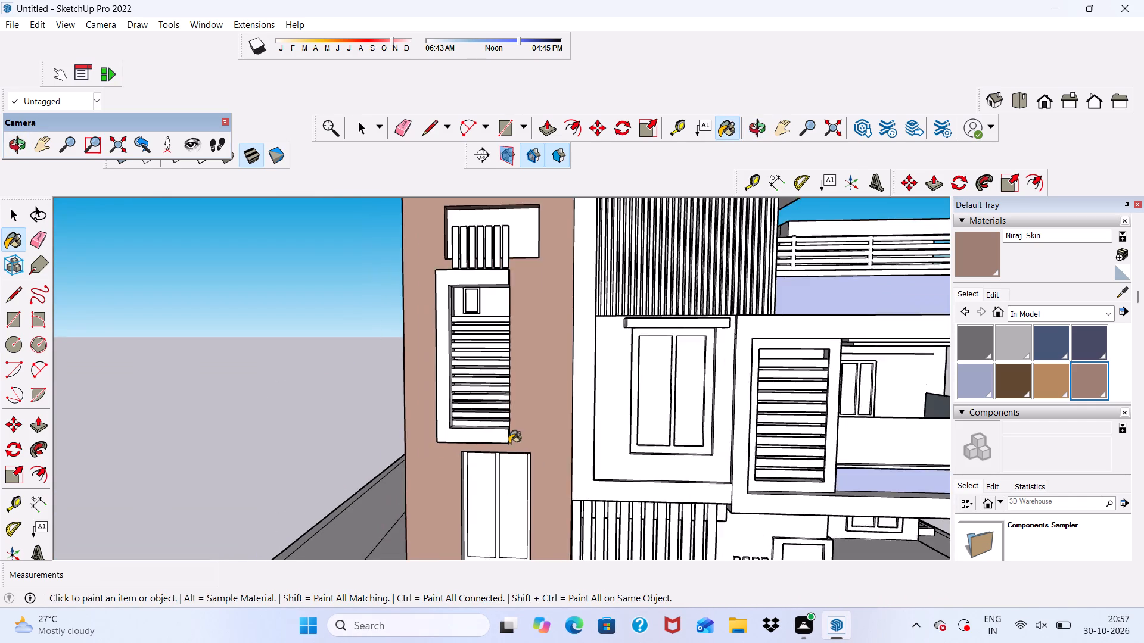
scroll(498, 520, "up", 15)
left_click(426, 410)
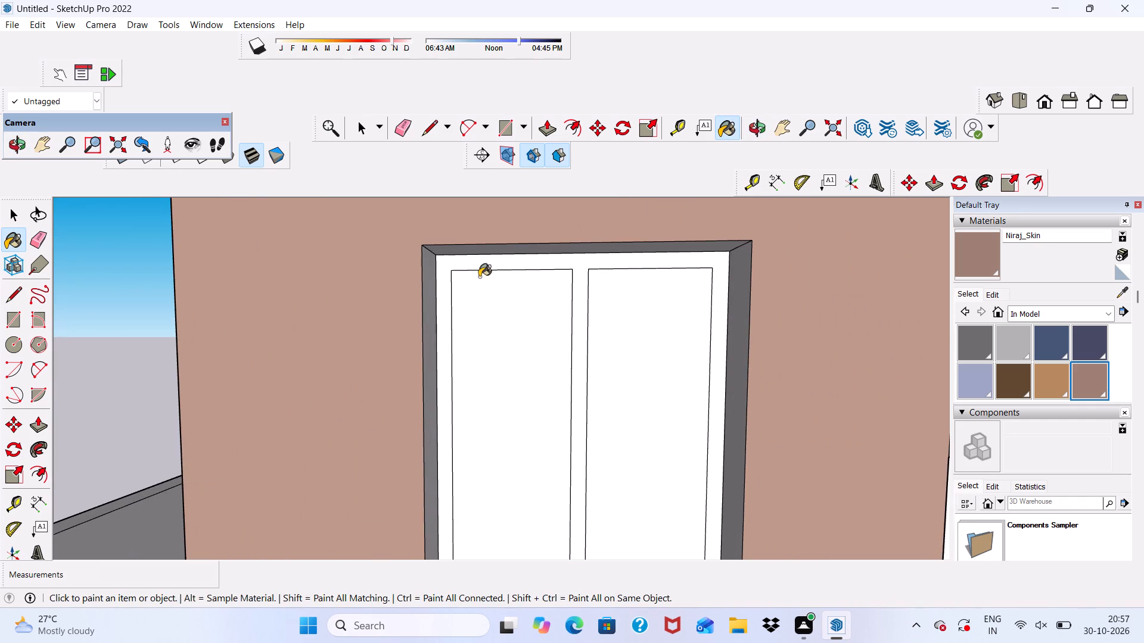
left_click(493, 256)
scroll(505, 262, "down", 3)
middle_click_drag(583, 320, 642, 298)
key("ctrl+z")
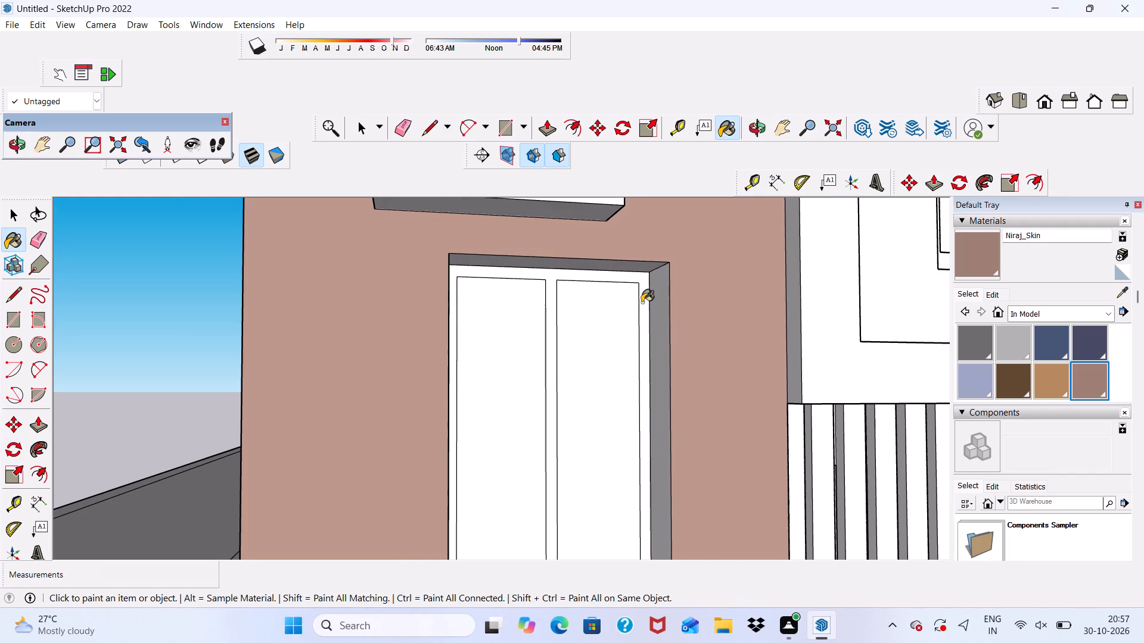
scroll(642, 302, "up", 6)
left_click(602, 232)
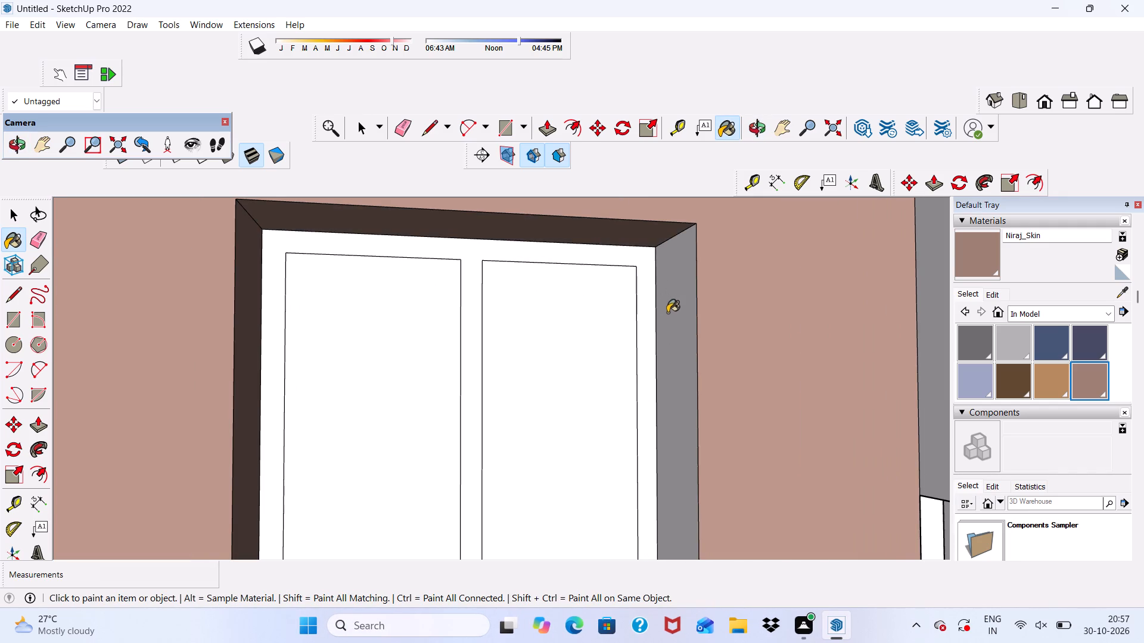
left_click(669, 314)
Paint the bottom sill reveal of the ground-floor side wall window with Niraj_Skin.
scroll(591, 275, "down", 11)
middle_click_drag(583, 352, 552, 451)
scroll(500, 308, "down", 5)
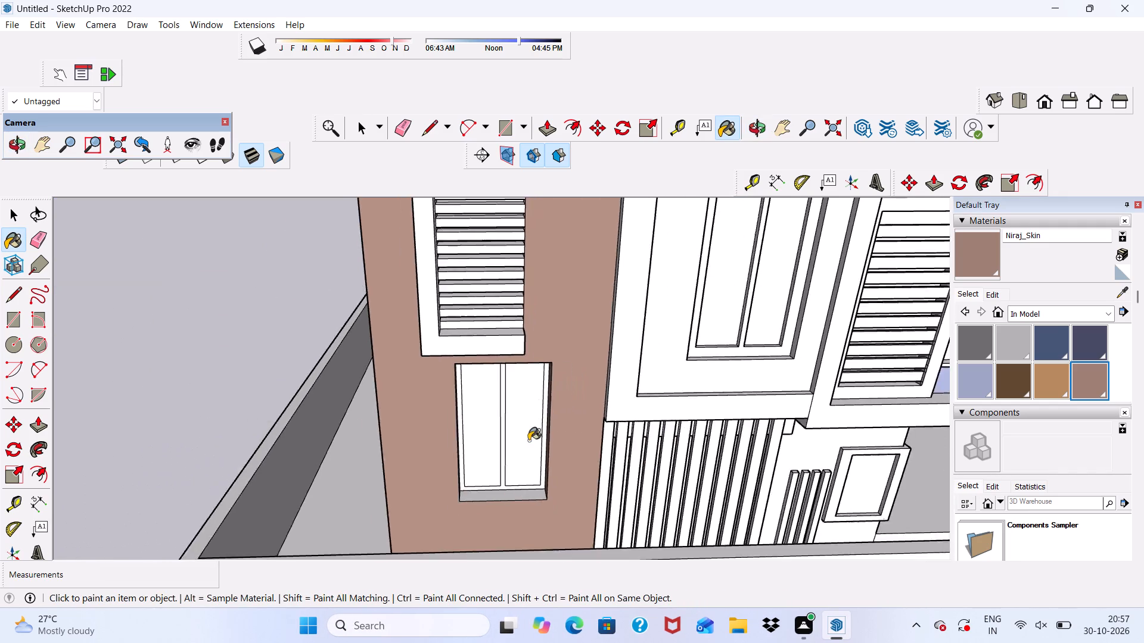
scroll(493, 523, "up", 8)
left_click(487, 464)
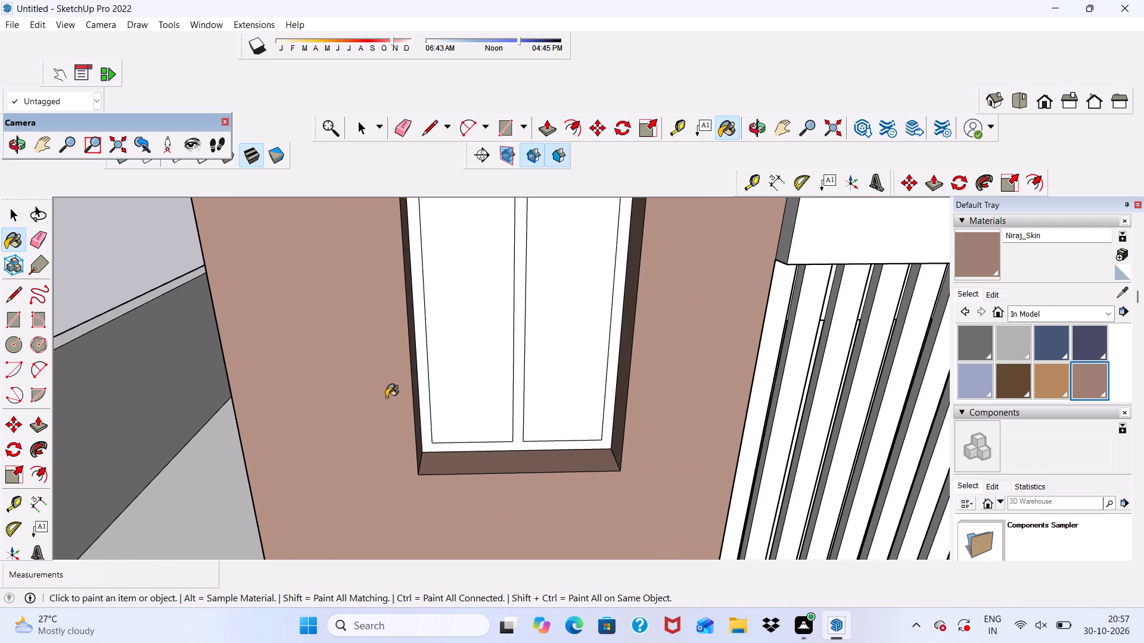
scroll(404, 301, "down", 11)
scroll(507, 342, "down", 4)
middle_click_drag(515, 357, 514, 383)
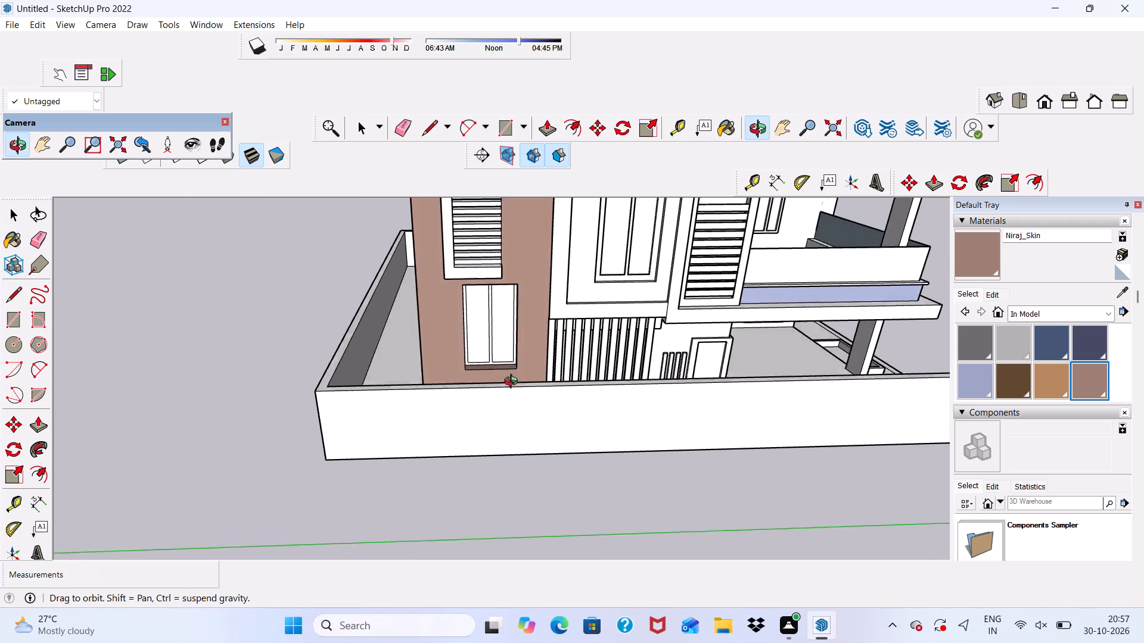
middle_click_drag(514, 383, 577, 352)
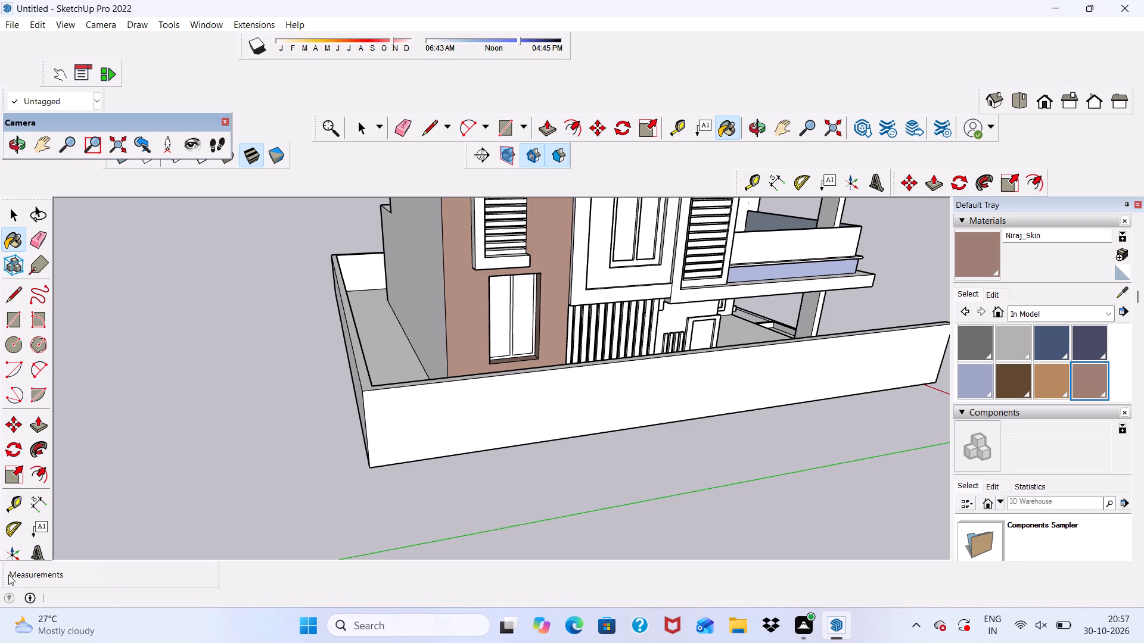
Push/Pull the frame face of the ground-floor side wall window outward from its panes by 3".
key("space")
scroll(11, 526, "down", 3)
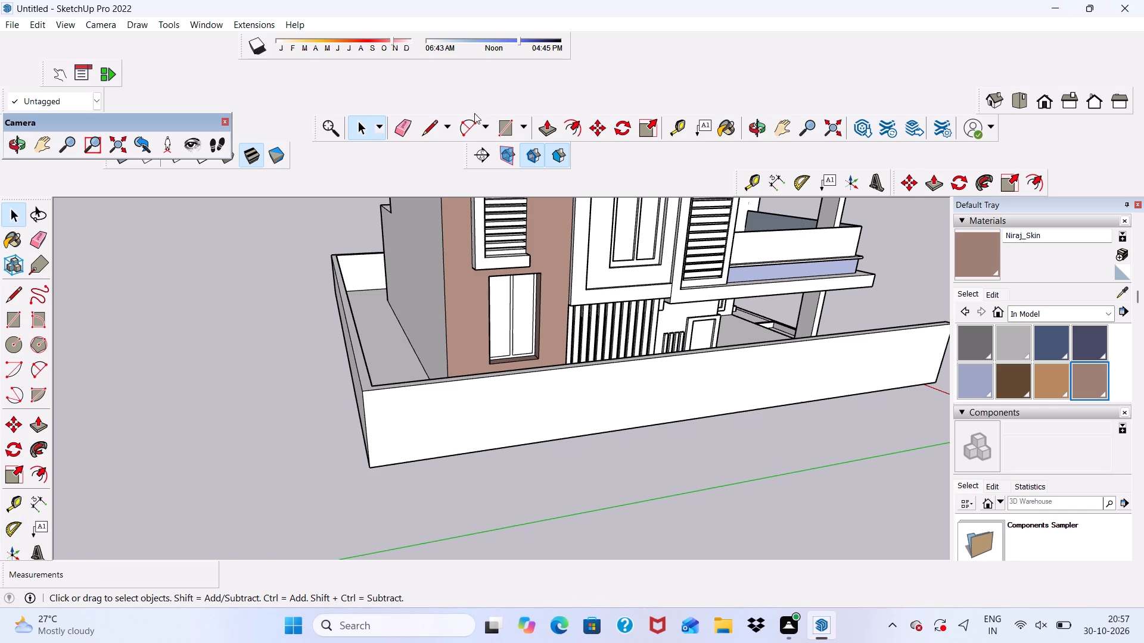
left_click(548, 127)
scroll(499, 336, "up", 6)
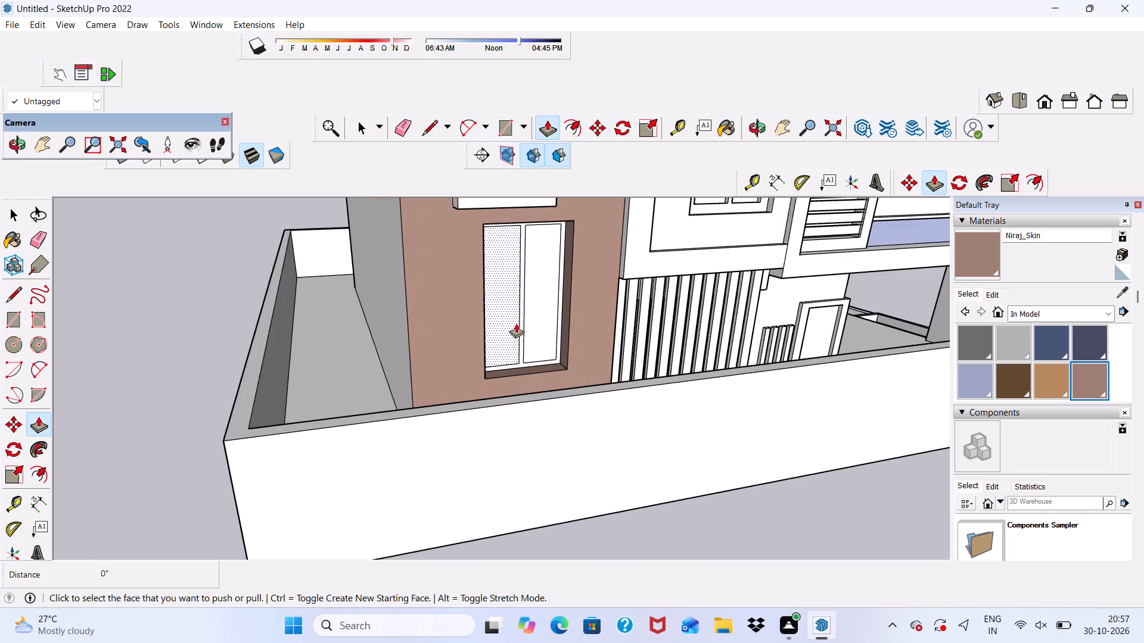
scroll(516, 323, "up", 8)
left_click(523, 385)
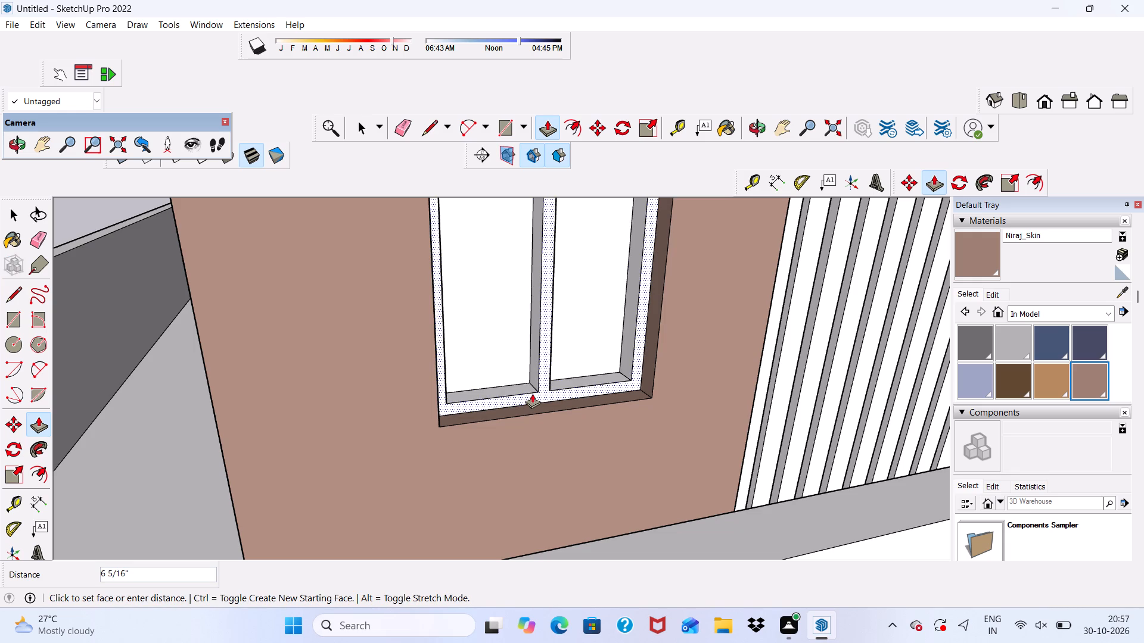
type("3\"")
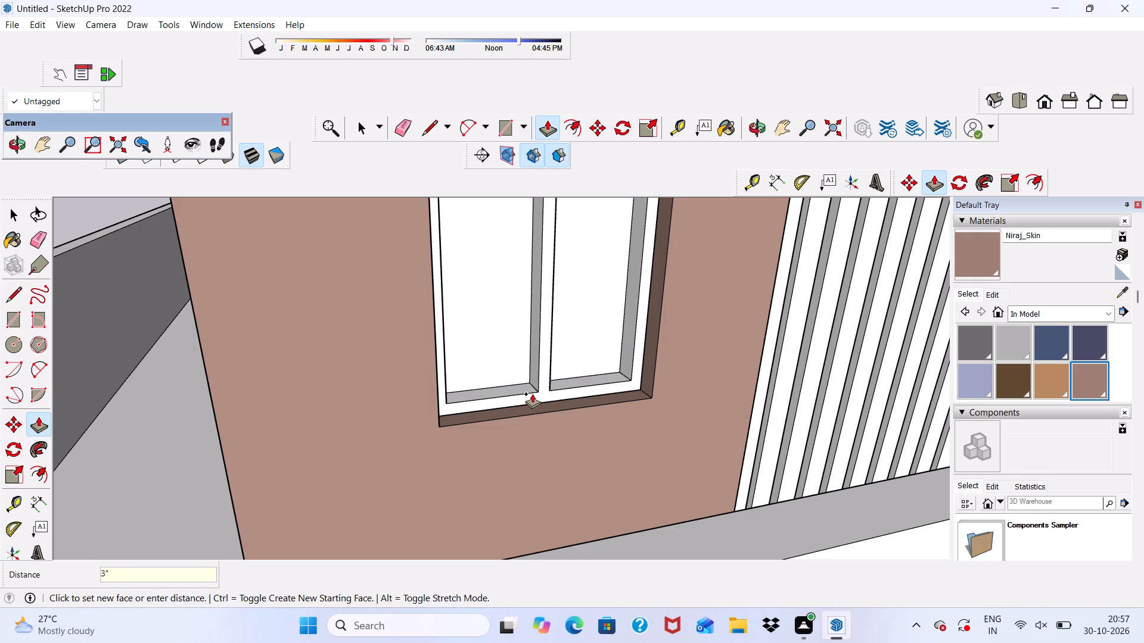
key("Return")
key("space")
Examine the whole side elevation and look through the in-model materials for a colour for the slatted panel.
scroll(532, 394, "down", 8)
middle_click_drag(532, 395, 450, 362)
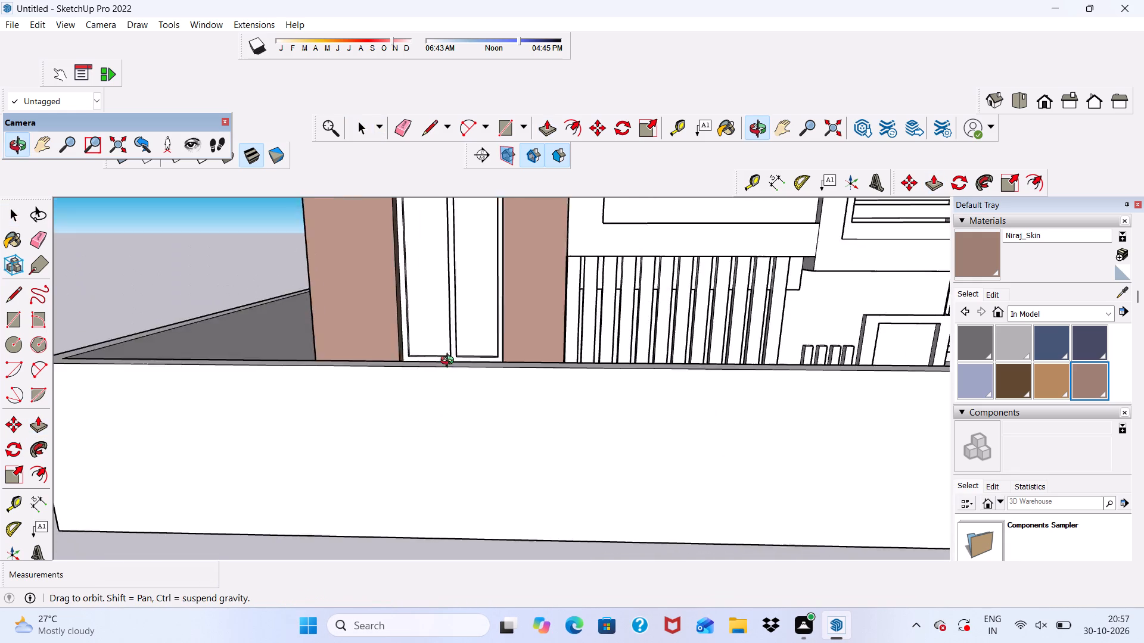
middle_click_drag(450, 362, 447, 392)
scroll(438, 416, "down", 15)
scroll(485, 310, "up", 5)
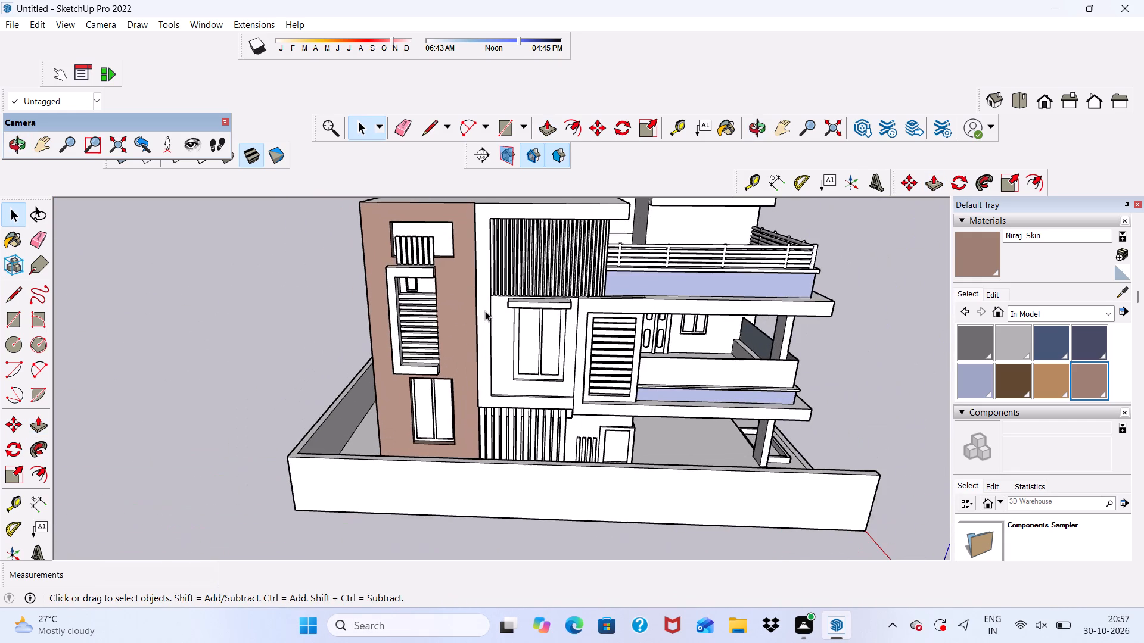
middle_click_drag(485, 311, 465, 320)
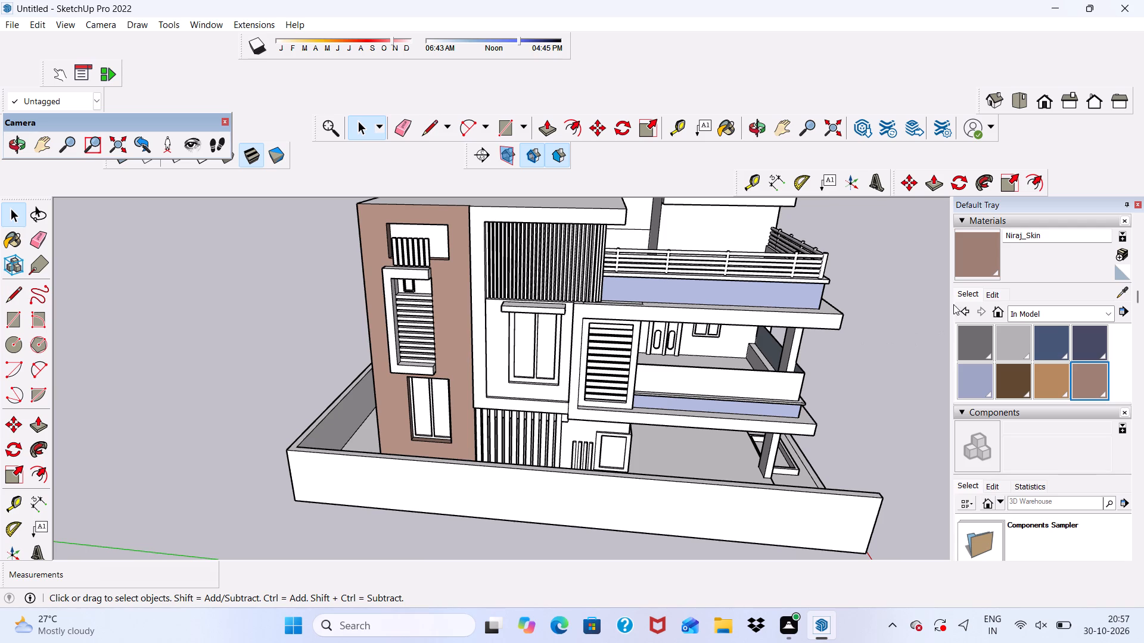
scroll(1008, 375, "down", 1)
scroll(1014, 331, "up", 3)
scroll(1006, 497, "down", 1)
scroll(1021, 438, "down", 2)
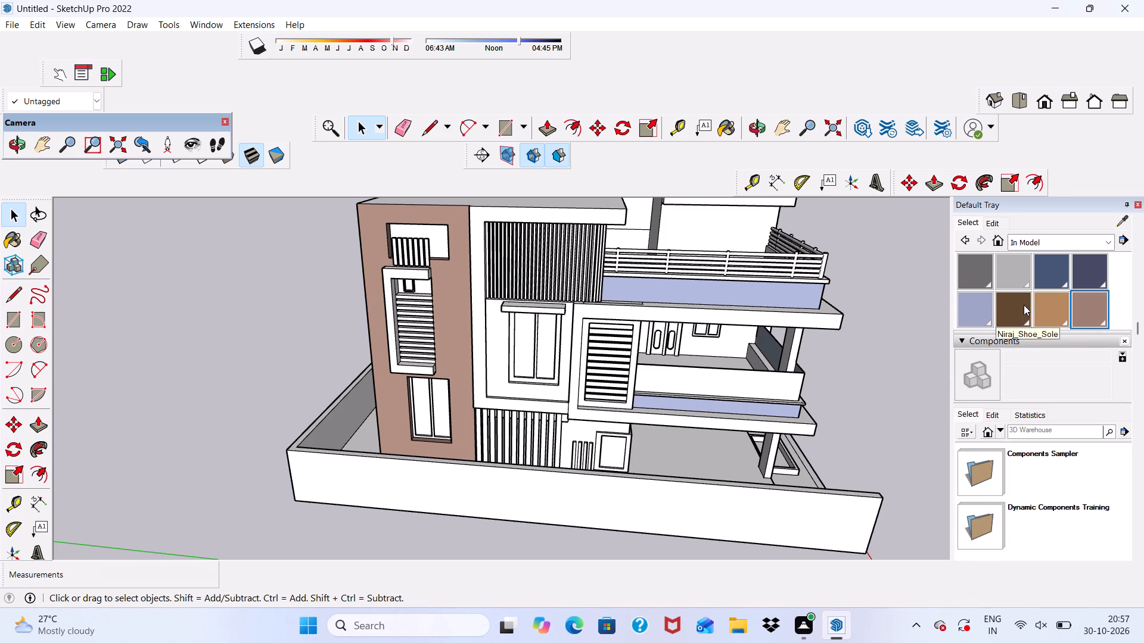
scroll(1024, 305, "up", 3)
scroll(1049, 400, "down", 2)
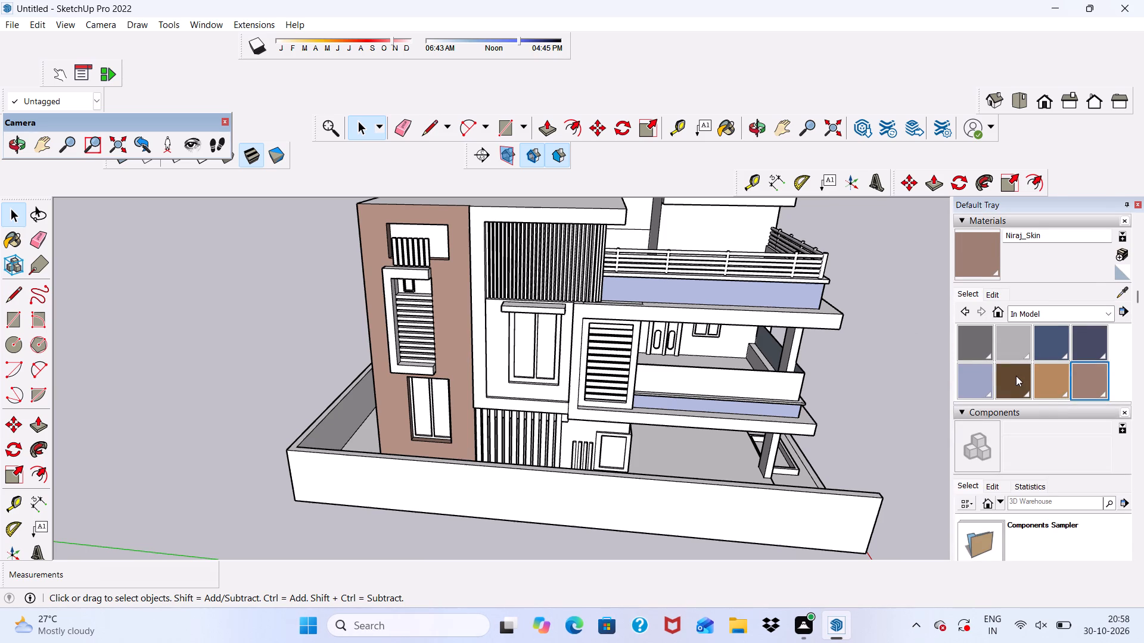
scroll(1016, 373, "up", 1)
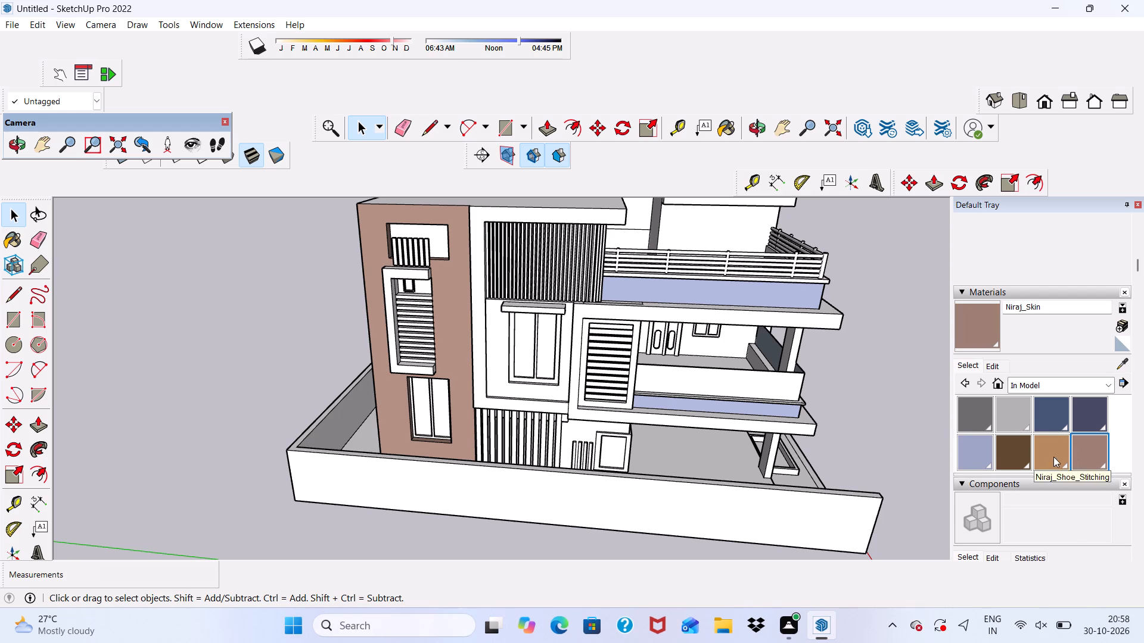
Pick the dark red Color A08 from the Colors library and paint the front of the upper panel's first slat, nearest the Niraj_Skin wall.
scroll(1051, 457, "down", 2)
left_click(1107, 248)
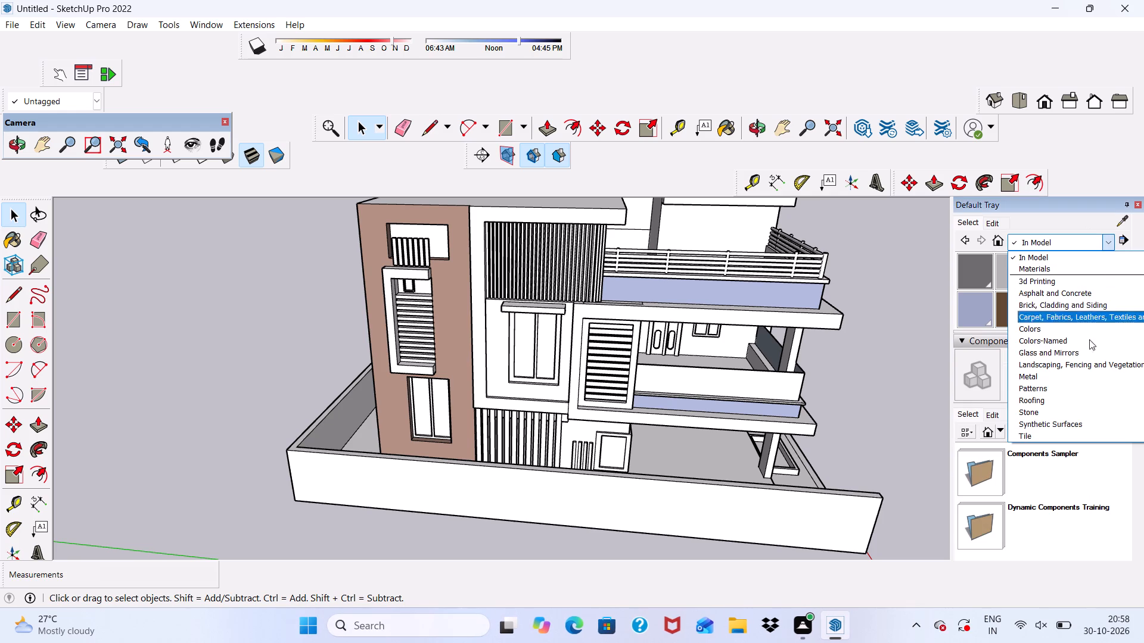
scroll(1040, 294, "down", 1)
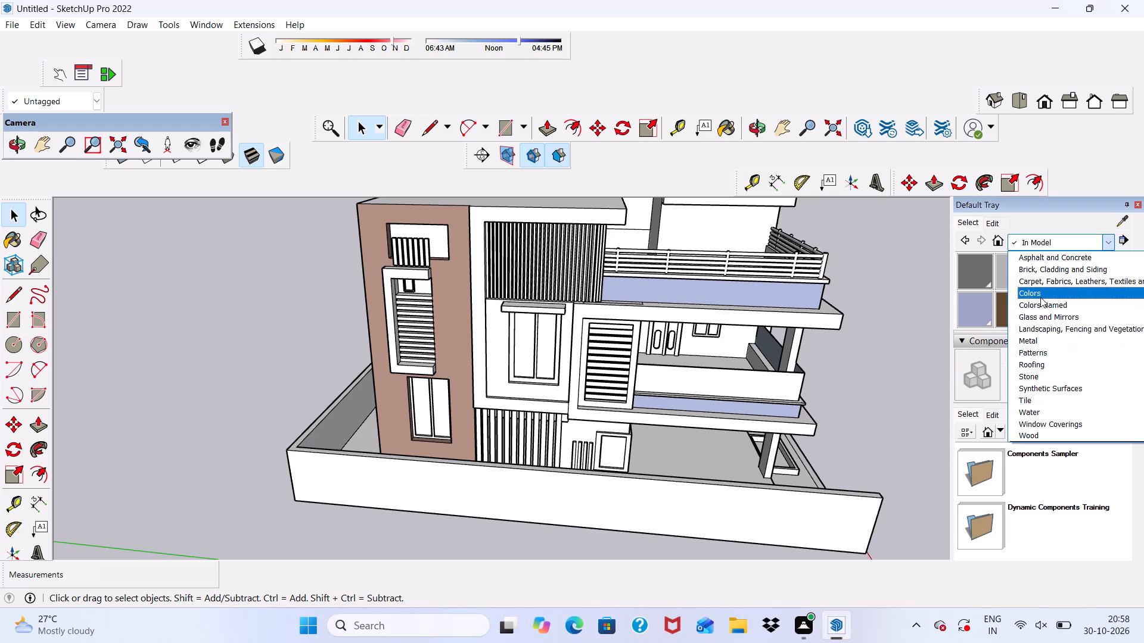
left_click(1041, 310)
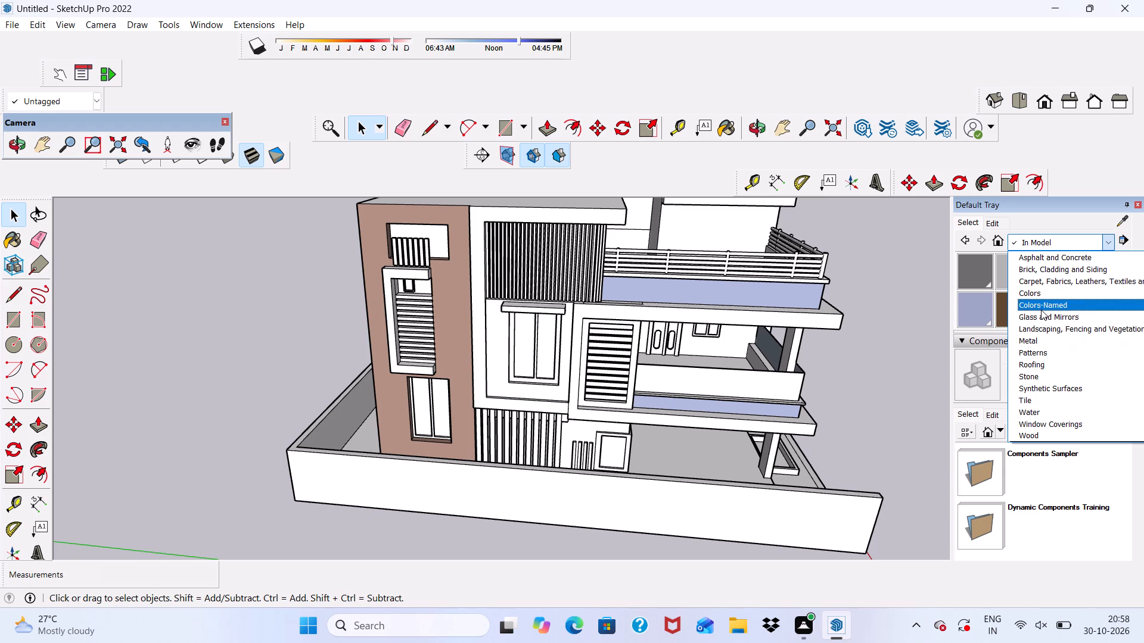
scroll(1041, 310, "down", 1)
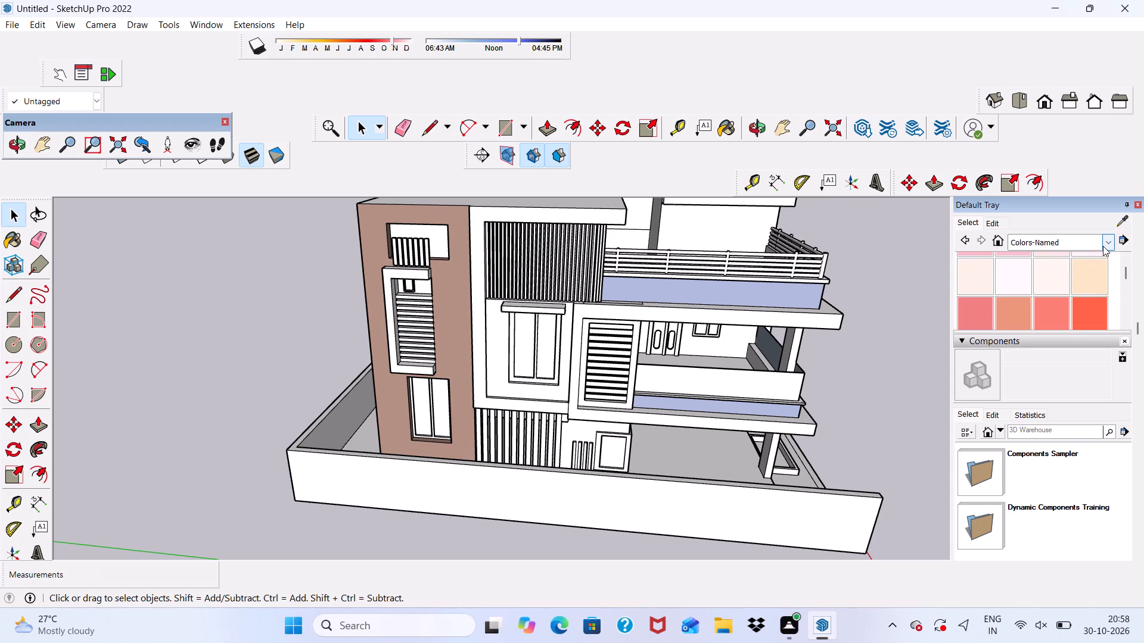
left_click(1103, 246)
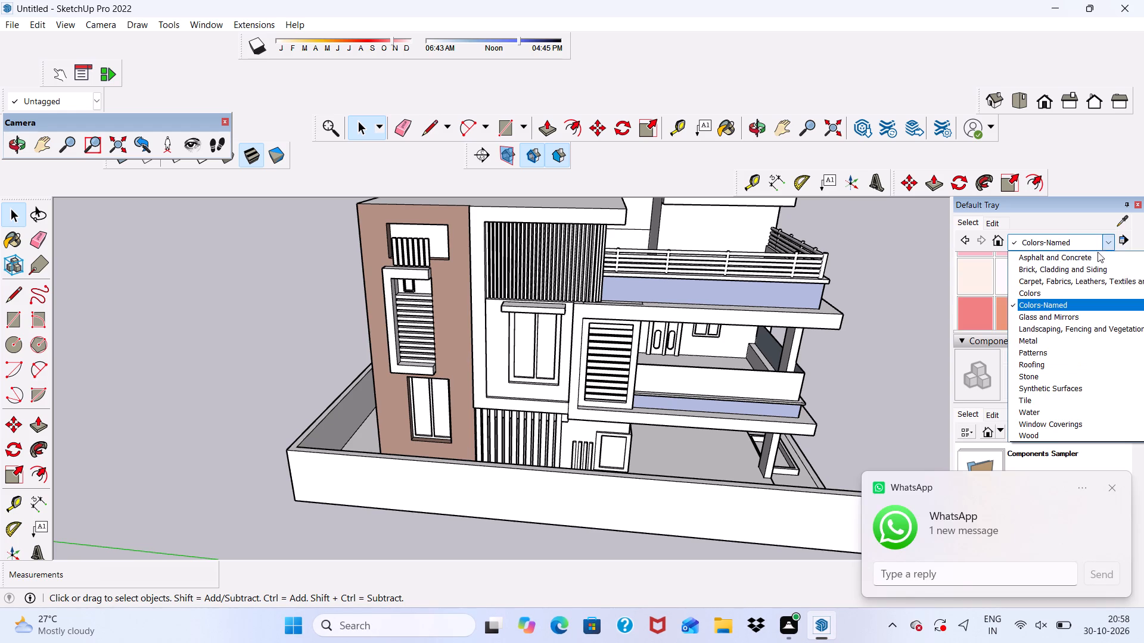
left_click(1078, 298)
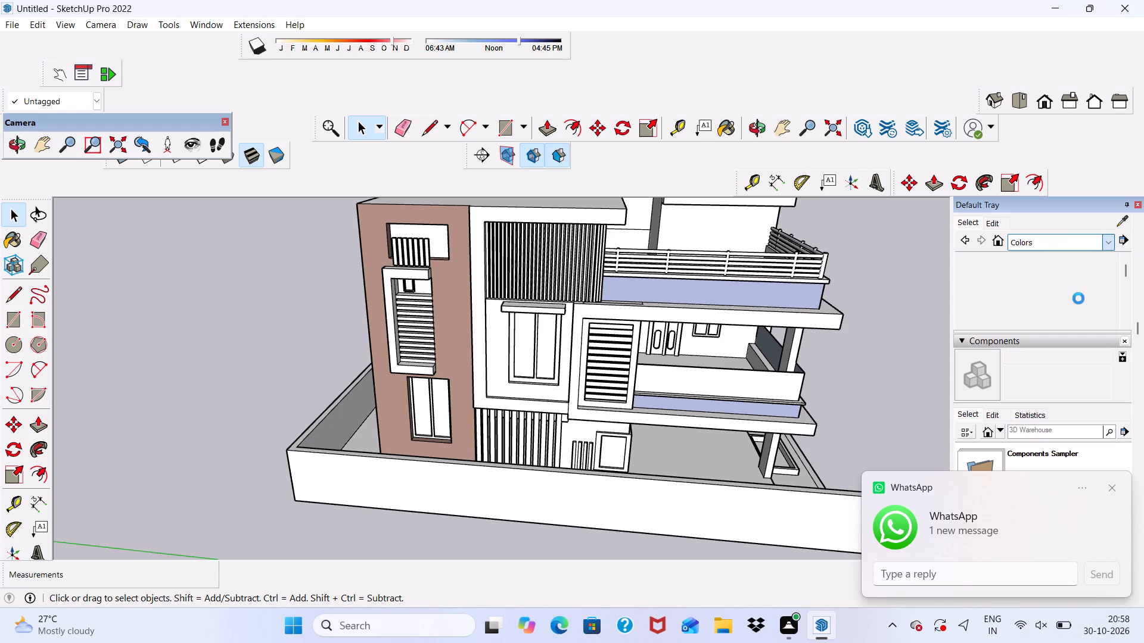
left_click(1080, 302)
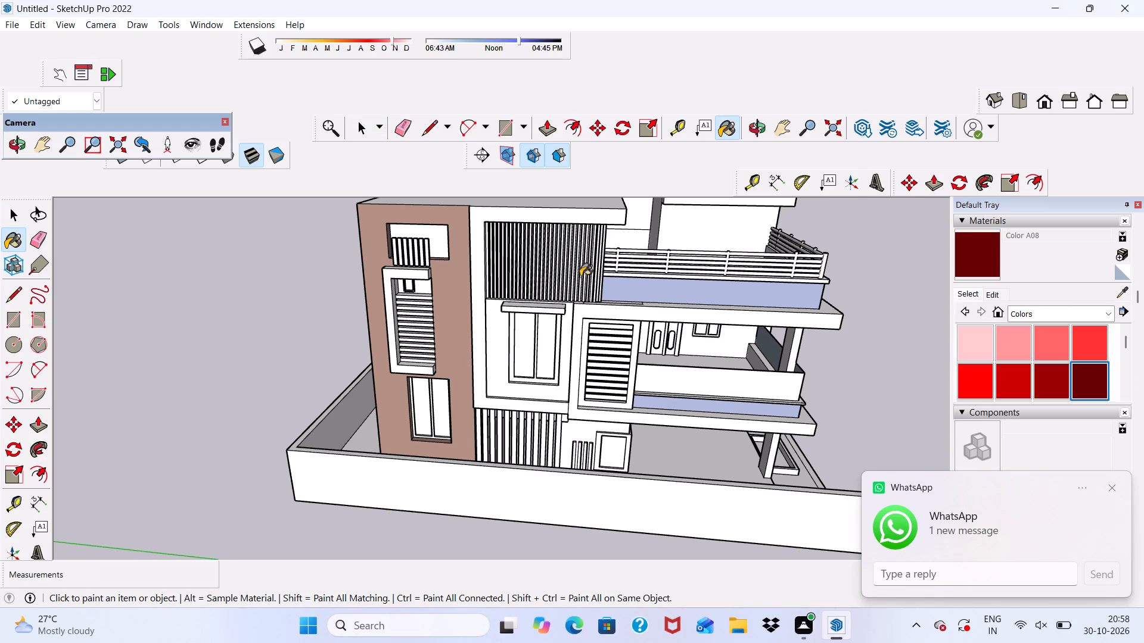
scroll(506, 244, "up", 20)
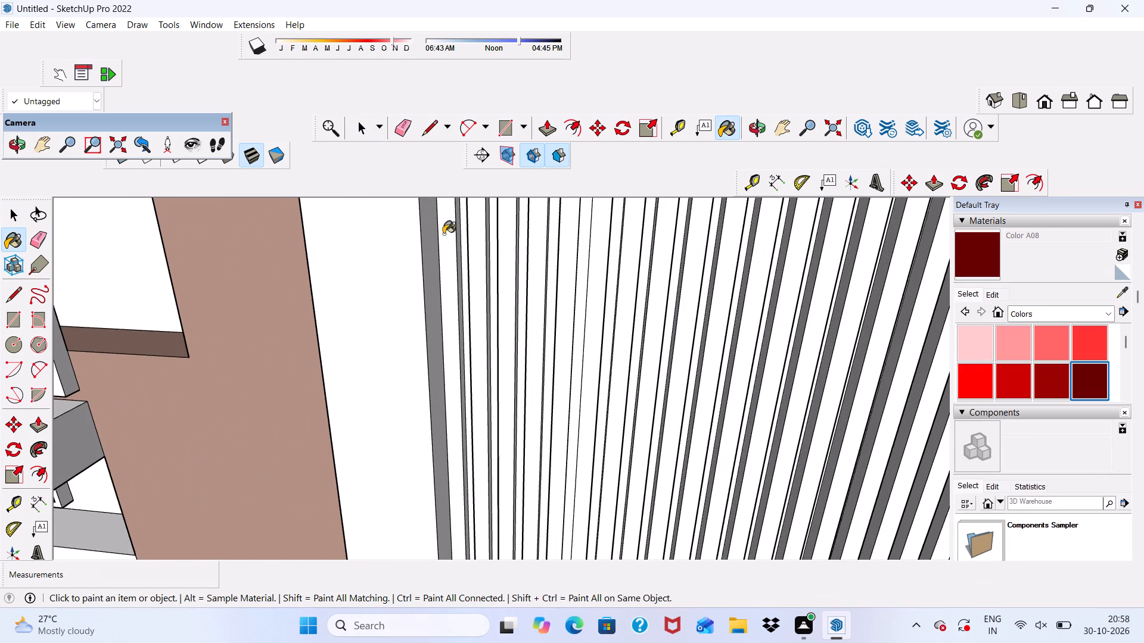
left_click(449, 234)
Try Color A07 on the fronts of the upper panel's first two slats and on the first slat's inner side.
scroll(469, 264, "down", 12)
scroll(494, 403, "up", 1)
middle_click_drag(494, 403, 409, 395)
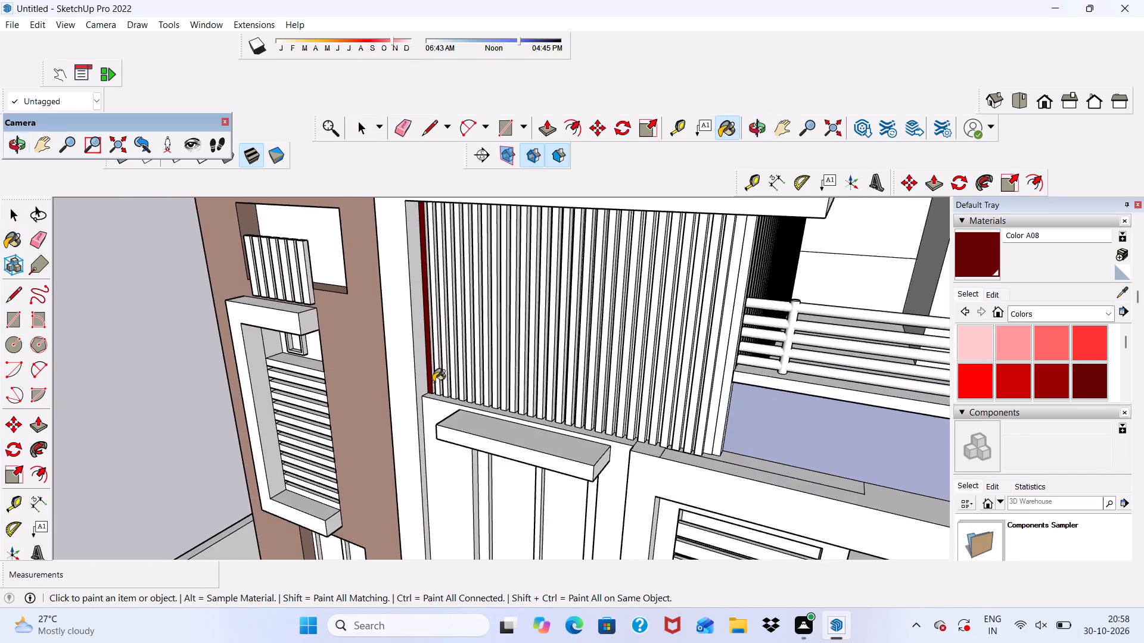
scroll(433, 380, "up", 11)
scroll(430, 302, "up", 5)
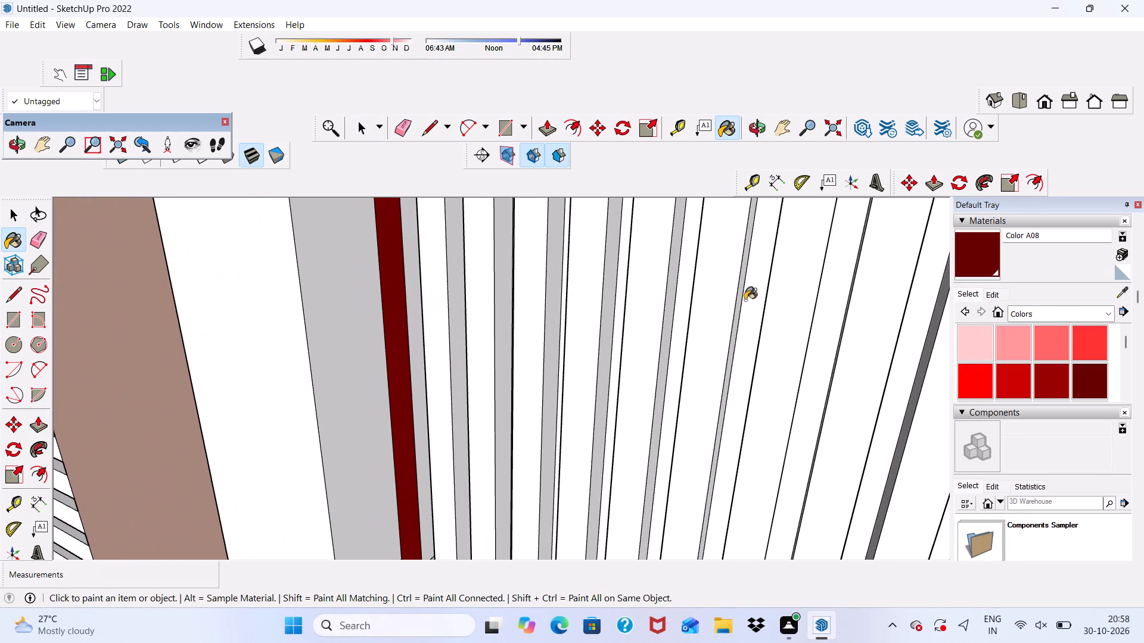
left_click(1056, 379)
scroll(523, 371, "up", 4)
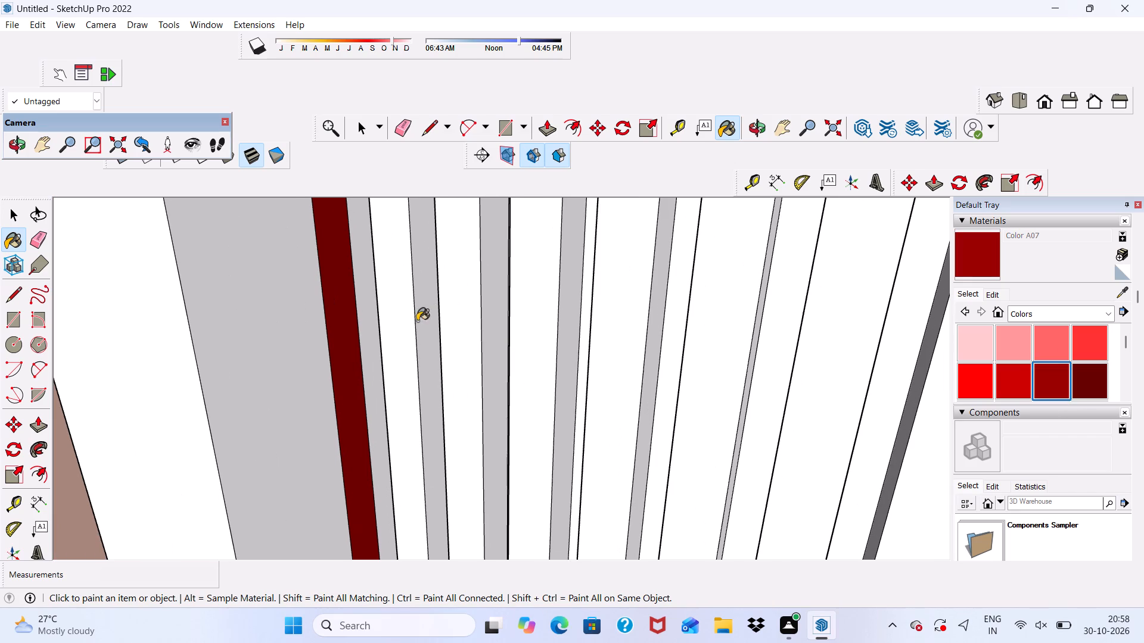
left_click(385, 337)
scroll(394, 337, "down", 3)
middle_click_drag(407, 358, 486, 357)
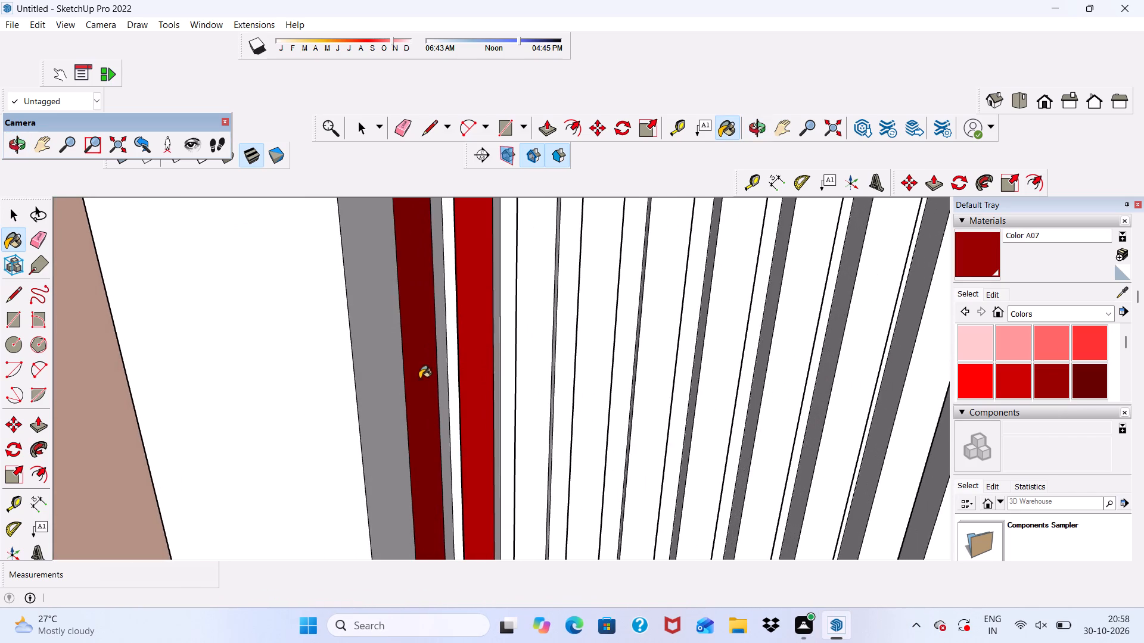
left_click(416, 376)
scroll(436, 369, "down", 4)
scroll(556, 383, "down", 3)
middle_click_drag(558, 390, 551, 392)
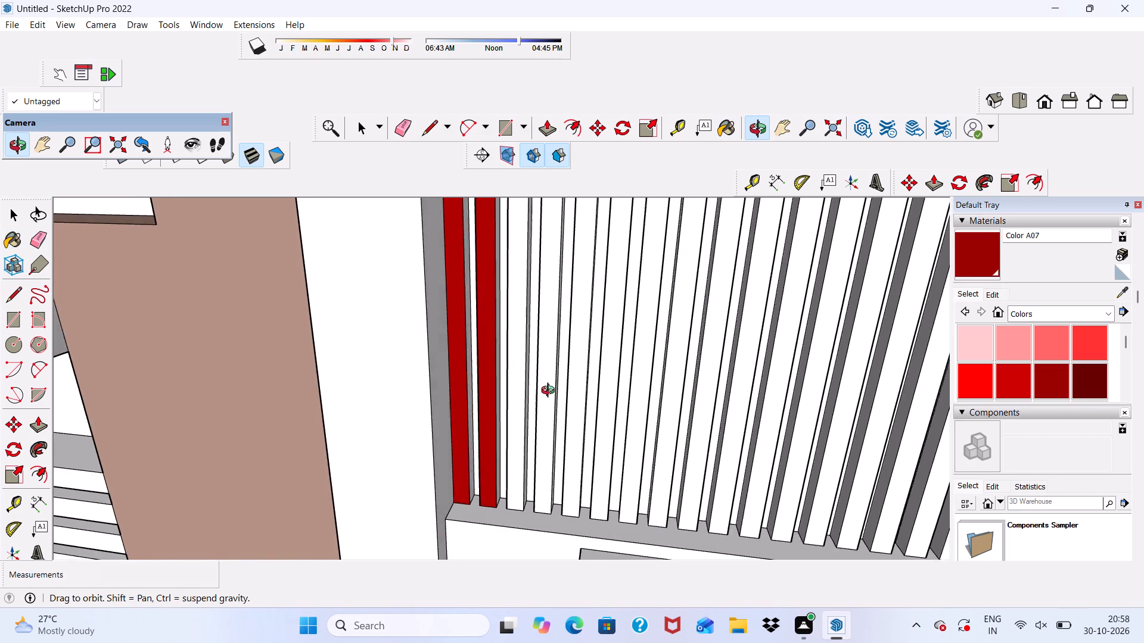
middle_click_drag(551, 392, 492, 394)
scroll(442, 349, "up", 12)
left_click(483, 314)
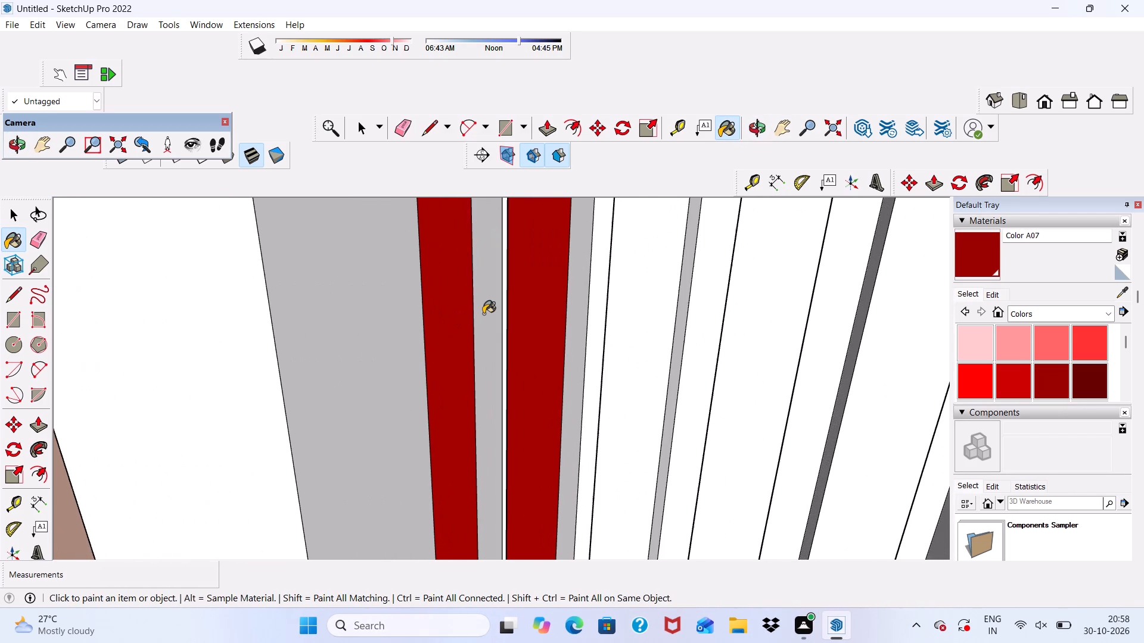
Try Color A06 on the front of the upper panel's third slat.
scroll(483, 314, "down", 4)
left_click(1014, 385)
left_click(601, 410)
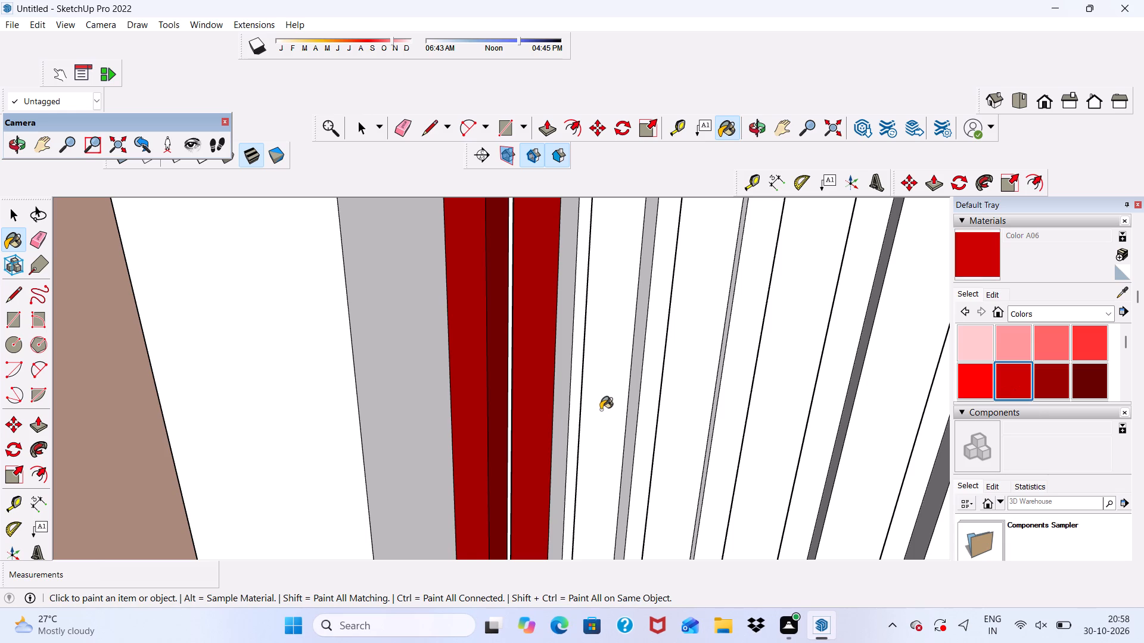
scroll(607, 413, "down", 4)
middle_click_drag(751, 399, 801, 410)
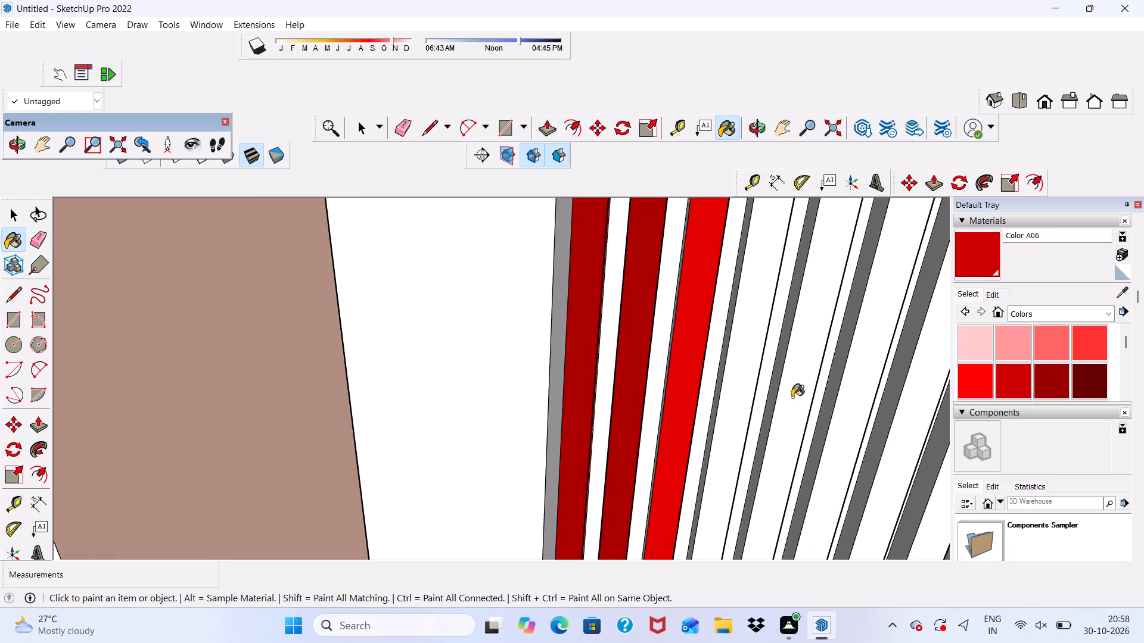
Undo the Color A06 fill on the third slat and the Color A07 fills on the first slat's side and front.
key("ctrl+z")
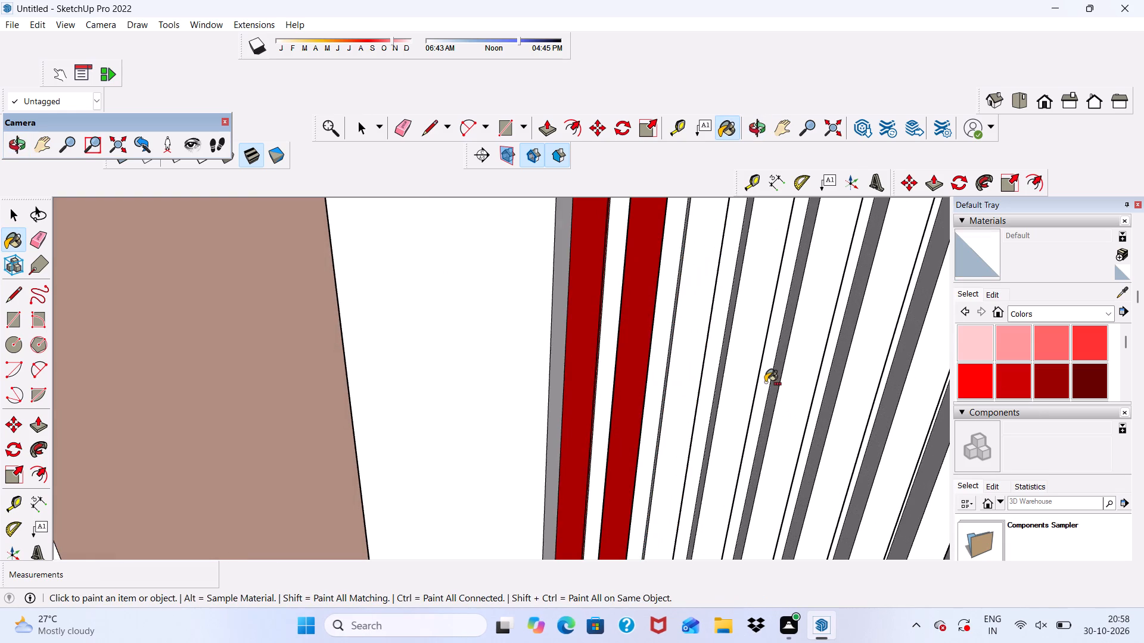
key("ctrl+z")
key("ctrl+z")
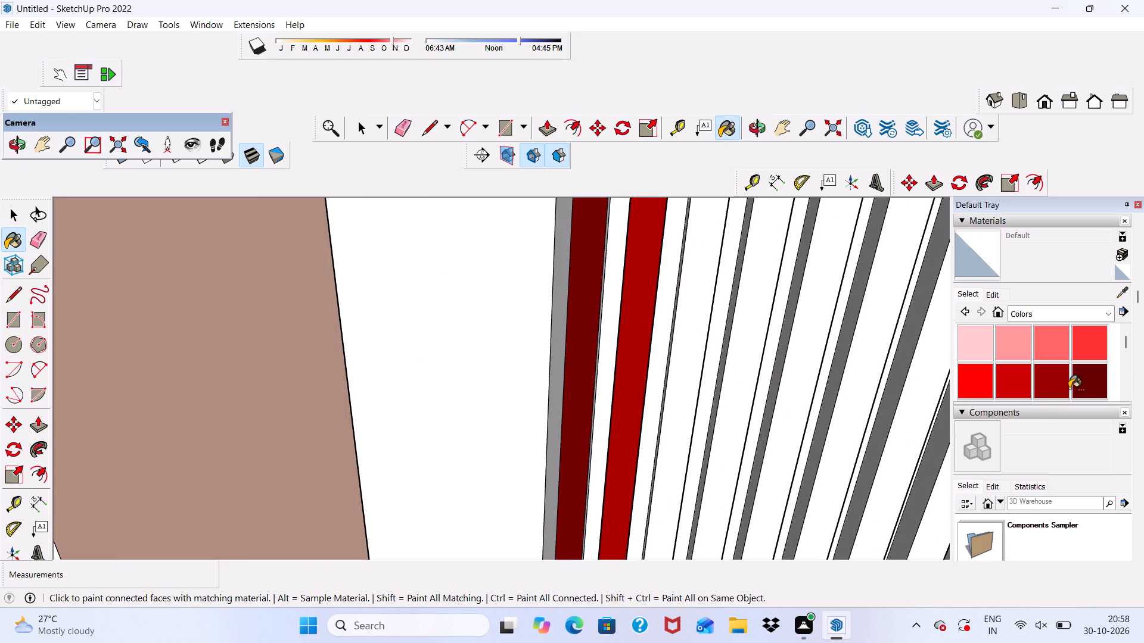
Repaint the front of the upper panel's second slat with Color A08.
left_click(1078, 388)
scroll(621, 351, "up", 4)
left_click(639, 333)
scroll(638, 333, "down", 4)
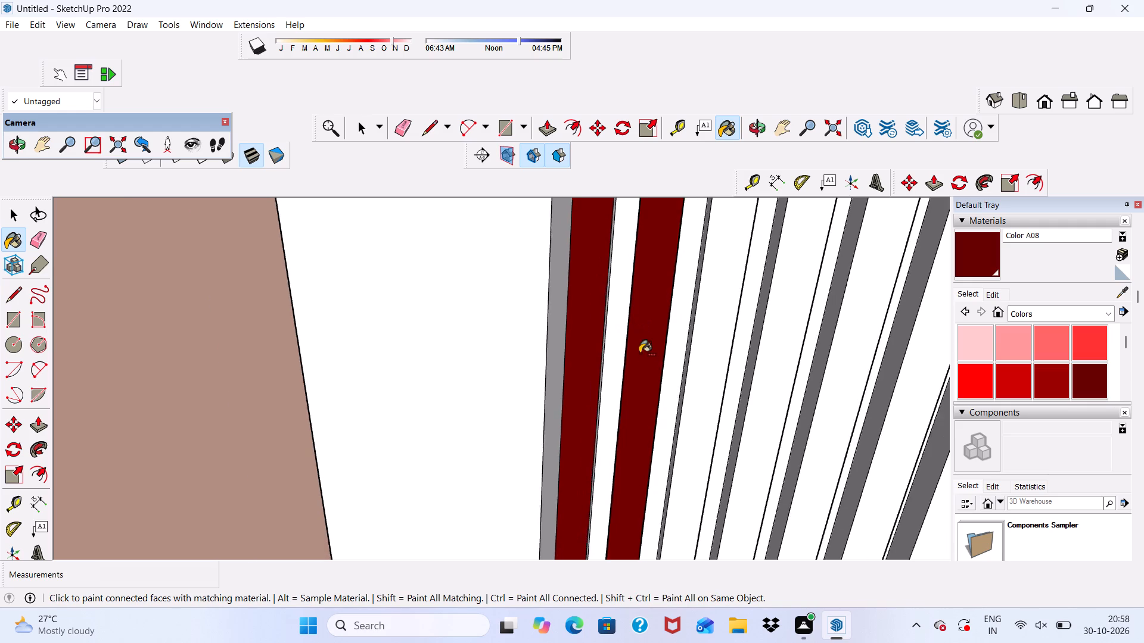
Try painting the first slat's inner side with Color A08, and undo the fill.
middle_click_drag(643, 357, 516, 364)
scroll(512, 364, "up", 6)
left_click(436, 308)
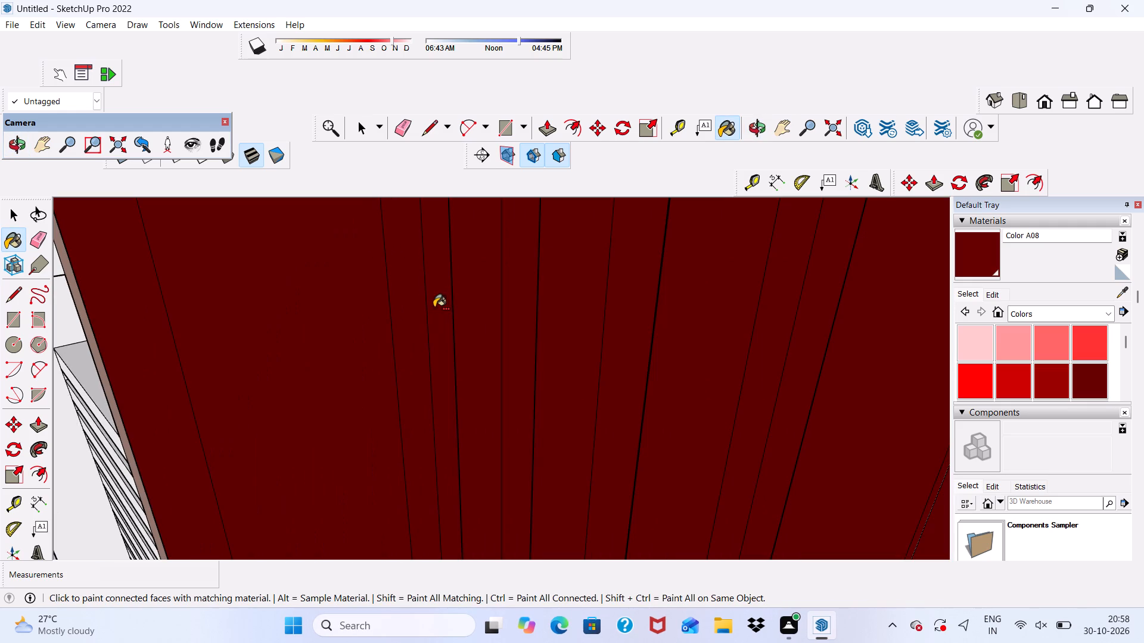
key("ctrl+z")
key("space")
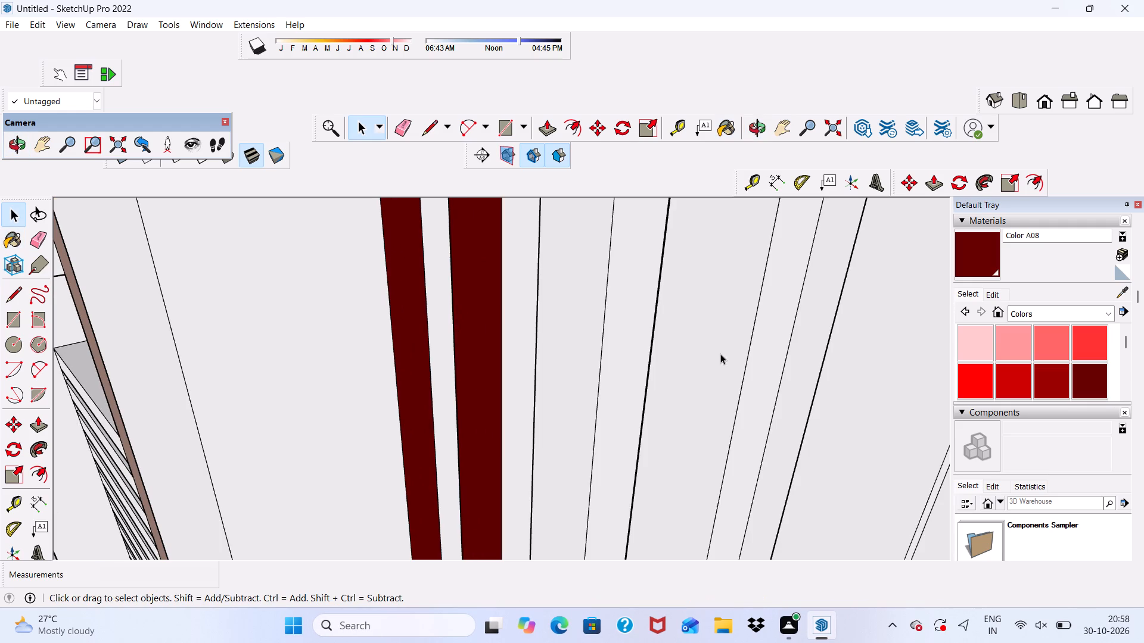
Paint the inner side faces of the upper panel's first two slats with Color A08.
left_click(1092, 380)
scroll(559, 324, "up", 4)
scroll(371, 332, "up", 1)
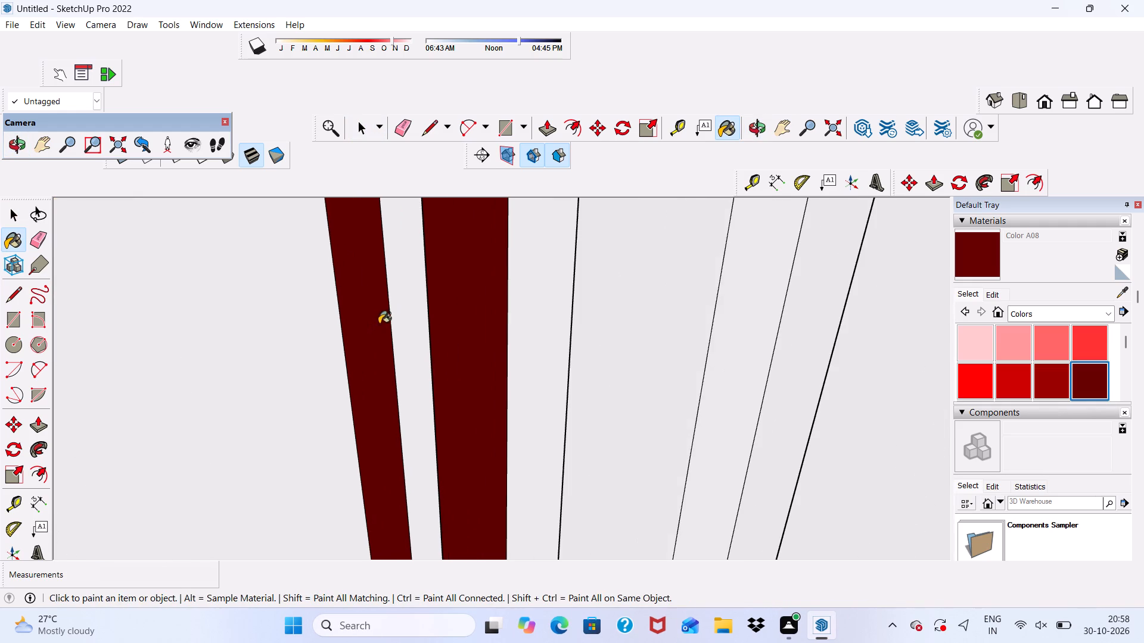
left_click(402, 311)
left_click(540, 330)
Paint the fronts of the third to sixth slats of the upper panel with Color A08.
scroll(497, 294, "down", 7)
middle_click_drag(482, 331, 496, 336)
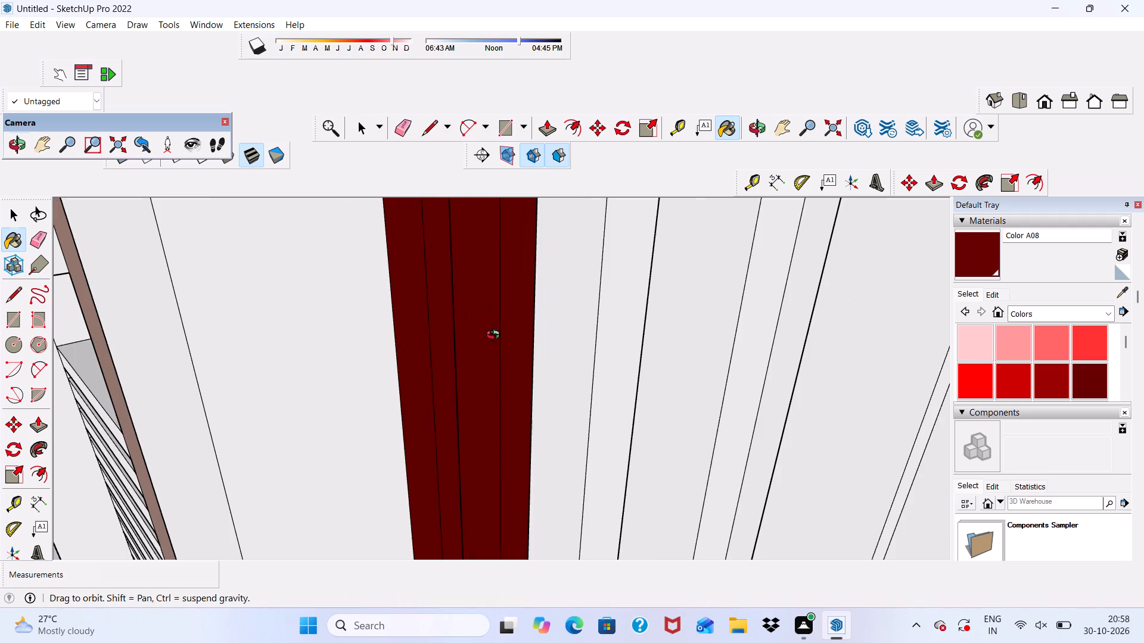
middle_click_drag(496, 336, 581, 347)
scroll(588, 339, "up", 1)
scroll(471, 257, "down", 6)
scroll(638, 302, "down", 5)
scroll(635, 351, "up", 5)
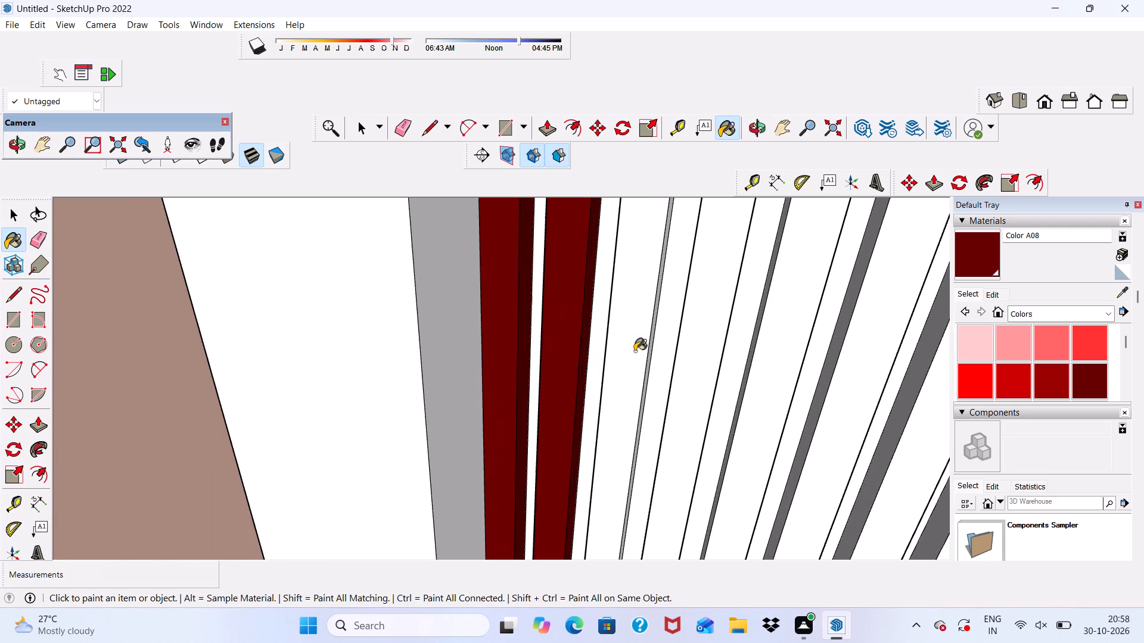
scroll(635, 351, "down", 1)
scroll(635, 351, "up", 1)
left_click(635, 351)
left_click(688, 376)
scroll(659, 318, "down", 6)
left_click(709, 370)
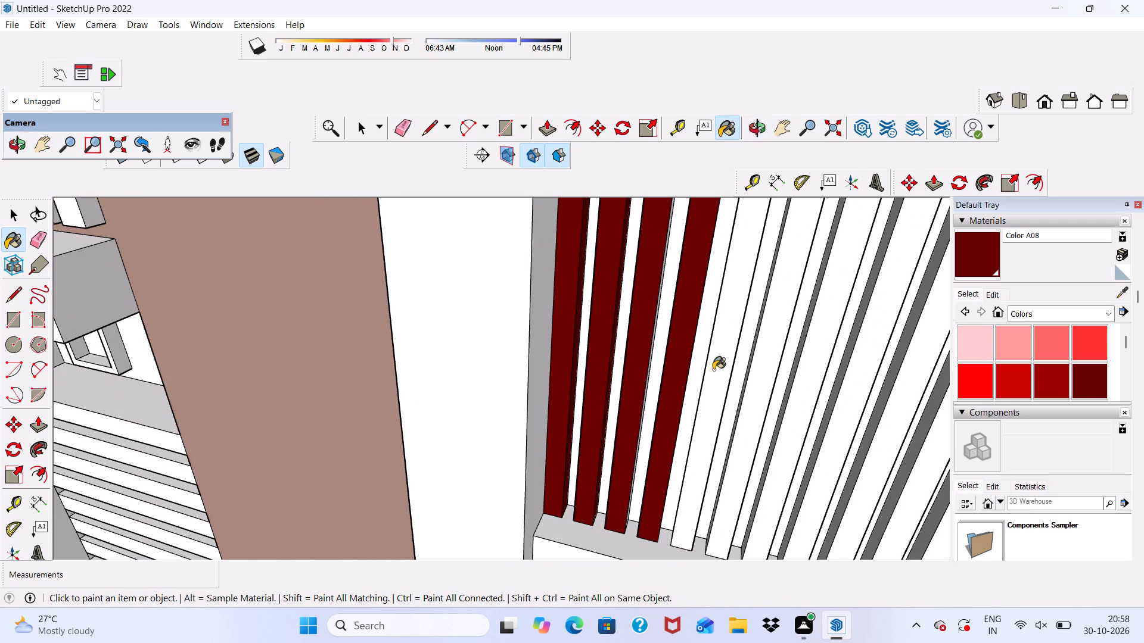
left_click(755, 392)
Paint the fronts of the next five slats, the seventh to eleventh, of the upper panel with Color A08.
scroll(664, 305, "down", 5)
scroll(694, 370, "down", 5)
scroll(0, 0, "up", 1)
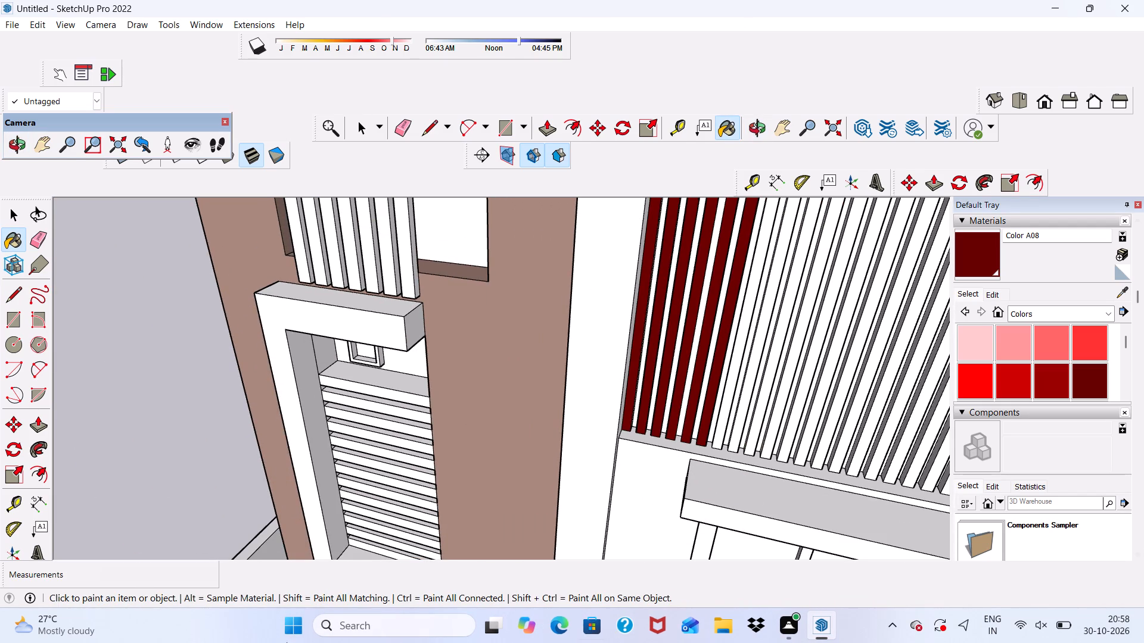
scroll(458, 541, "down", 2)
scroll(536, 375, "down", 4)
scroll(688, 411, "up", 10)
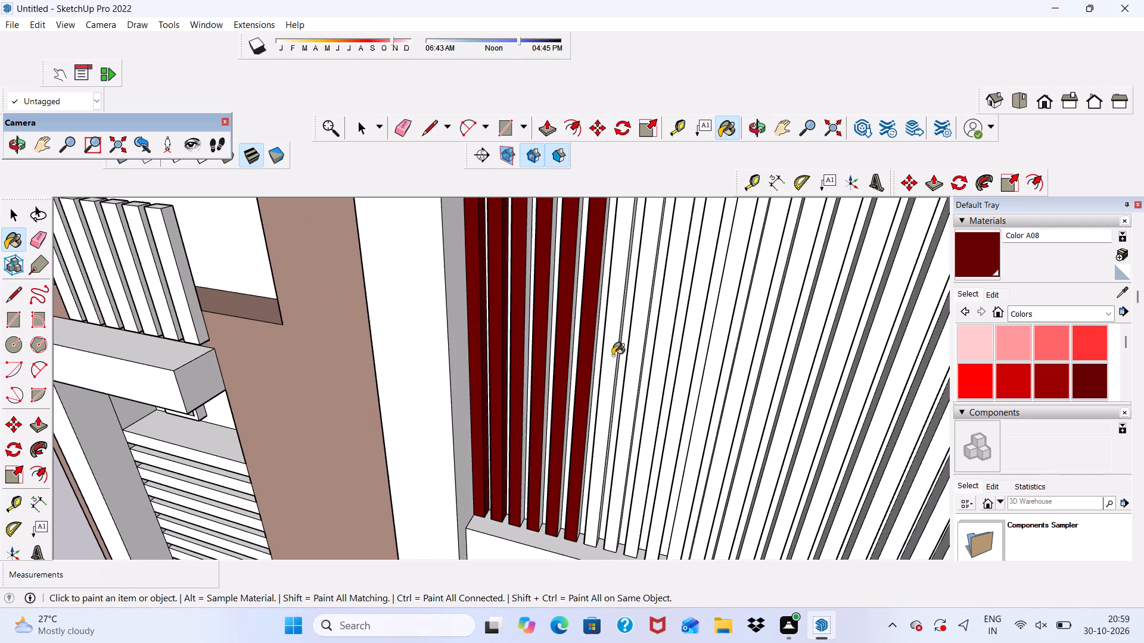
left_click(613, 355)
scroll(663, 385, "up", 2)
left_click(625, 372)
left_click(654, 407)
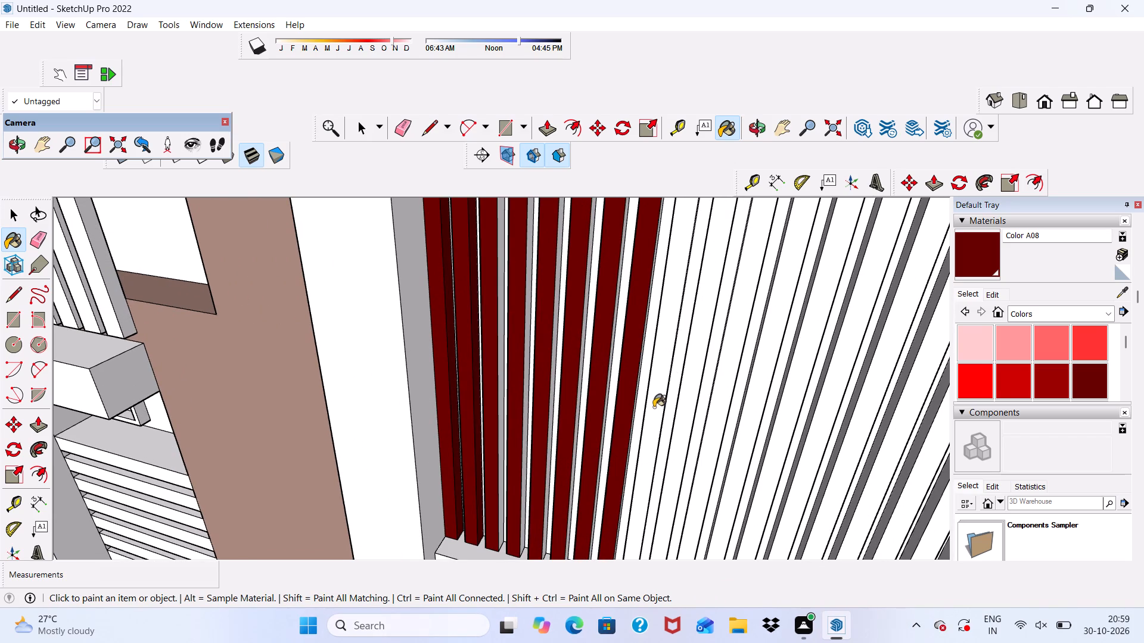
left_click(686, 413)
left_click(709, 444)
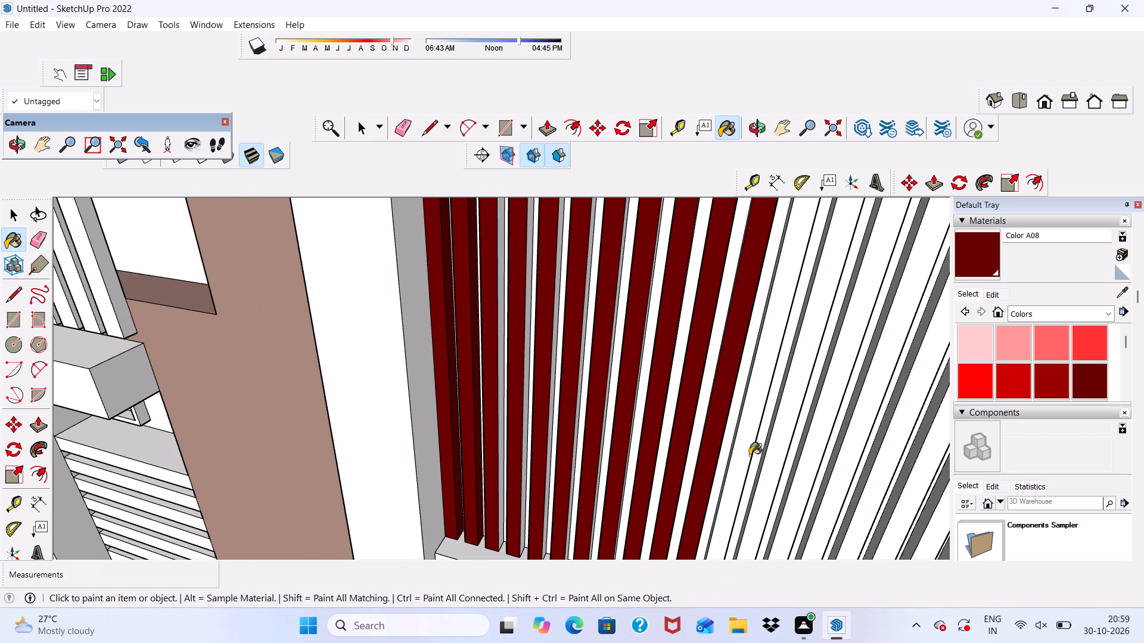
Paint the fronts of the next six unpainted slats of the upper panel with Color A08.
scroll(738, 450, "down", 3)
middle_click_drag(738, 450, 675, 454)
scroll(669, 462, "up", 2)
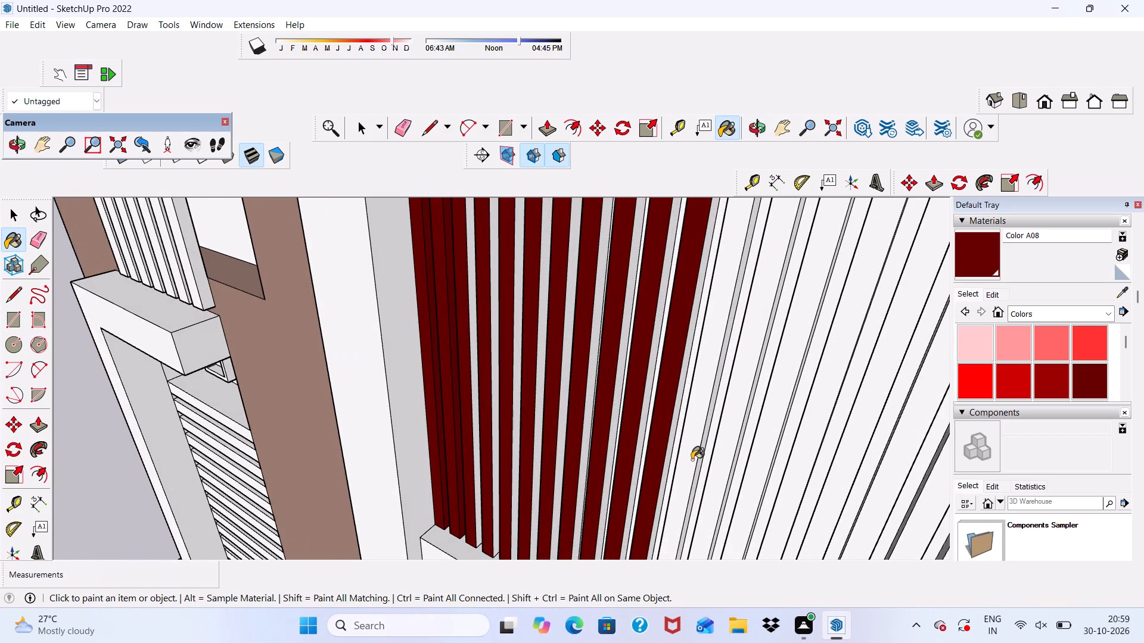
left_click(692, 460)
left_click(723, 475)
left_click(756, 498)
scroll(698, 413, "down", 5)
scroll(757, 466, "up", 1)
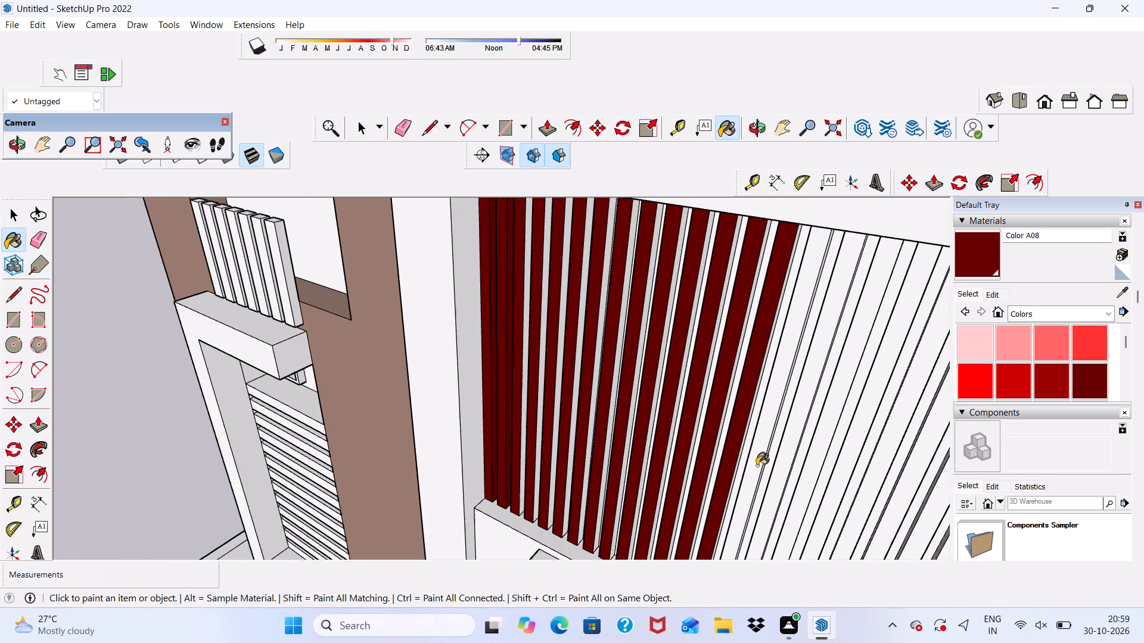
scroll(757, 466, "up", 2)
left_click(757, 466)
left_click(788, 487)
left_click(811, 494)
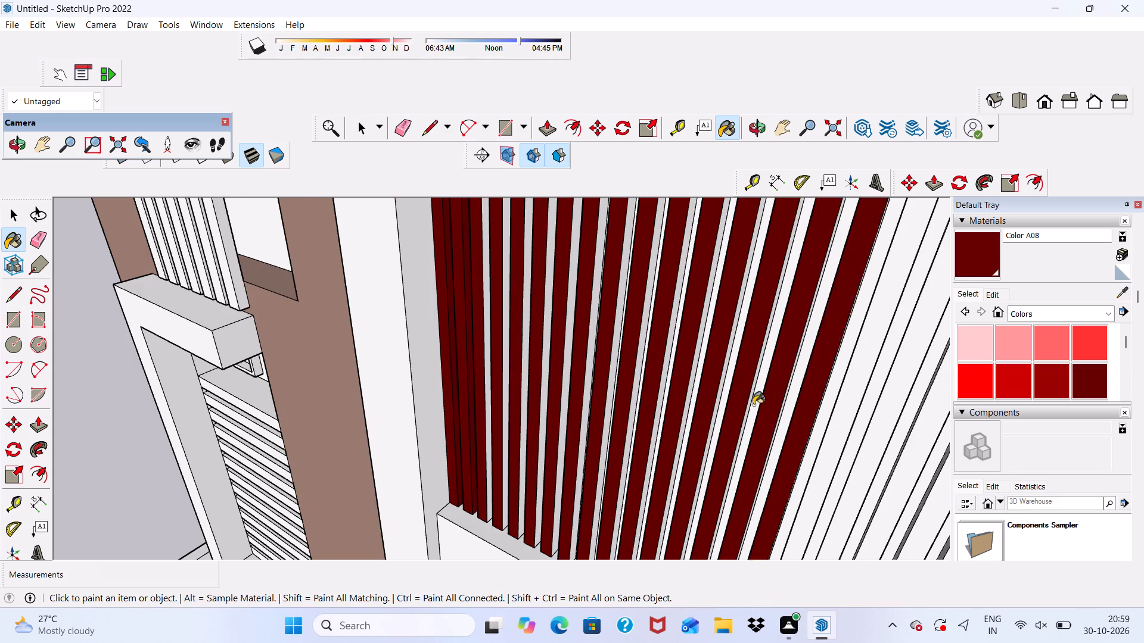
Paint the fronts of the next four unpainted slats of the upper panel with Color A08.
scroll(672, 348, "down", 9)
scroll(763, 427, "up", 11)
left_click(724, 400)
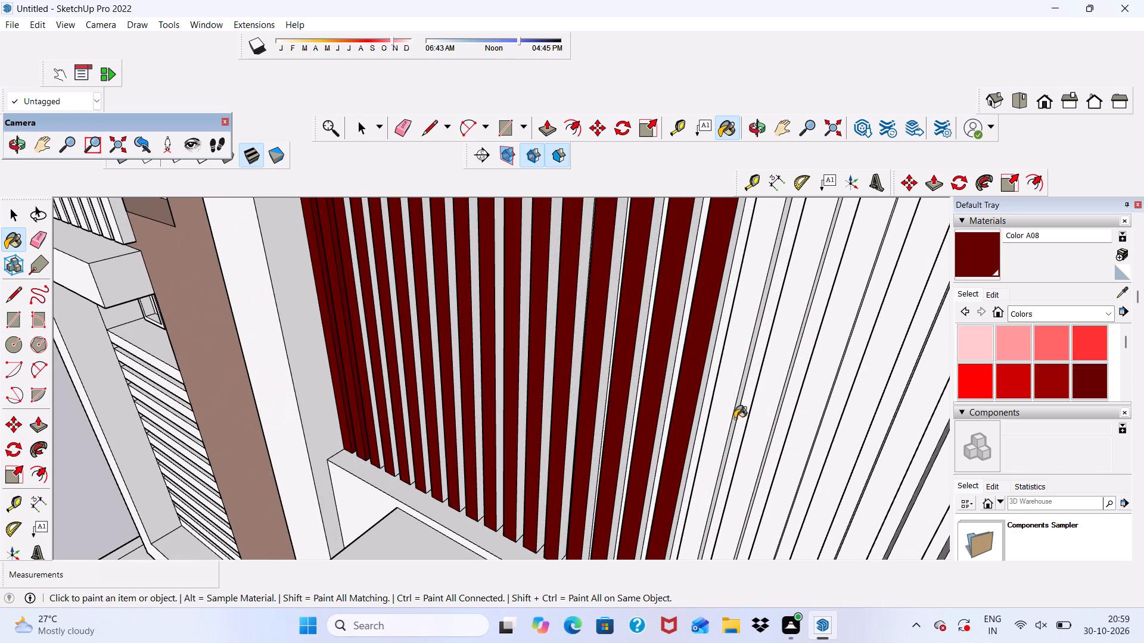
left_click(754, 447)
left_click(796, 472)
left_click(835, 485)
Paint the fronts of the next four unpainted slats of the upper panel with Color A08.
scroll(785, 402, "down", 5)
scroll(864, 475, "up", 6)
scroll(824, 431, "down", 5)
middle_click_drag(822, 431, 753, 438)
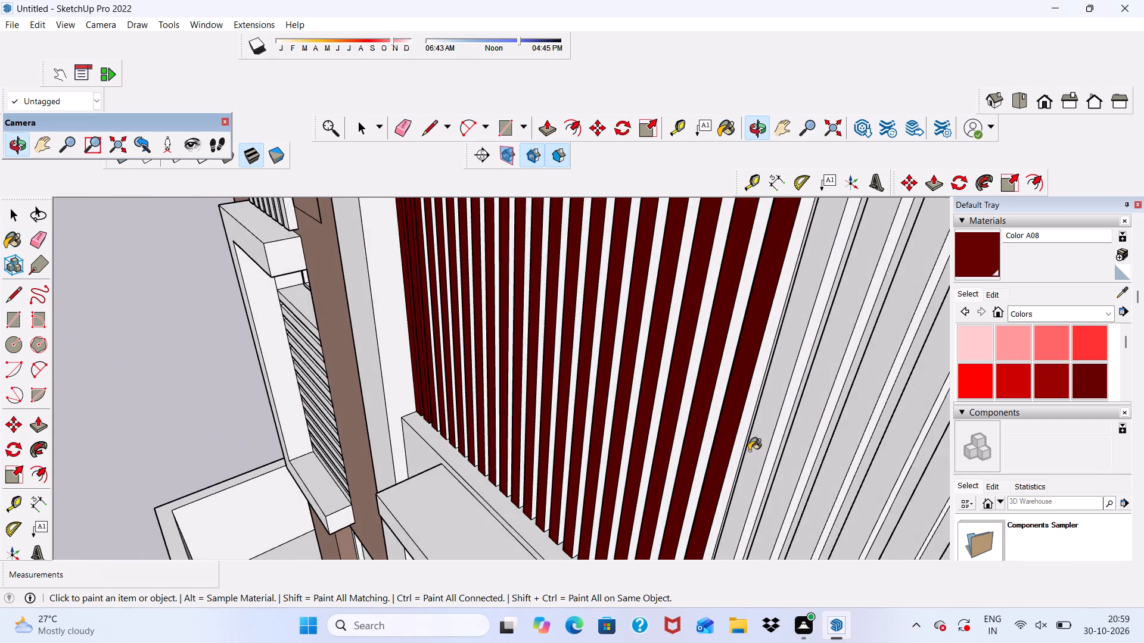
scroll(752, 452, "up", 4)
left_click(753, 449)
left_click(819, 480)
scroll(807, 437, "down", 5)
left_click(856, 469)
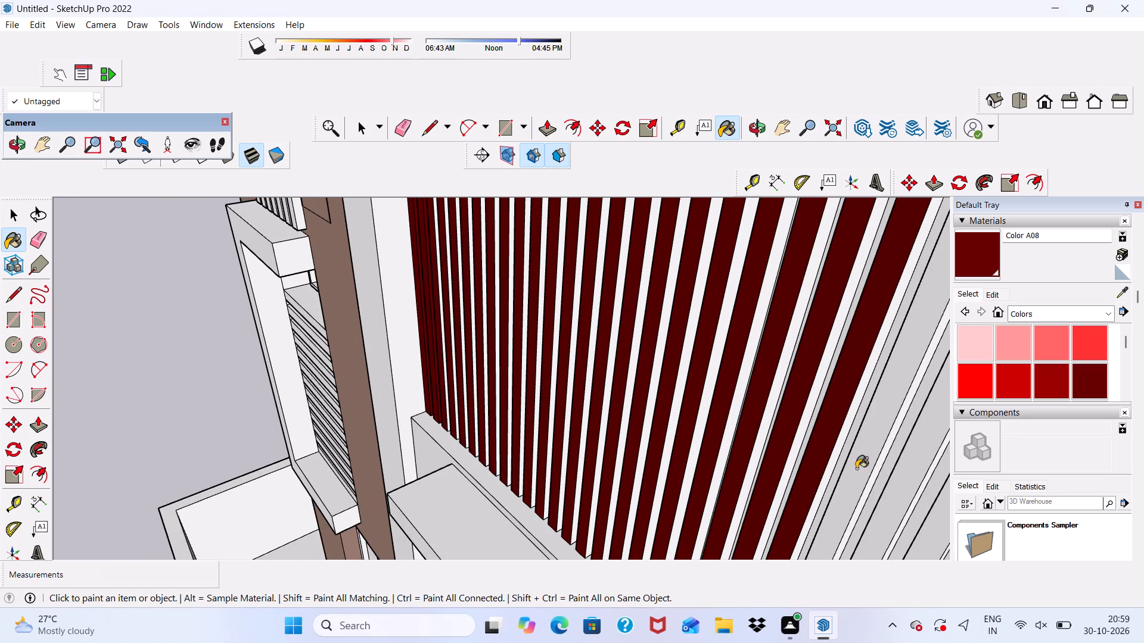
left_click(897, 521)
Paint the fronts of the remaining unpainted slats, up to the outer corner of the upper panel, with Color A08.
scroll(695, 414, "down", 11)
scroll(758, 432, "up", 9)
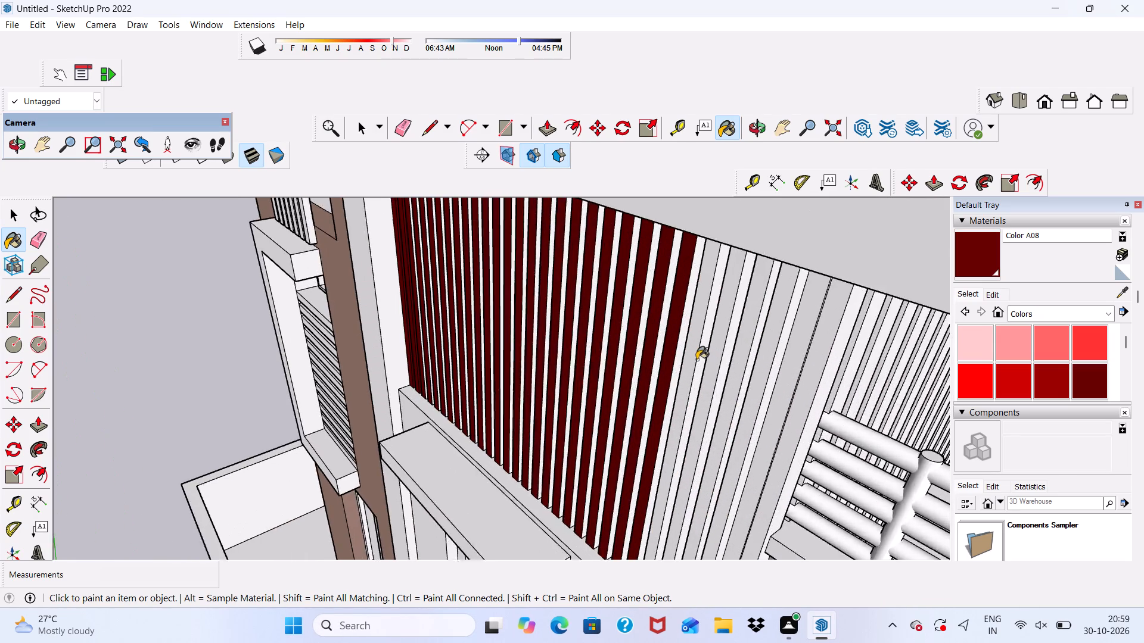
scroll(697, 360, "up", 2)
left_click(684, 348)
left_click(717, 393)
left_click(744, 422)
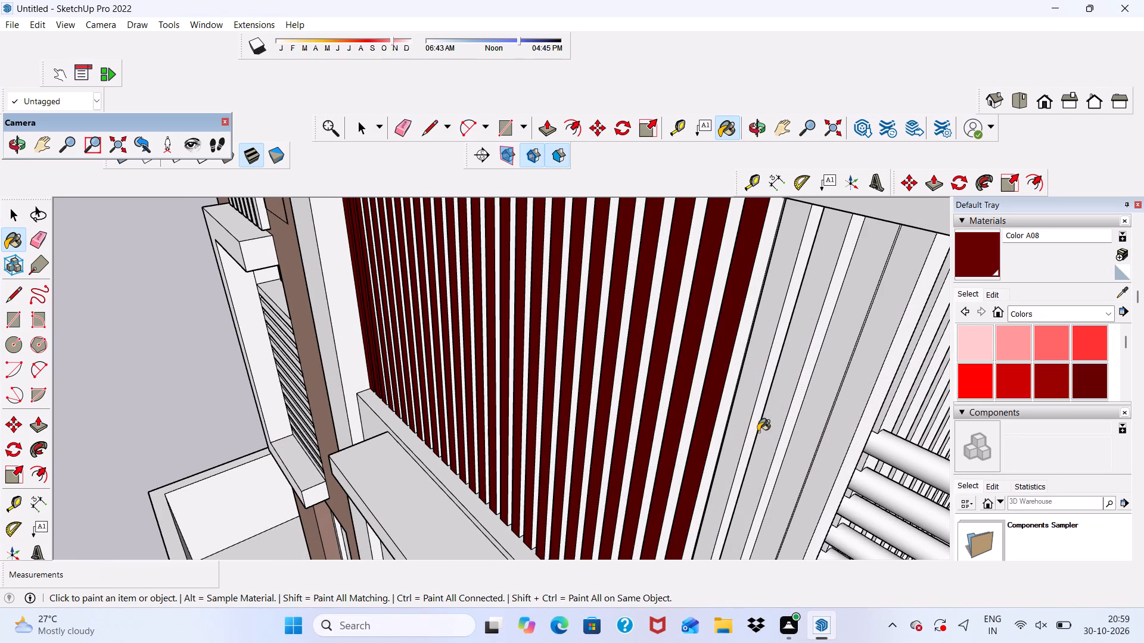
left_click(771, 440)
left_click(799, 457)
scroll(801, 447, "down", 3)
scroll(821, 450, "up", 4)
left_click(821, 445)
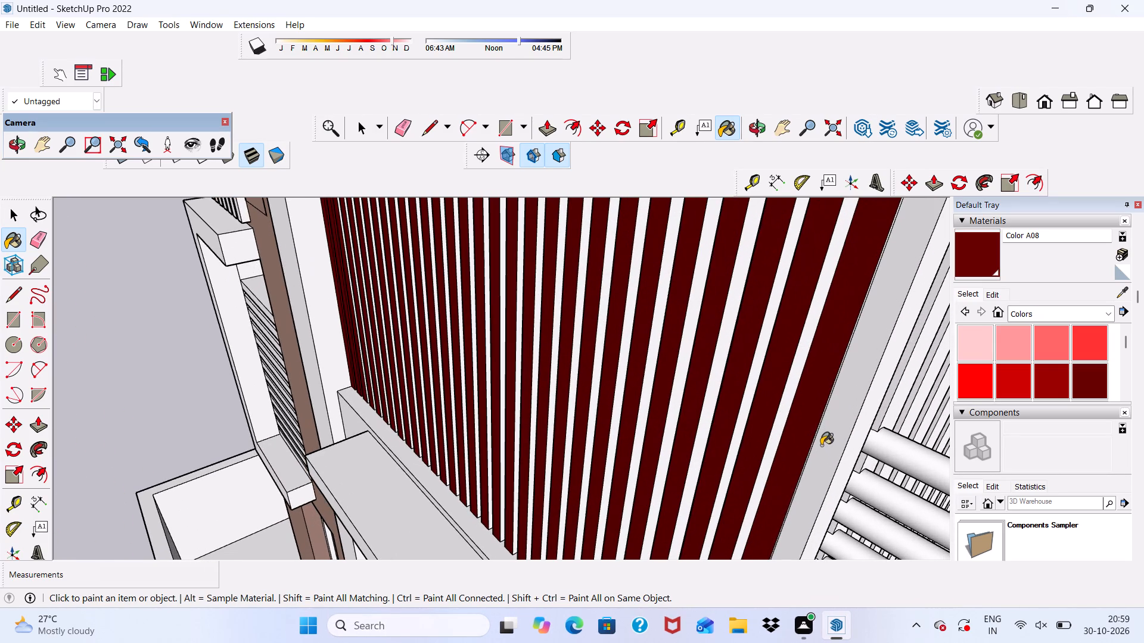
left_click(819, 424)
left_click(819, 422)
scroll(778, 373, "down", 5)
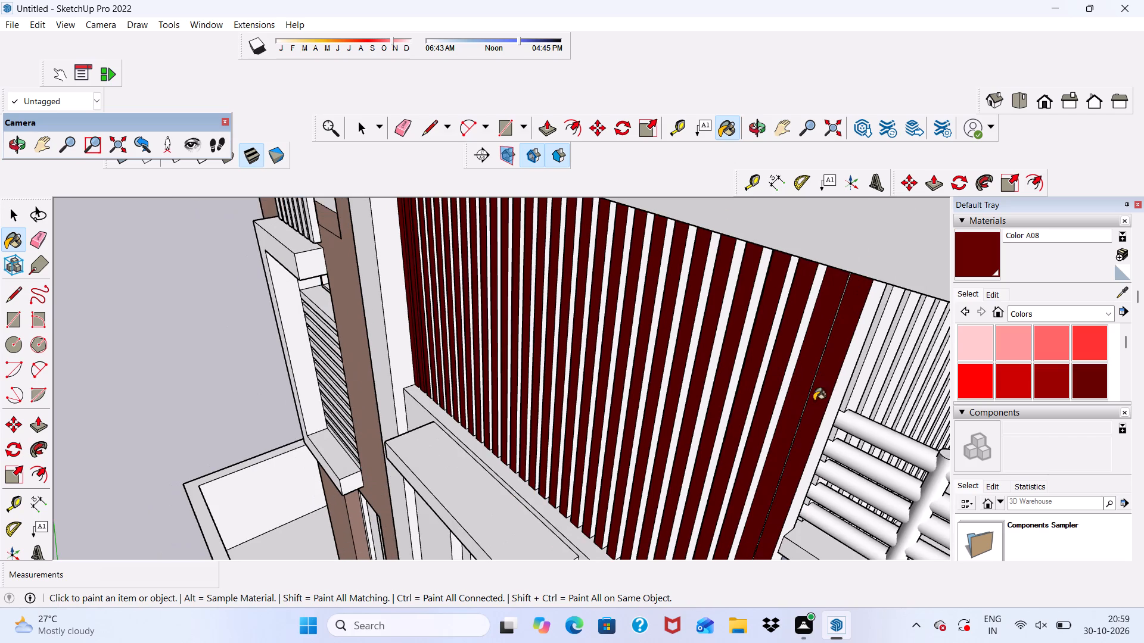
Paint the outer side face of the corner slat and the exposed side of the neighbouring slat with Color A08.
middle_click_drag(841, 409, 697, 362)
left_click(790, 405)
scroll(701, 344, "up", 2)
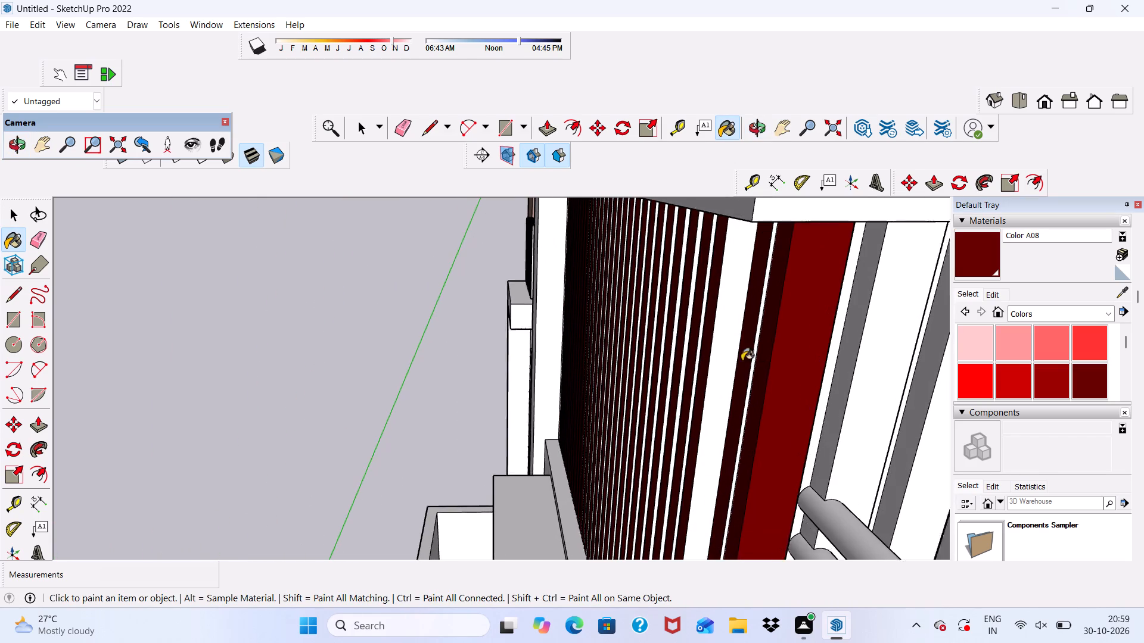
scroll(742, 361, "up", 2)
left_click(715, 359)
scroll(715, 359, "down", 2)
Paint the side faces of the slats following inward from the panel's outer corner with Color A08.
middle_click_drag(715, 359, 821, 411)
scroll(649, 348, "up", 1)
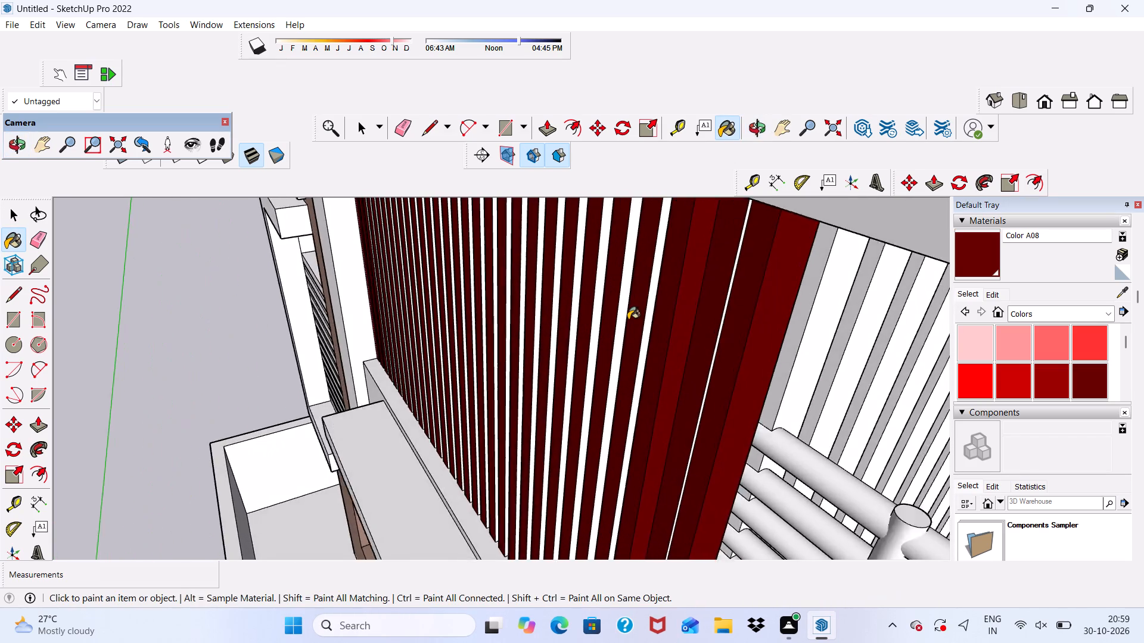
scroll(628, 320, "up", 14)
left_click(664, 332)
left_click(565, 311)
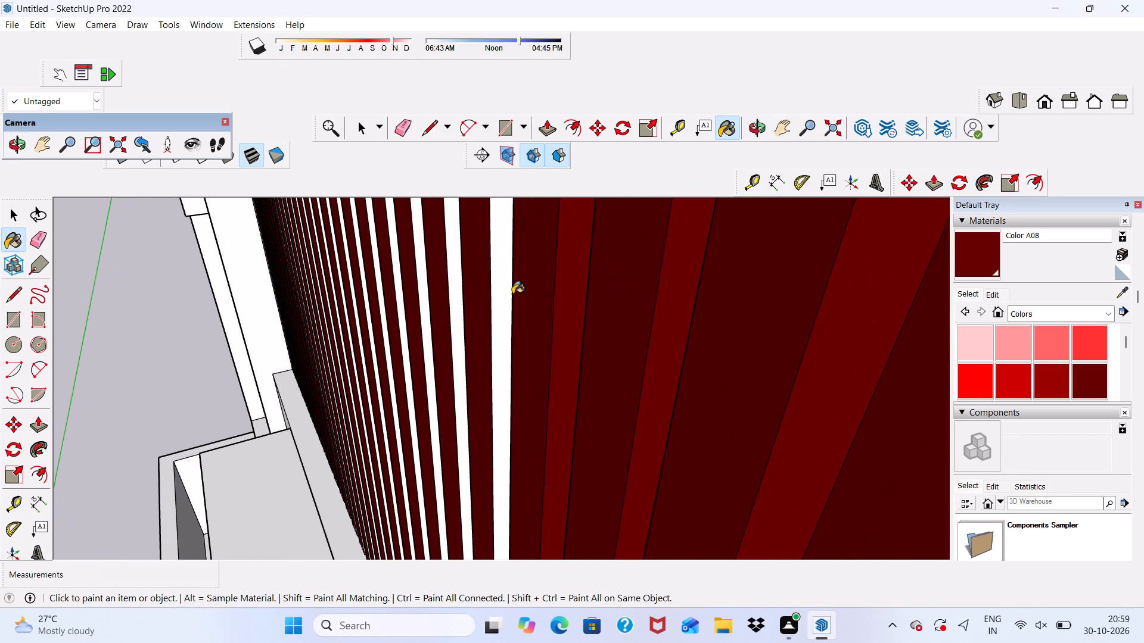
left_click(503, 286)
left_click(452, 249)
scroll(435, 257, "up", 5)
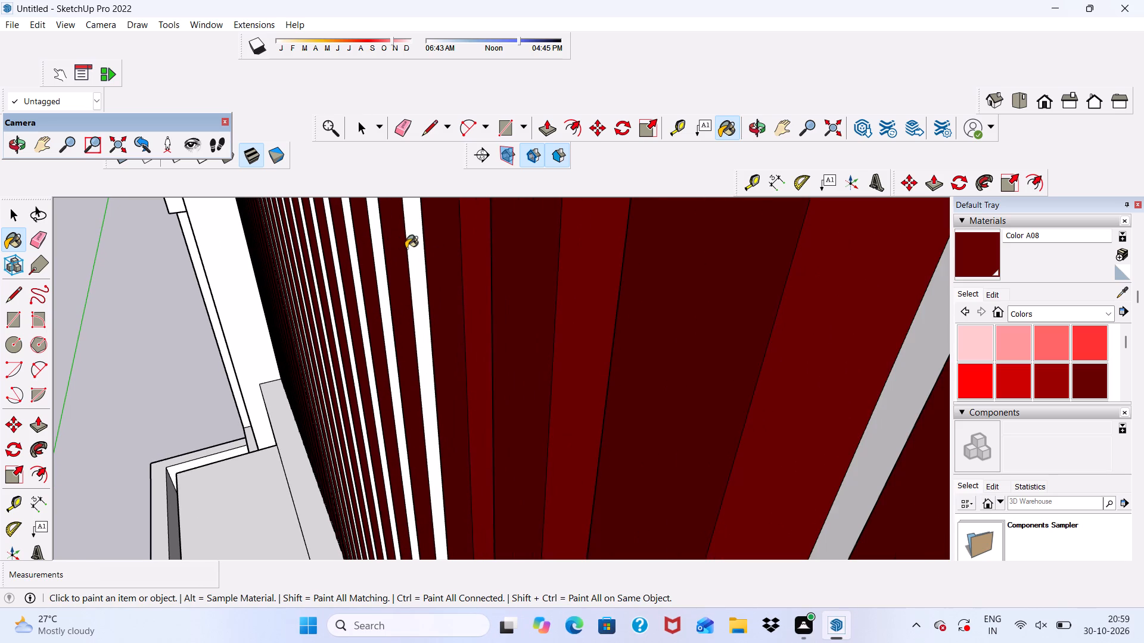
left_click(407, 248)
scroll(379, 248, "up", 4)
left_click(371, 248)
left_click(378, 248)
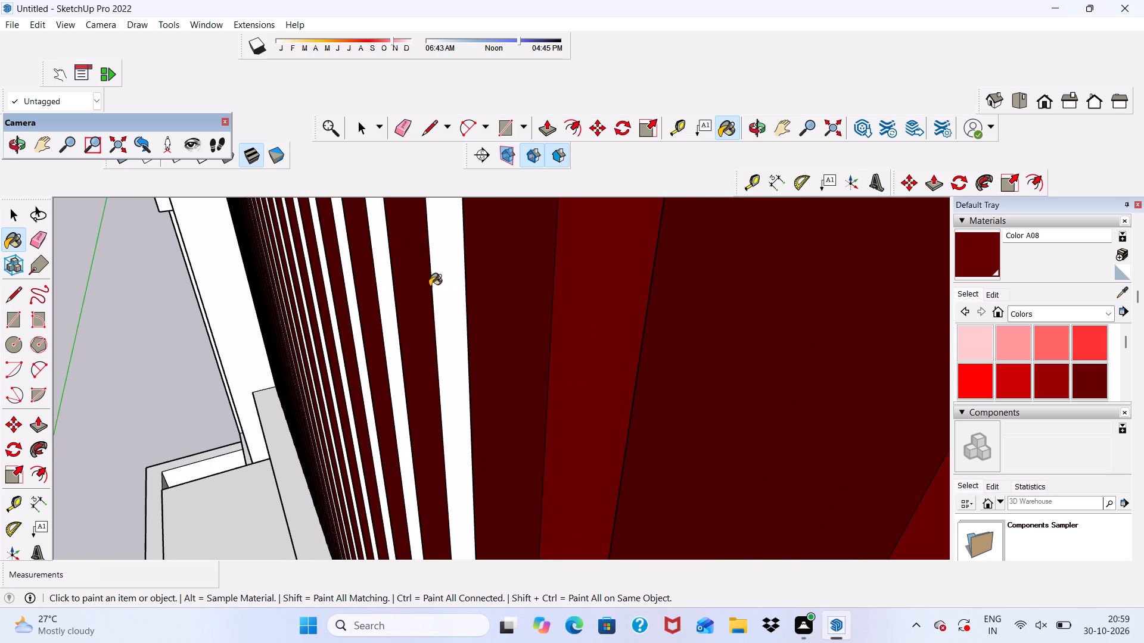
left_click(442, 286)
scroll(446, 274, "down", 20)
scroll(446, 274, "down", 7)
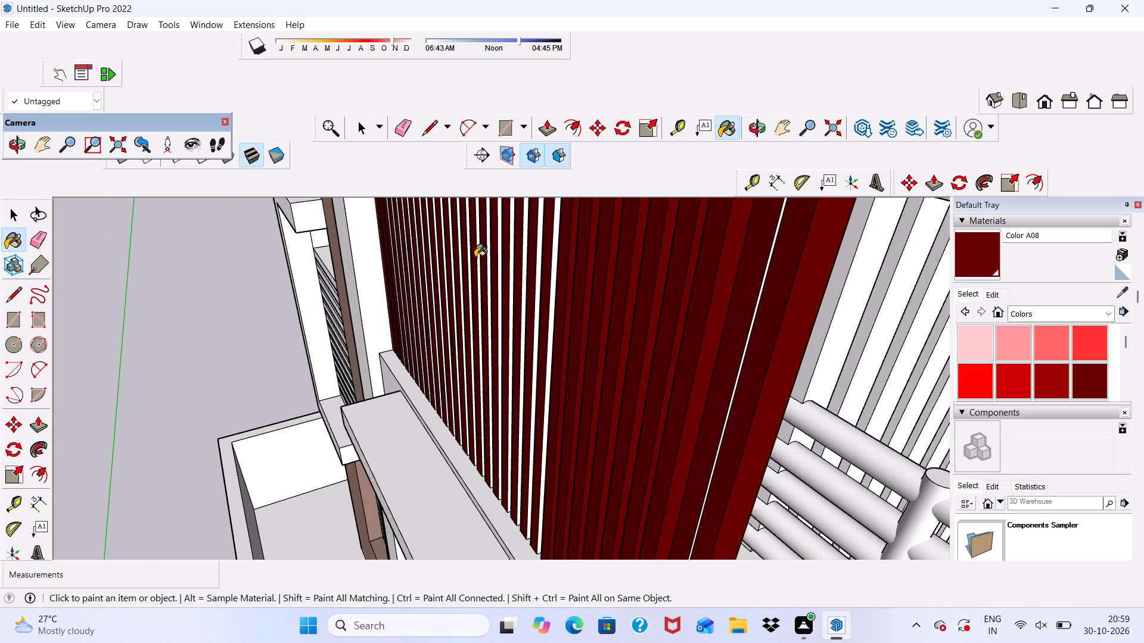
Paint the same side faces of the next seven slats of the upper panel with Color A08.
scroll(490, 254, "up", 11)
left_click(570, 247)
scroll(496, 234, "up", 3)
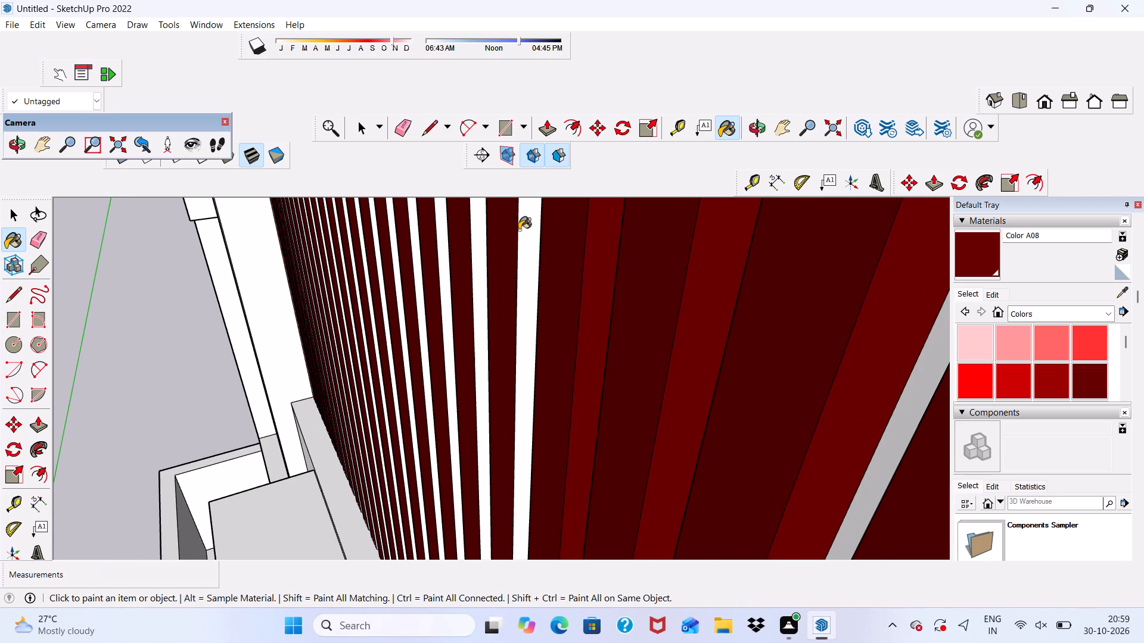
left_click(519, 230)
scroll(473, 242, "up", 2)
left_click(479, 241)
scroll(450, 241, "up", 2)
left_click(442, 241)
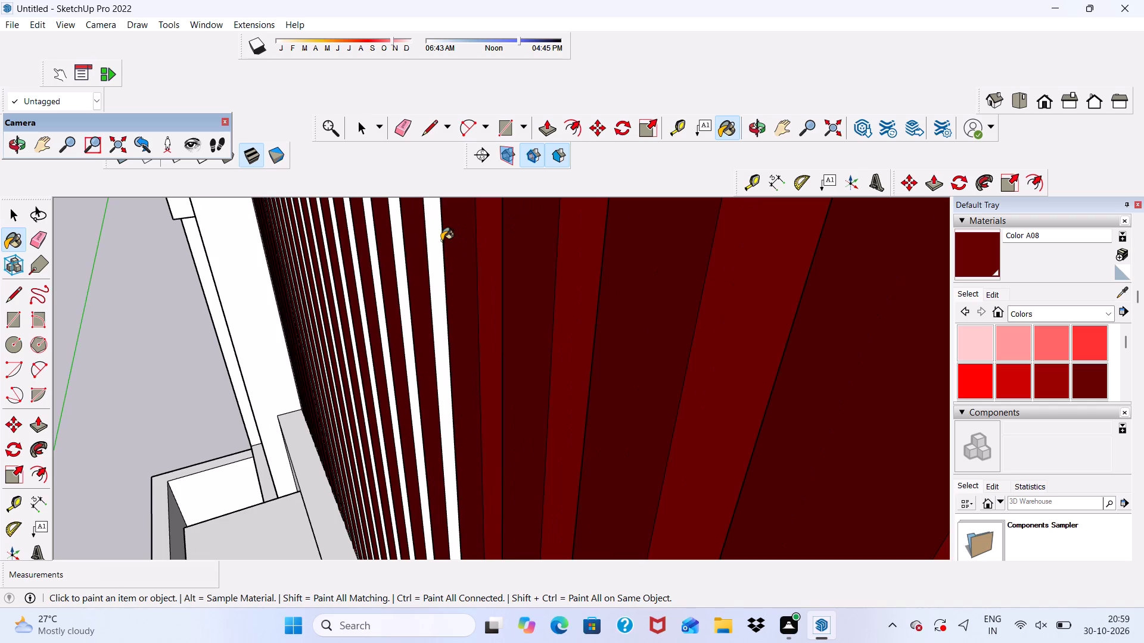
scroll(403, 251, "up", 2)
left_click(398, 251)
scroll(363, 252, "up", 4)
left_click(367, 246)
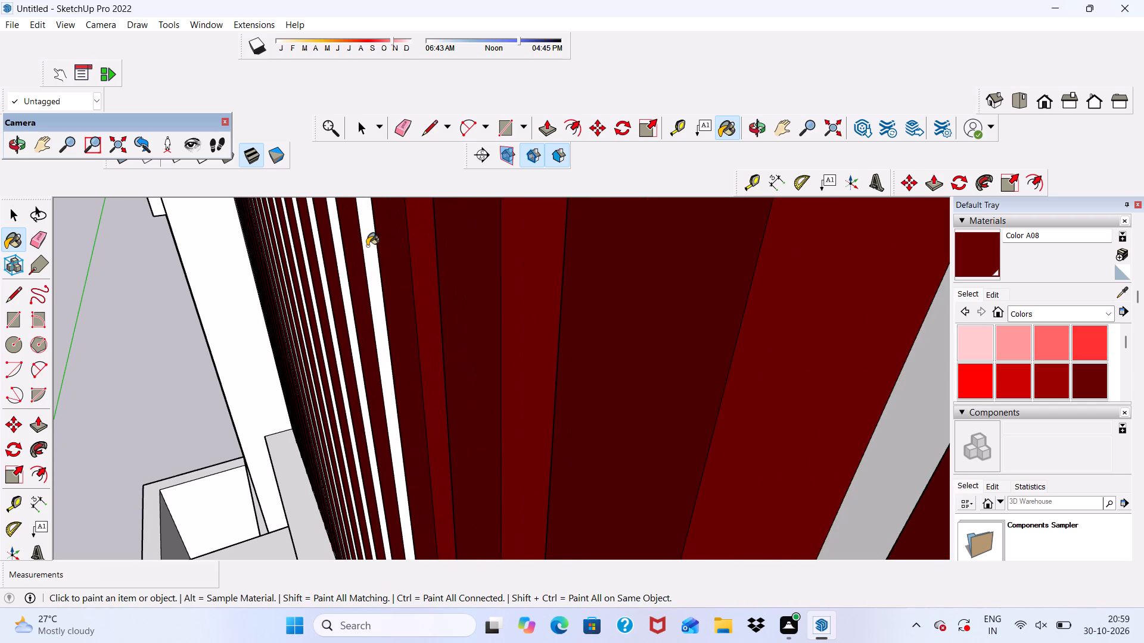
left_click(338, 246)
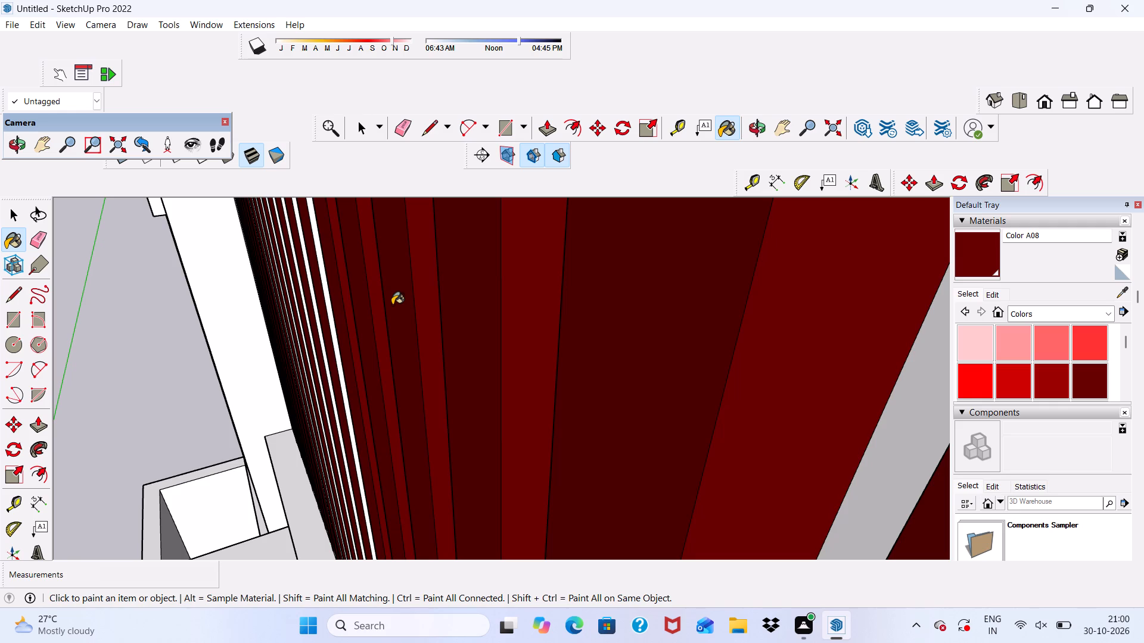
Paint the same side faces of the next six slats of the upper panel with Color A08.
scroll(392, 313, "down", 20)
scroll(434, 327, "down", 1)
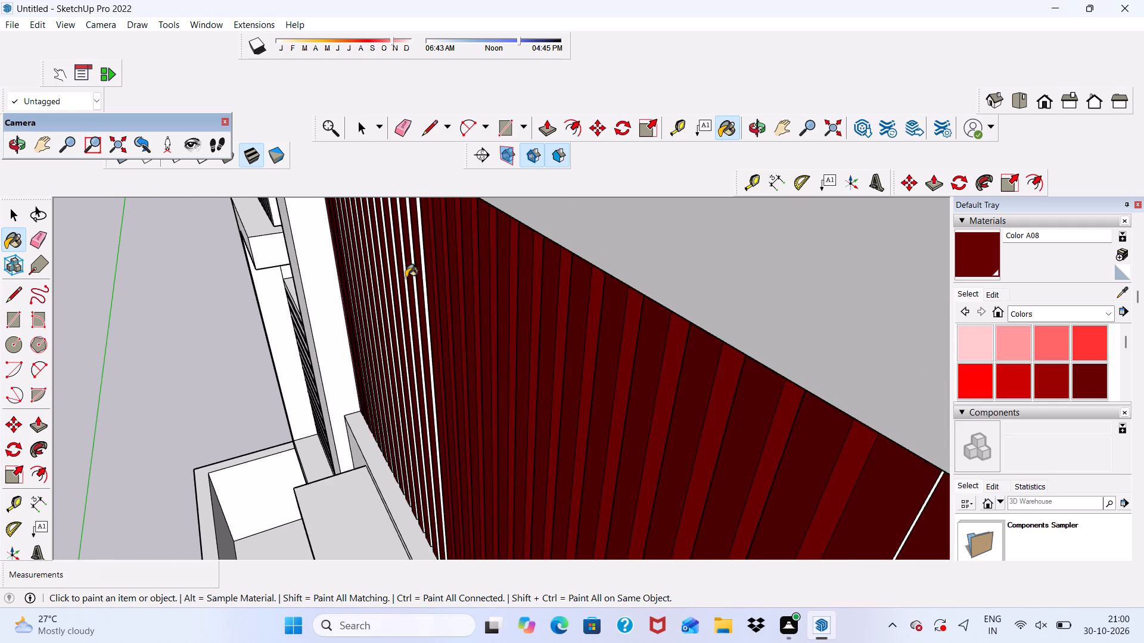
scroll(412, 277, "up", 18)
left_click(424, 283)
scroll(375, 282, "up", 5)
left_click(375, 282)
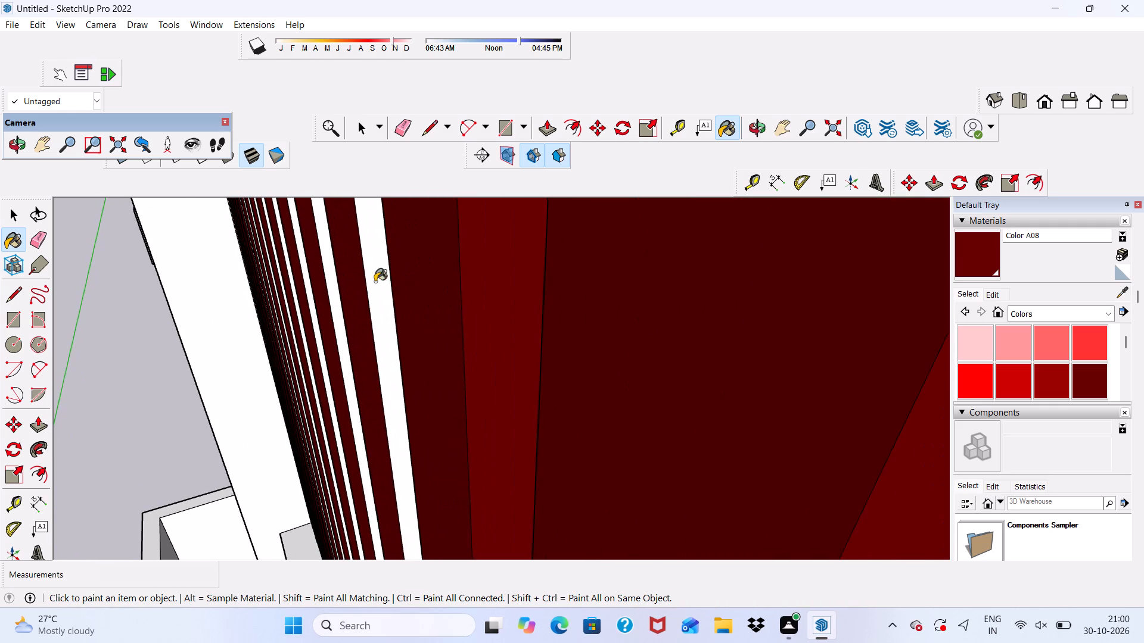
scroll(355, 282, "up", 5)
left_click(324, 282)
scroll(334, 284, "down", 20)
scroll(334, 284, "down", 5)
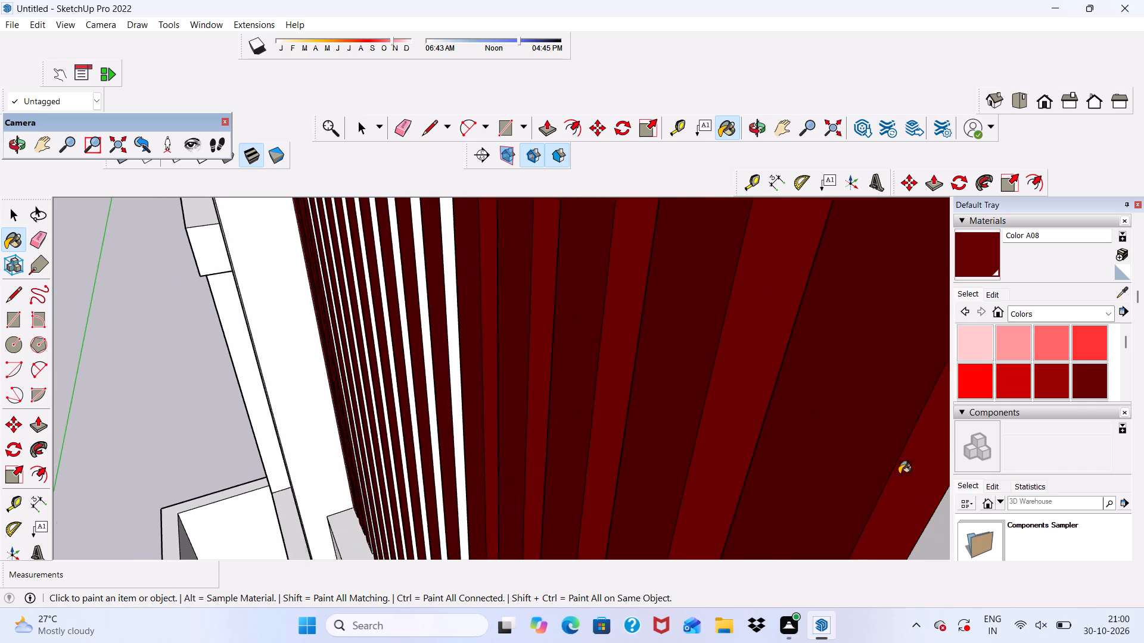
scroll(899, 474, "down", 2)
scroll(534, 336, "up", 11)
left_click(516, 319)
scroll(442, 319, "up", 3)
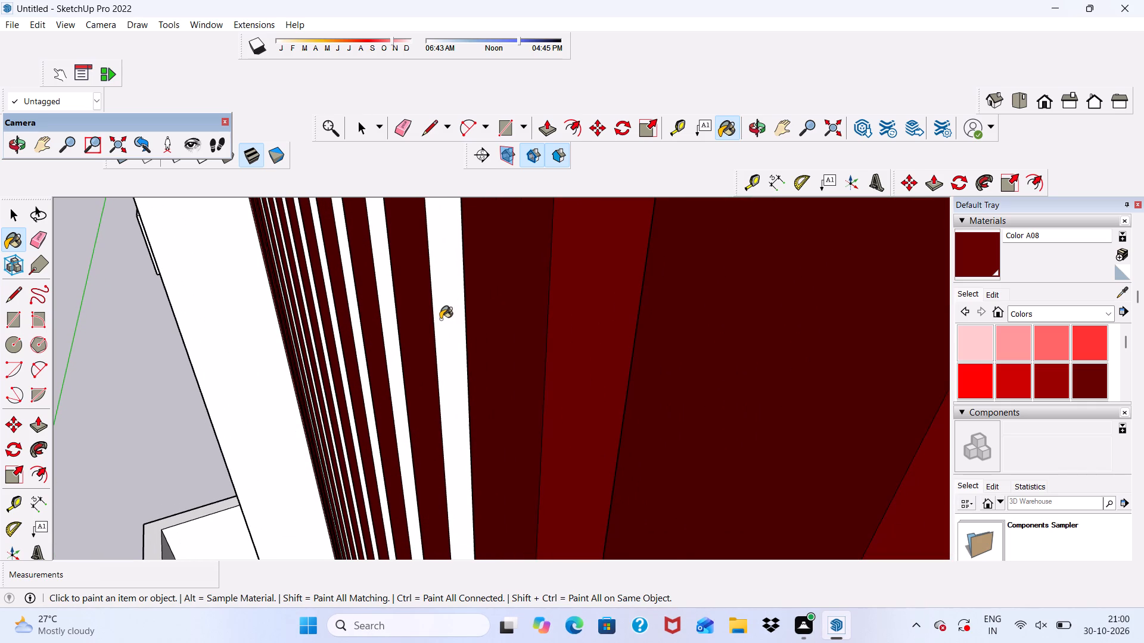
left_click(440, 319)
scroll(440, 319, "down", 3)
scroll(405, 320, "up", 4)
left_click(397, 311)
Paint the same side faces of the next four slats of the upper panel with Color A08.
scroll(397, 311, "down", 13)
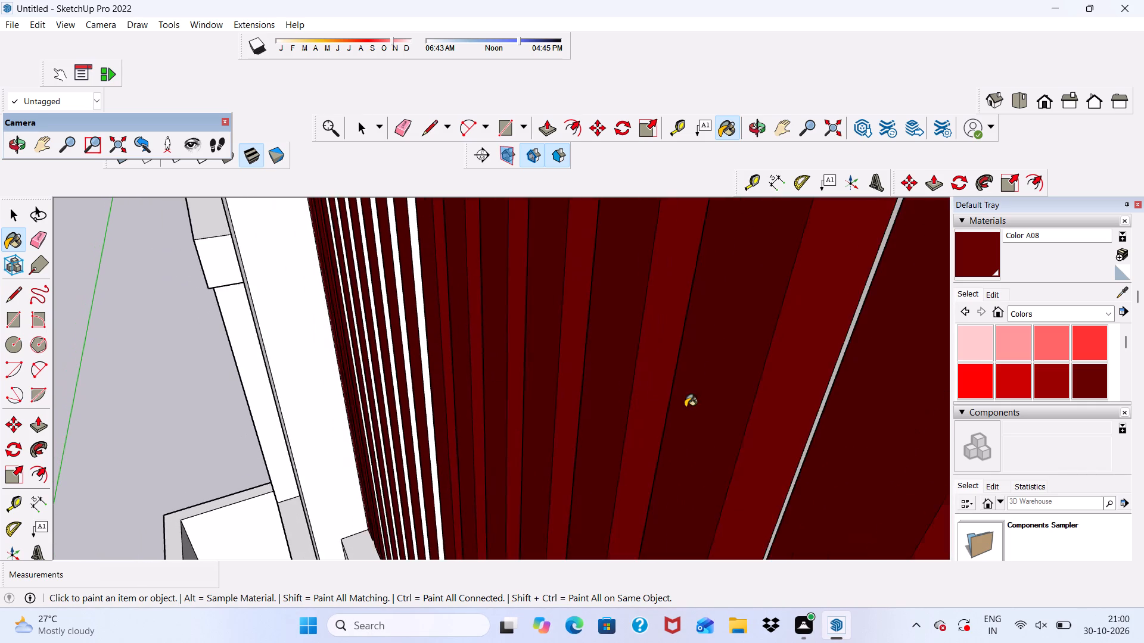
scroll(393, 341, "up", 5)
scroll(442, 316, "up", 5)
left_click(453, 324)
scroll(421, 321, "up", 1)
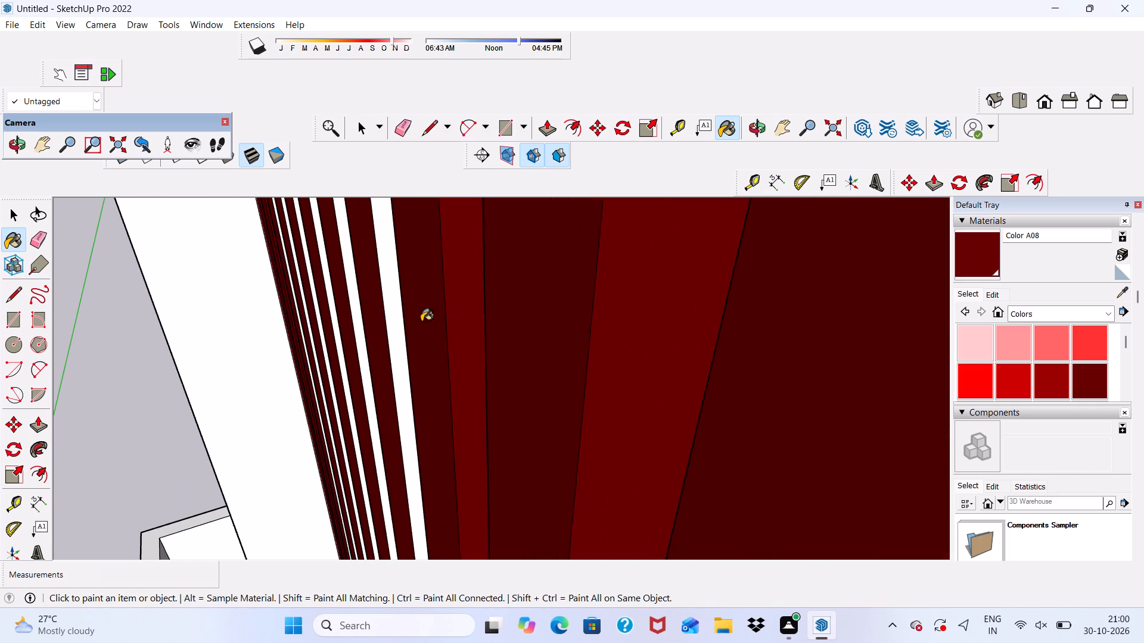
scroll(421, 321, "up", 2)
left_click(396, 321)
scroll(396, 321, "down", 6)
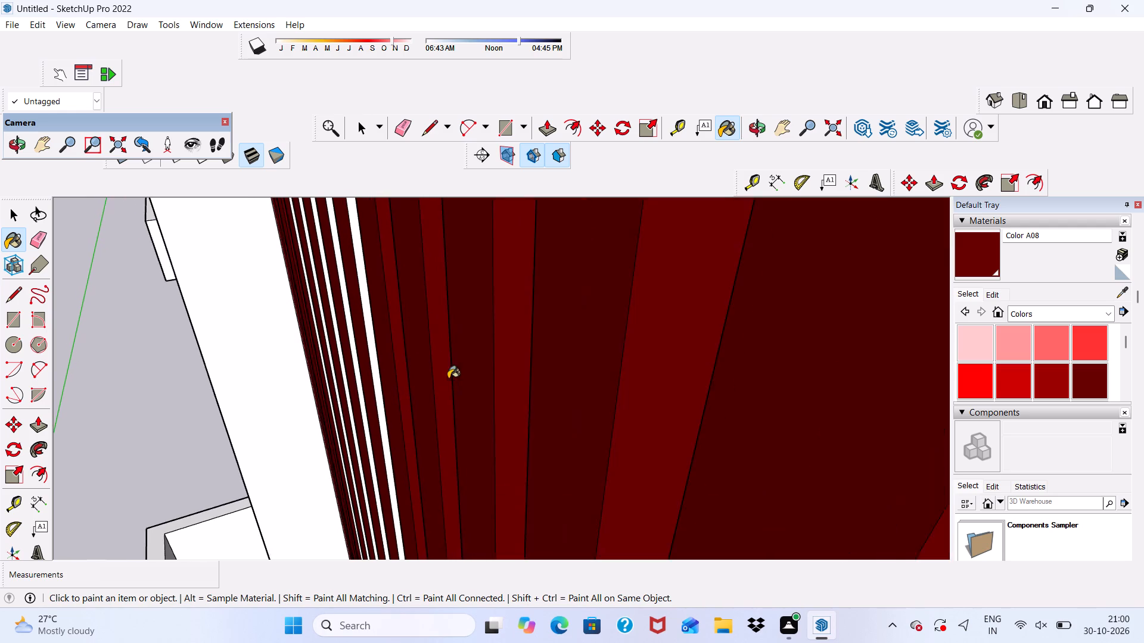
scroll(378, 347, "up", 7)
left_click(372, 315)
scroll(341, 320, "up", 6)
left_click(329, 314)
Paint the same side faces of the last slats beside the plain white wall with Color A08.
scroll(337, 313, "down", 7)
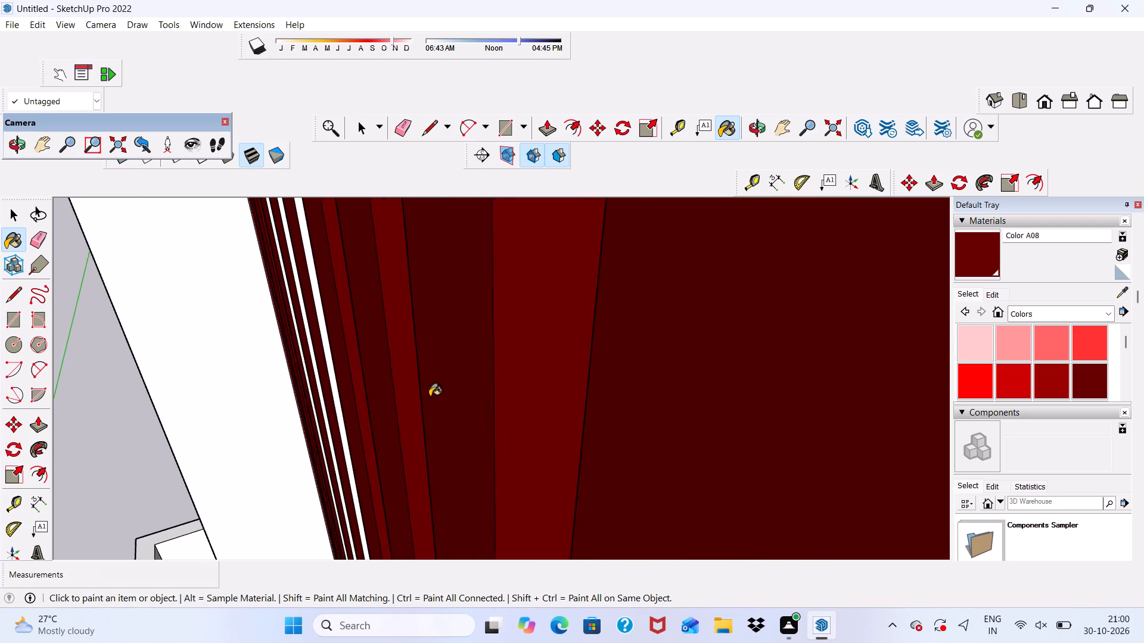
scroll(336, 355, "up", 10)
left_click(320, 302)
scroll(279, 301, "up", 5)
left_click(287, 293)
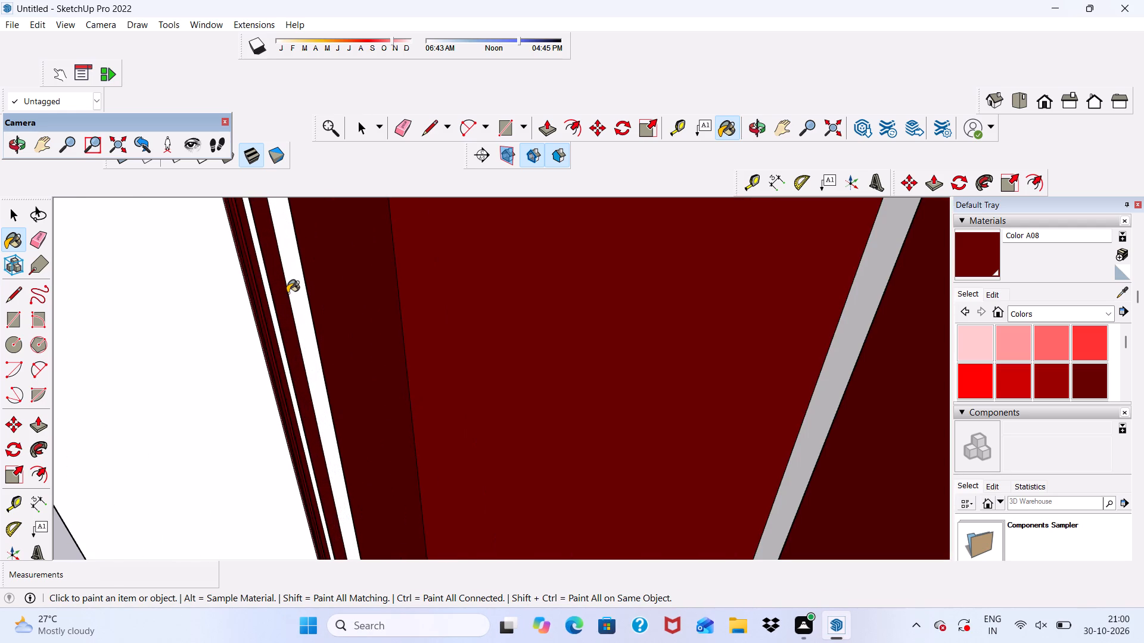
left_click(296, 293)
scroll(281, 301, "up", 4)
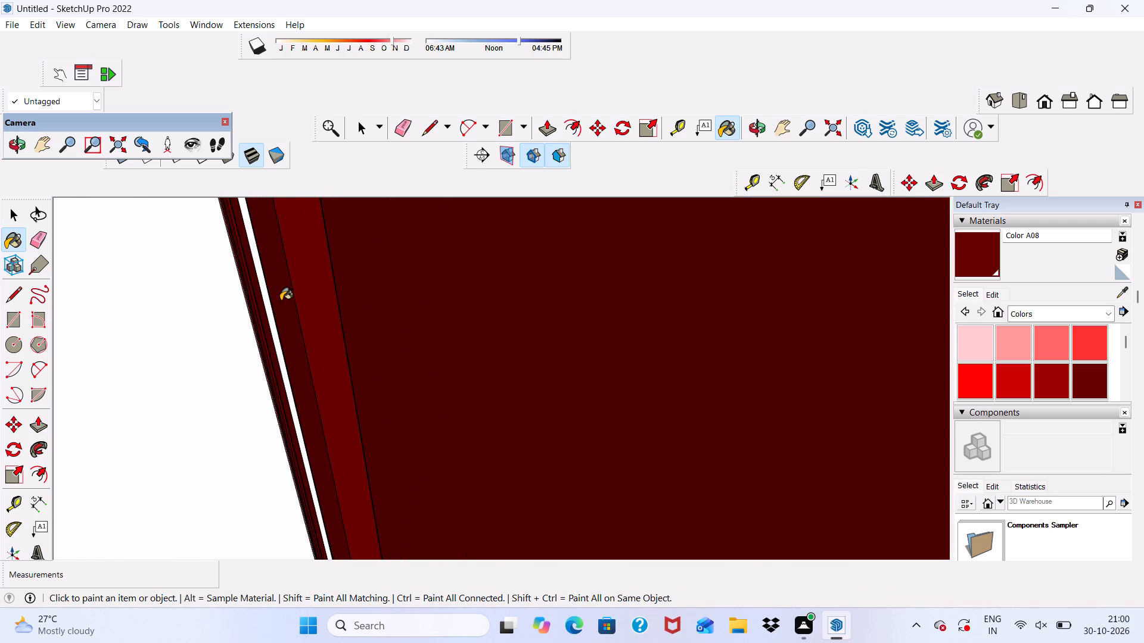
scroll(271, 304, "up", 9)
left_click(261, 305)
Paint the opposite side faces of four slats near the plain white wall with Color A08.
scroll(261, 307, "down", 11)
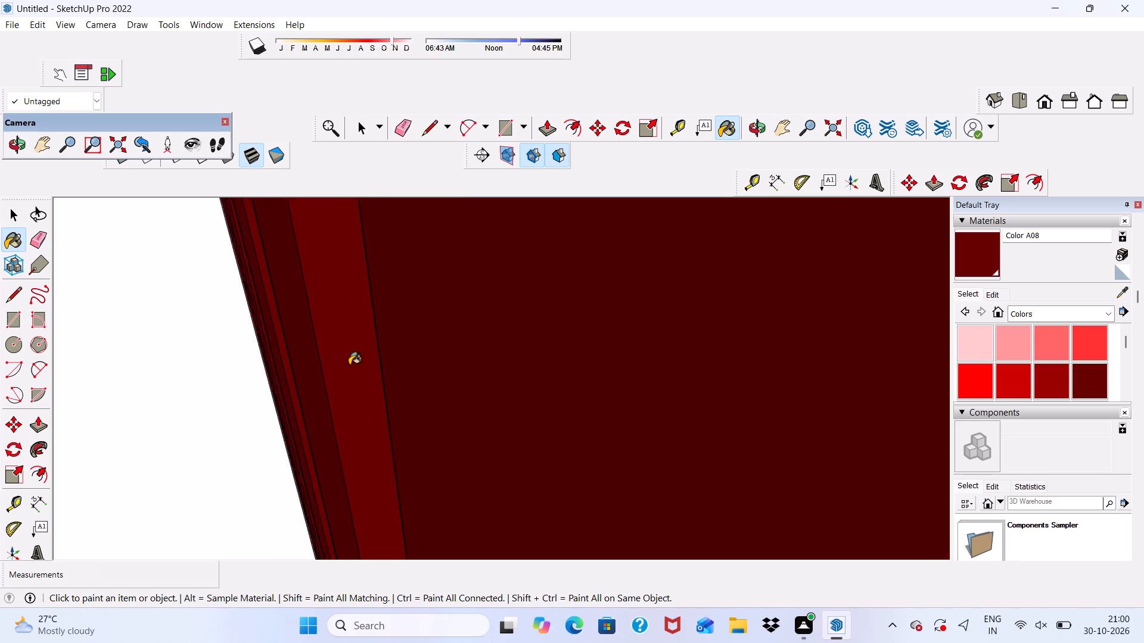
scroll(349, 365, "down", 1)
middle_click_drag(374, 383, 708, 357)
scroll(396, 295, "down", 8)
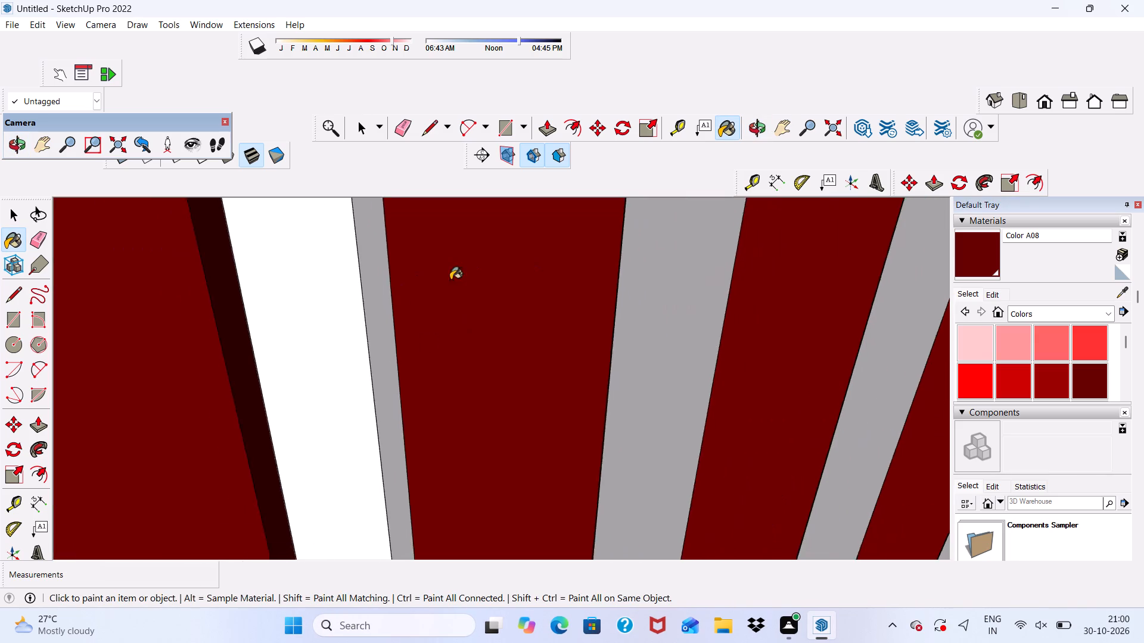
scroll(450, 280, "down", 20)
scroll(450, 280, "down", 2)
middle_click_drag(447, 333, 495, 367)
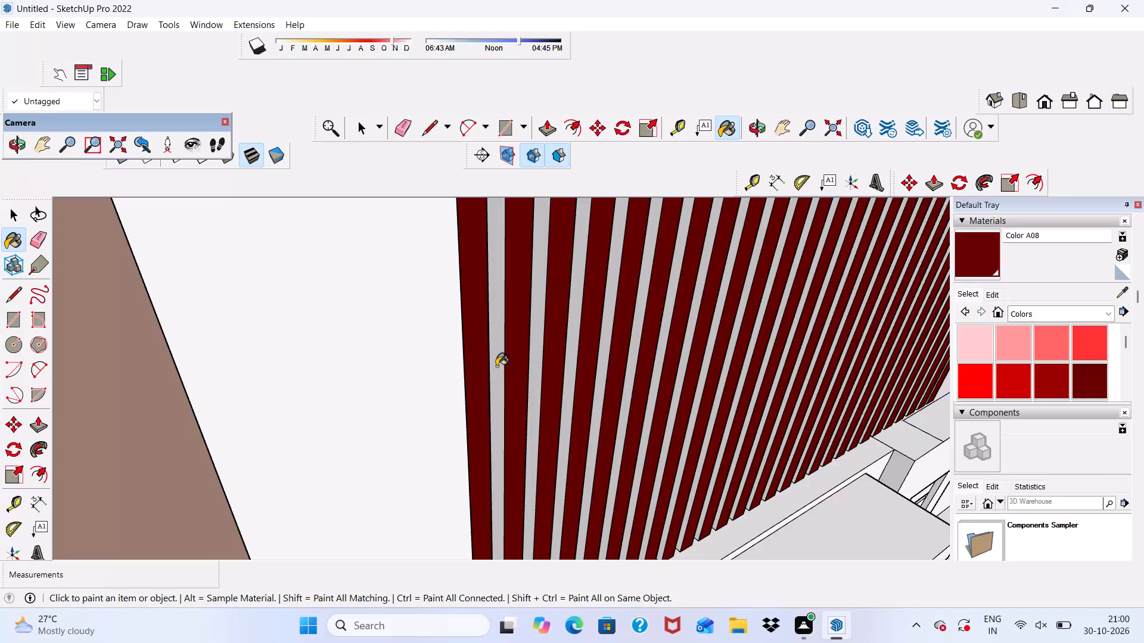
scroll(496, 366, "down", 3)
scroll(515, 373, "up", 12)
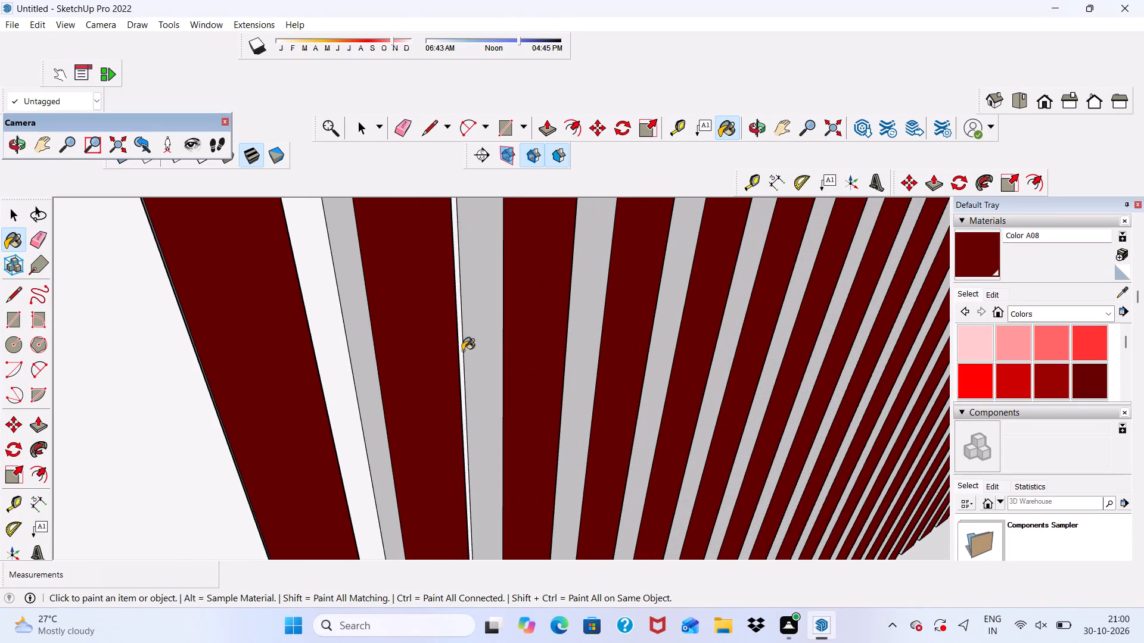
left_click(369, 385)
left_click(489, 387)
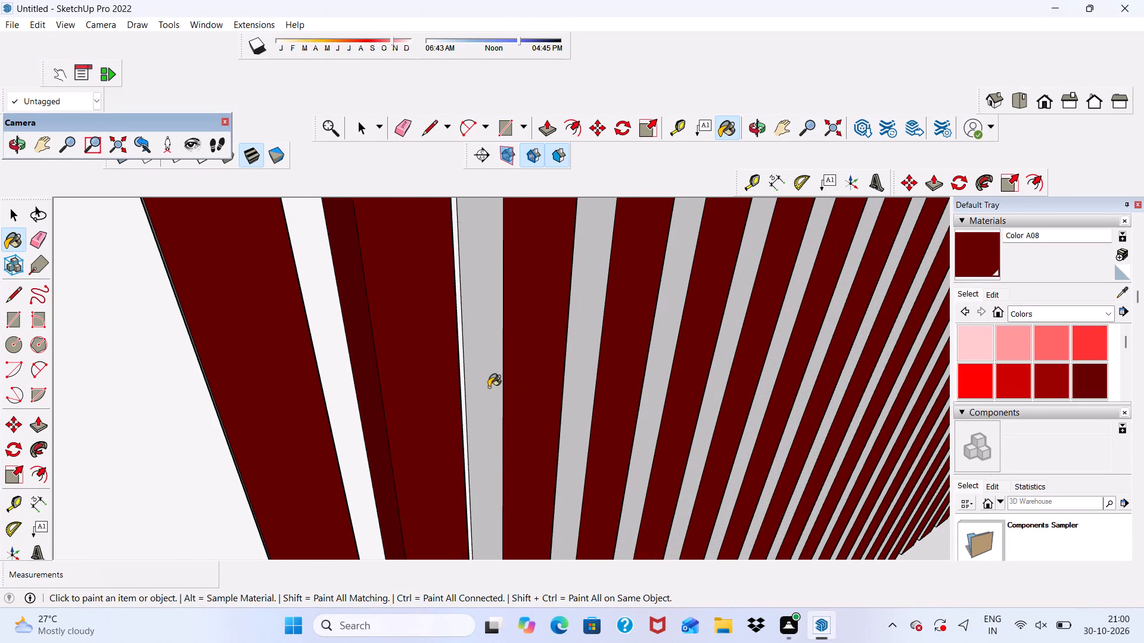
scroll(555, 405, "up", 4)
left_click(593, 394)
scroll(631, 409, "down", 1)
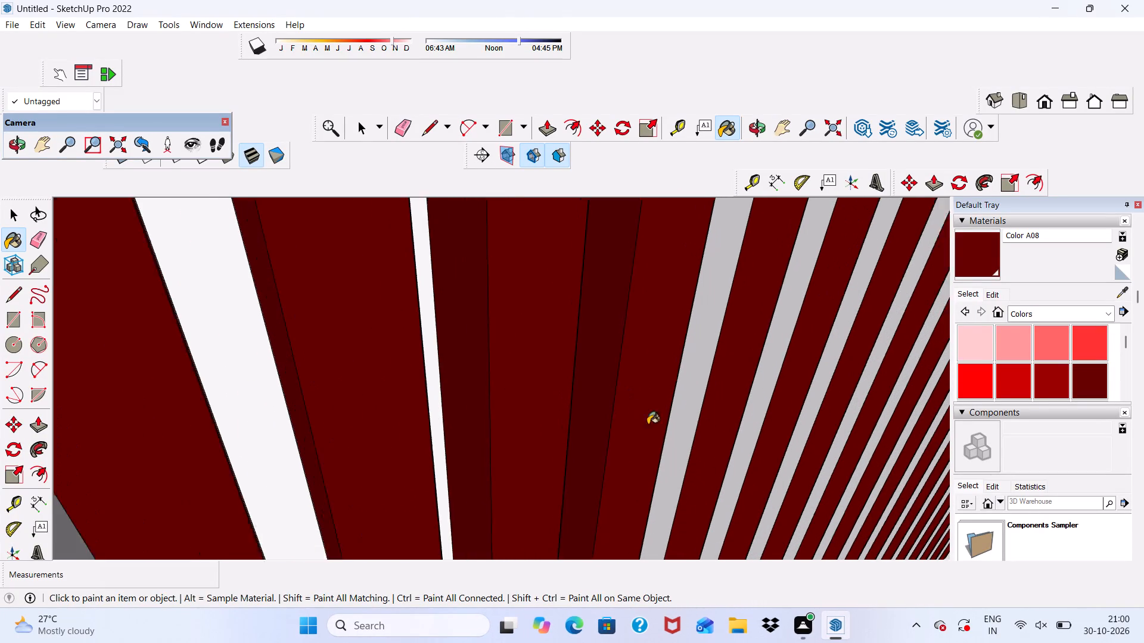
scroll(648, 424, "down", 1)
scroll(680, 433, "up", 1)
left_click(681, 432)
Paint the opposite side faces of the next seven slats of the upper panel with Color A08.
scroll(471, 372, "down", 7)
scroll(421, 383, "down", 8)
scroll(636, 366, "up", 6)
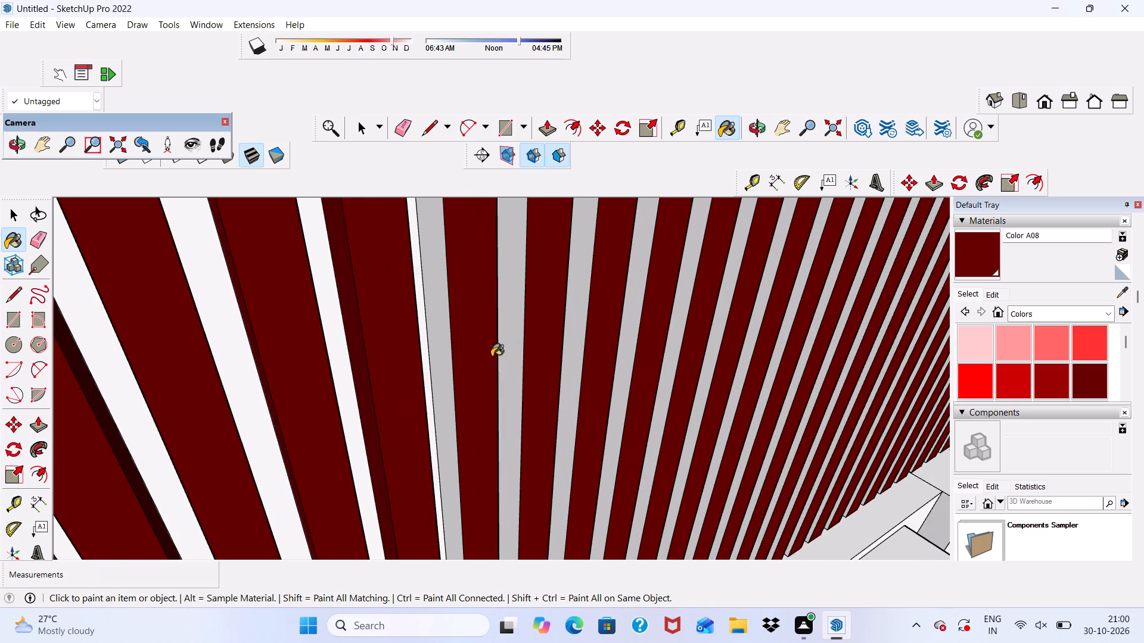
scroll(455, 355, "up", 1)
left_click(437, 366)
left_click(514, 399)
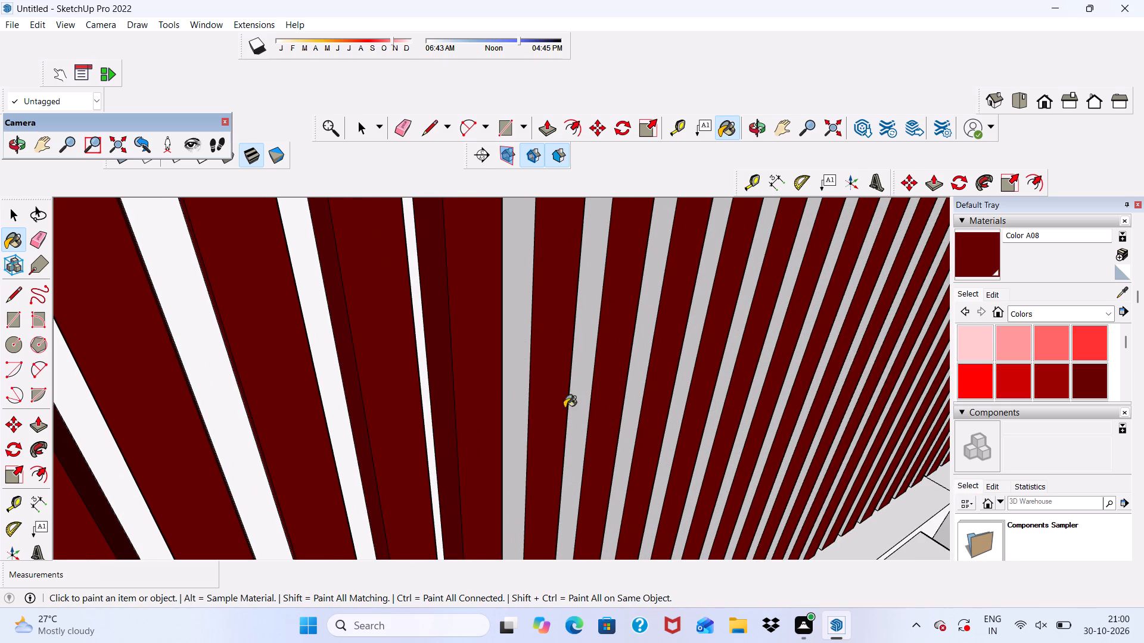
left_click(579, 411)
left_click(631, 442)
left_click(662, 464)
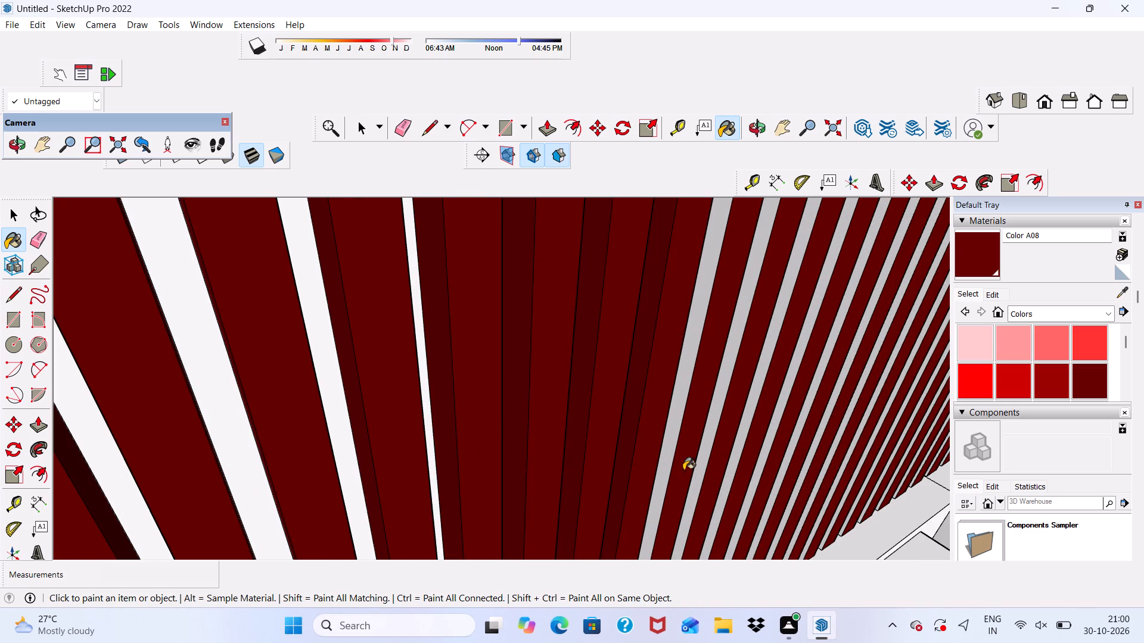
left_click(702, 480)
left_click(729, 492)
Paint the same opposite side faces of the next five slats of the upper panel with Color A08.
scroll(550, 406, "down", 13)
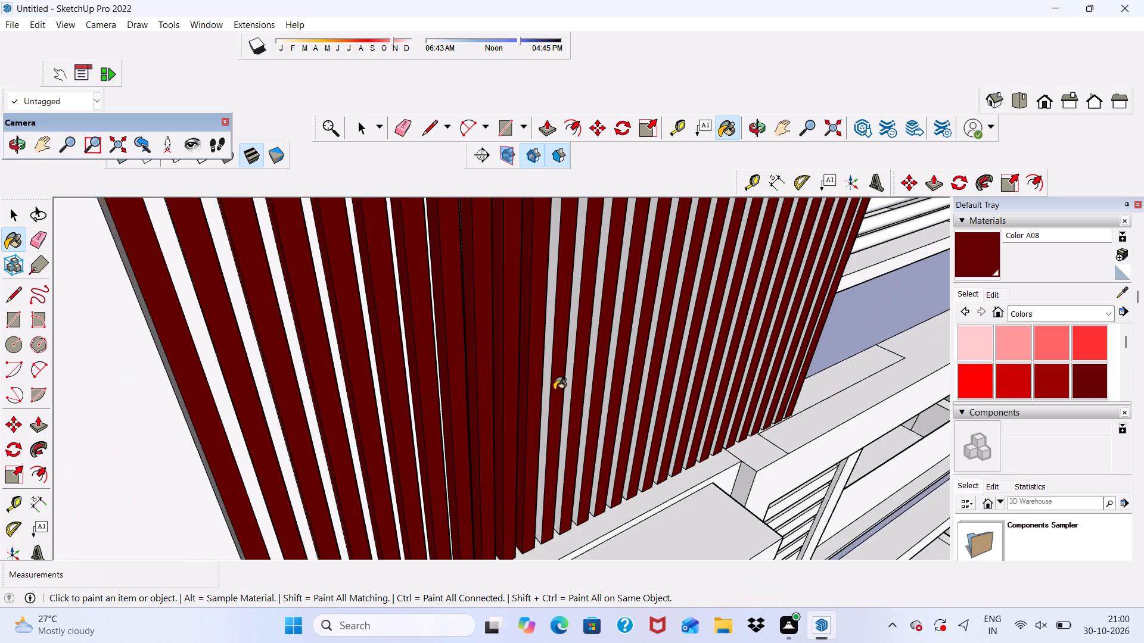
scroll(536, 391, "up", 10)
left_click(528, 379)
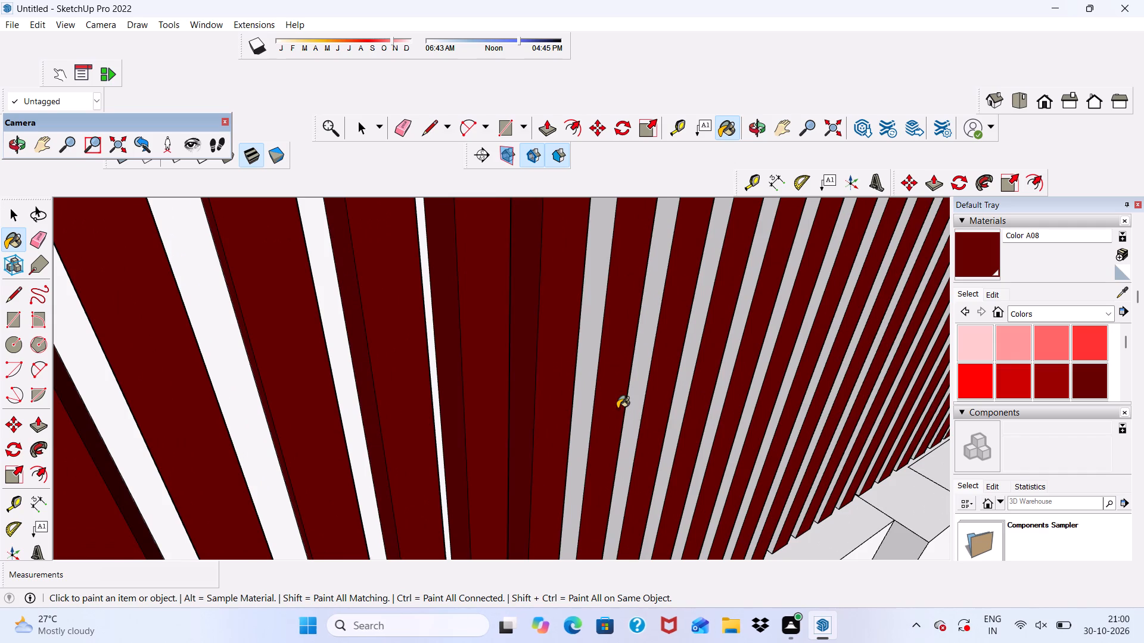
scroll(623, 410, "up", 6)
left_click(554, 402)
left_click(642, 440)
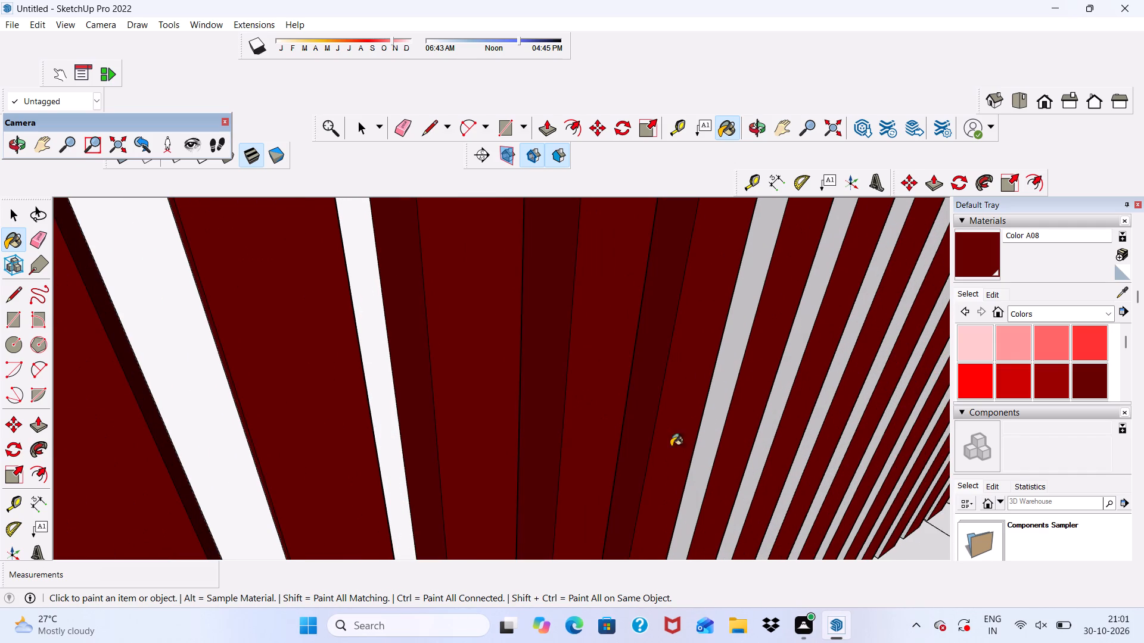
left_click(710, 450)
left_click(780, 416)
Continue painting the opposite side faces of the following slats toward the balcony corner with Color A08.
scroll(498, 391, "down", 6)
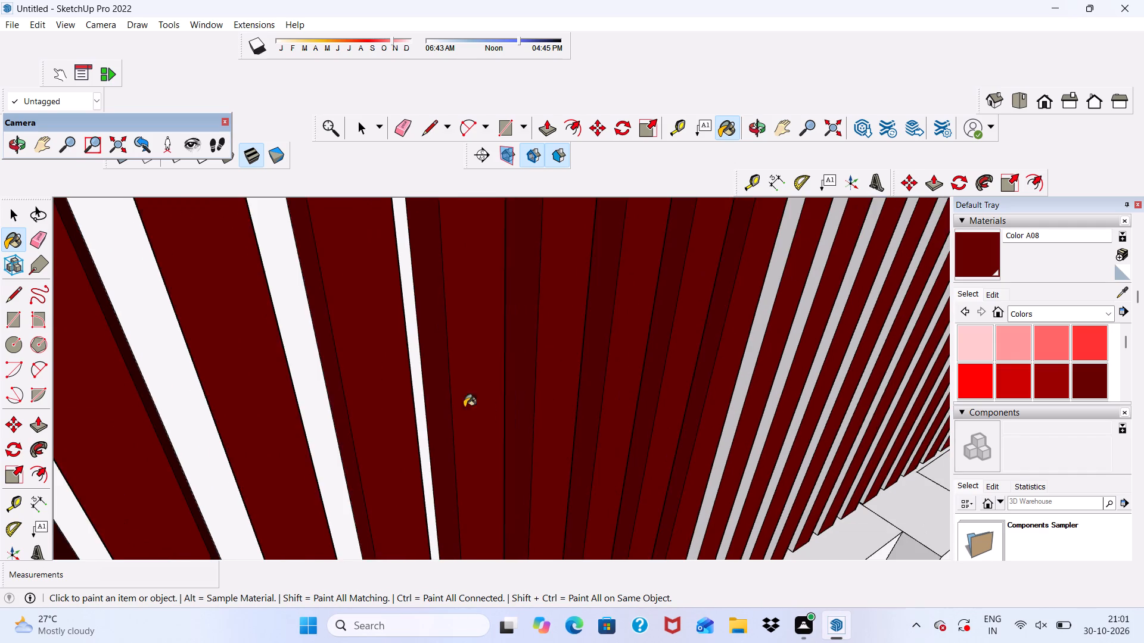
scroll(377, 413, "down", 6)
scroll(602, 368, "up", 9)
left_click(645, 335)
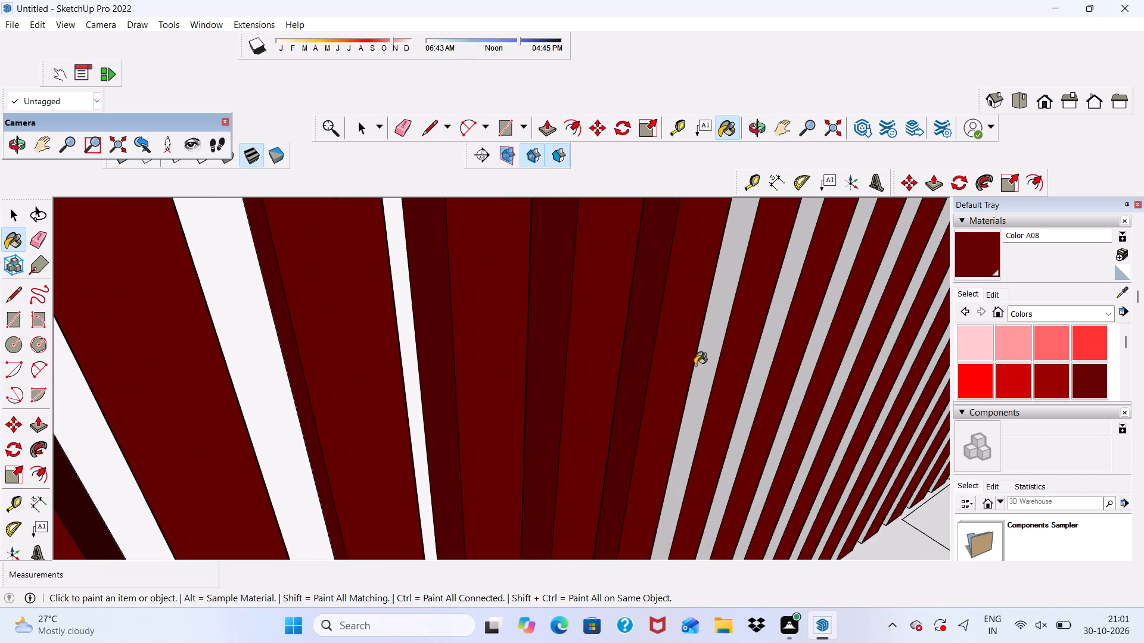
left_click(701, 370)
scroll(433, 398, "down", 6)
scroll(225, 405, "down", 6)
scroll(531, 362, "up", 6)
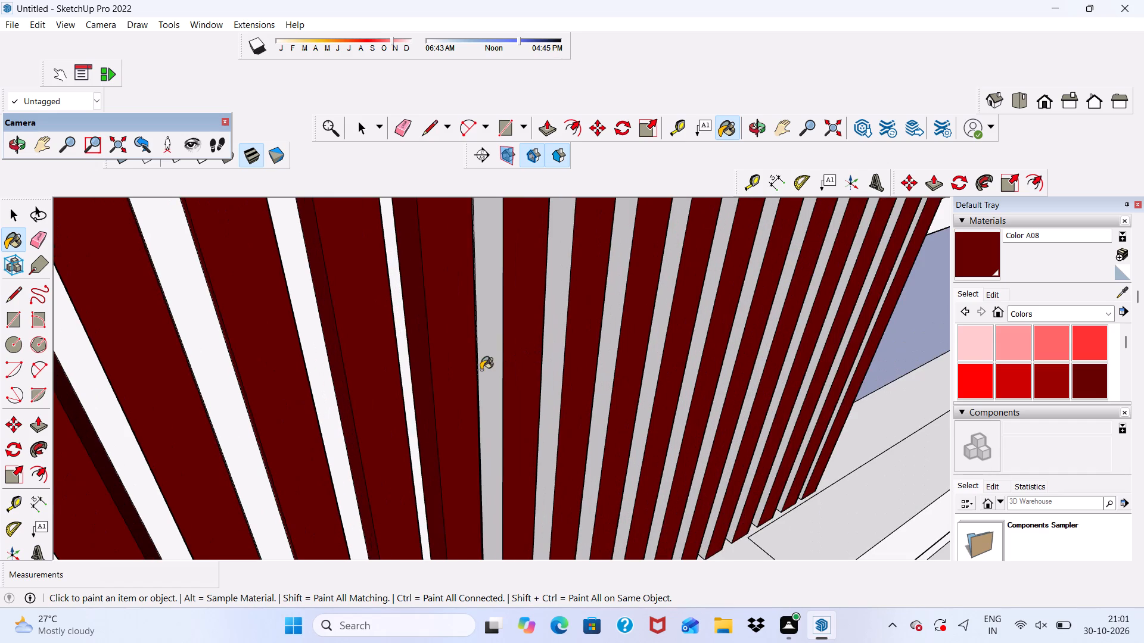
left_click(487, 374)
left_click(563, 376)
left_click(611, 411)
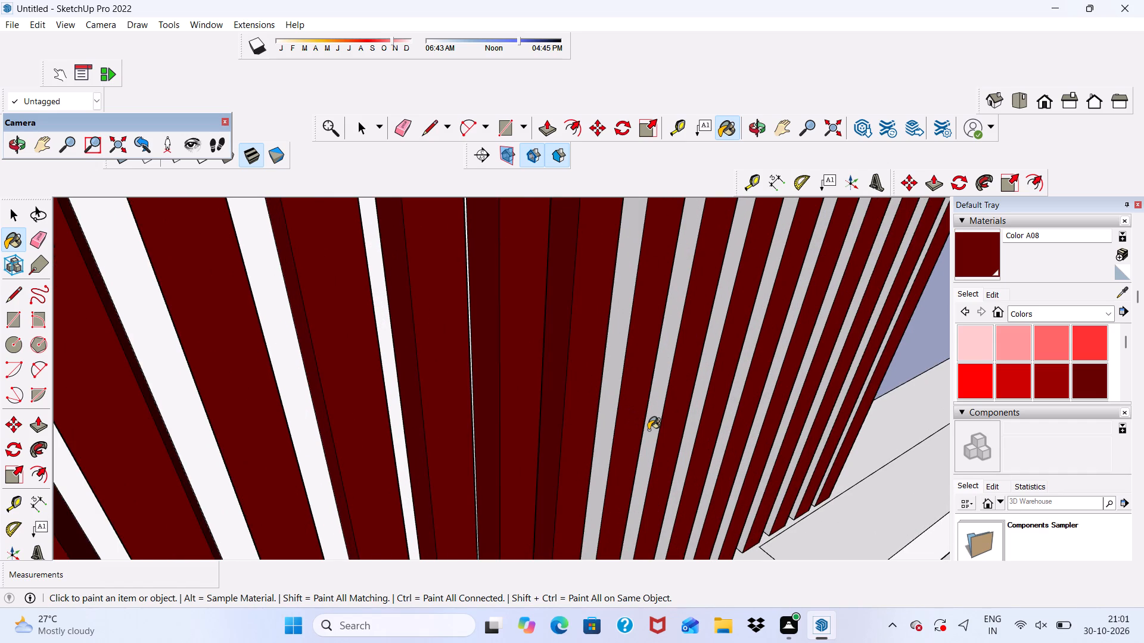
left_click(655, 432)
left_click(687, 454)
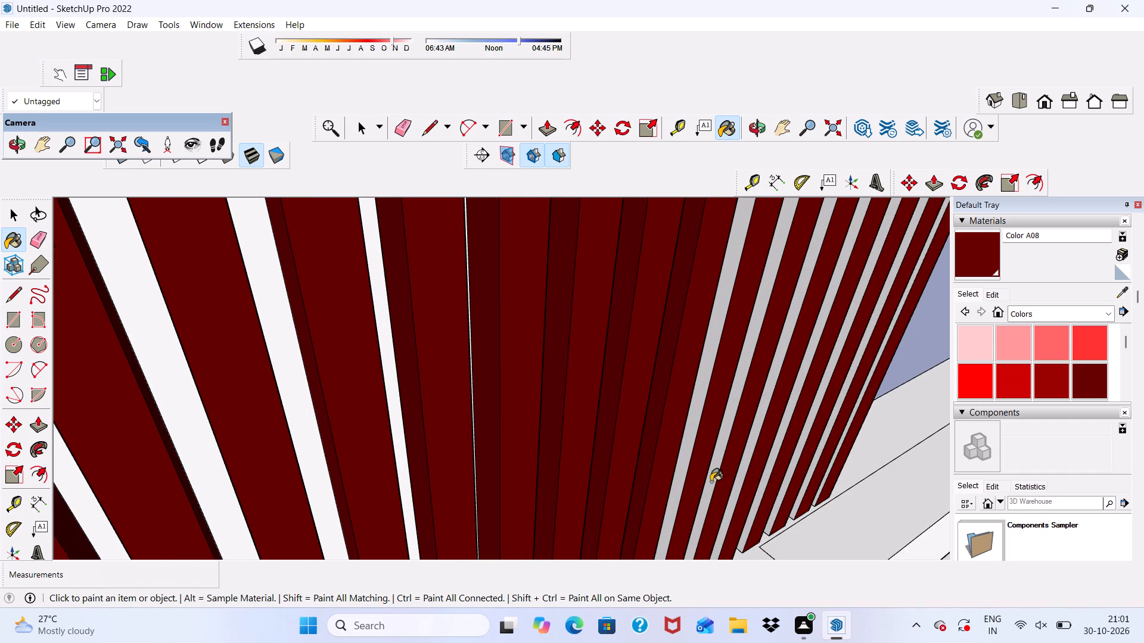
left_click(711, 482)
left_click(743, 486)
left_click(742, 479)
Paint the opposite side faces of the last slats before the balcony corner with Color A08.
scroll(754, 484, "up", 4)
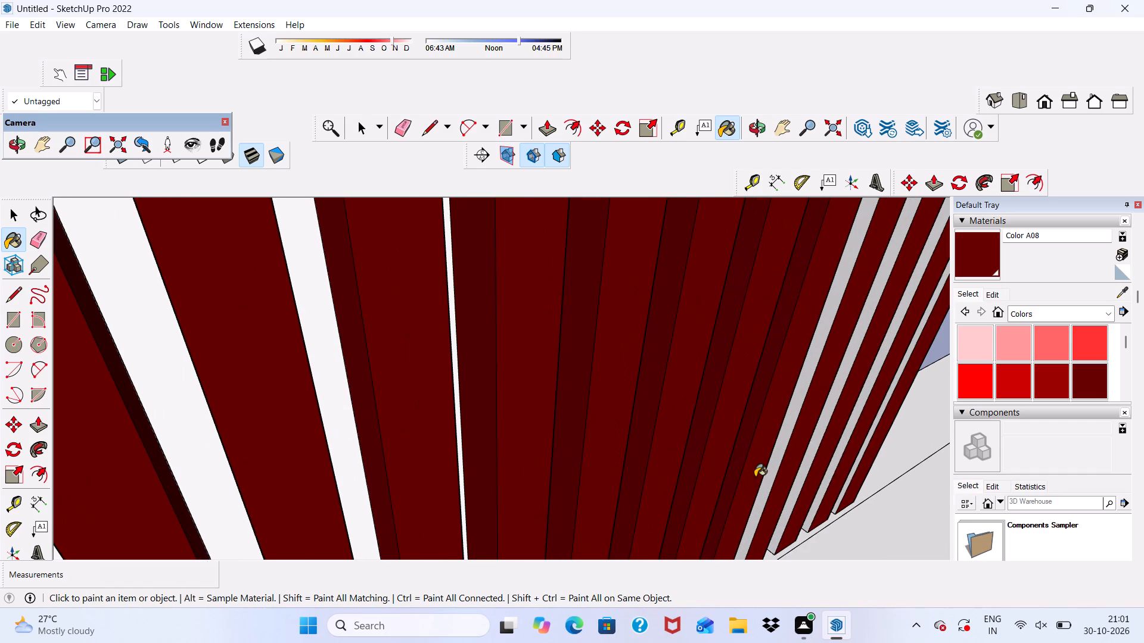
left_click(773, 473)
scroll(788, 486, "up", 3)
left_click(792, 483)
left_click(807, 477)
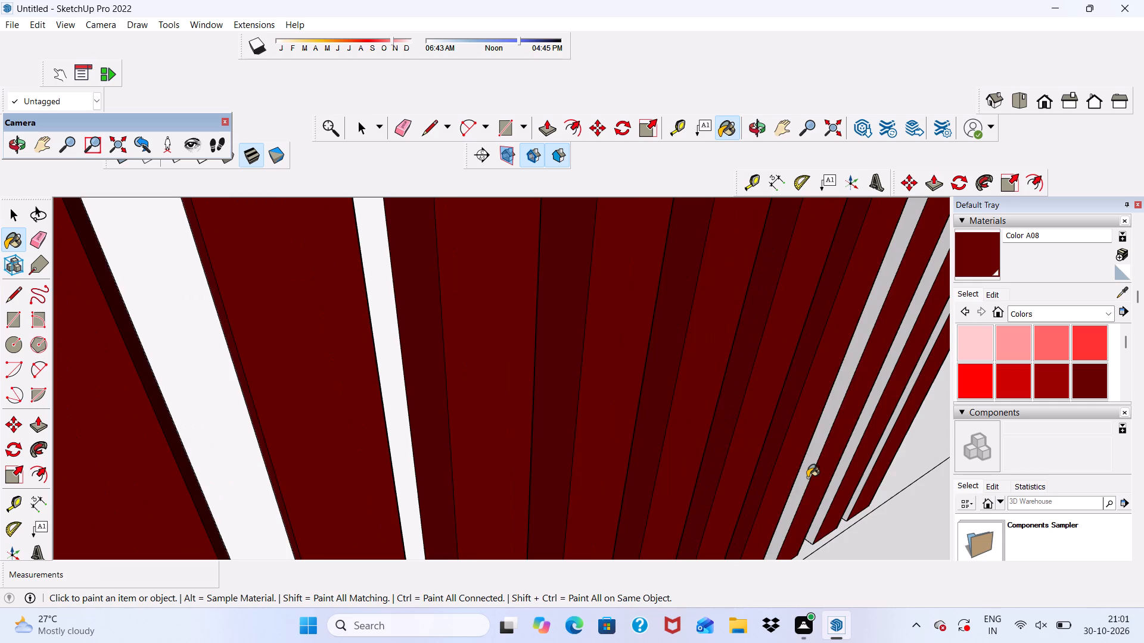
scroll(835, 487, "up", 3)
left_click(835, 487)
scroll(871, 487, "down", 1)
left_click(872, 486)
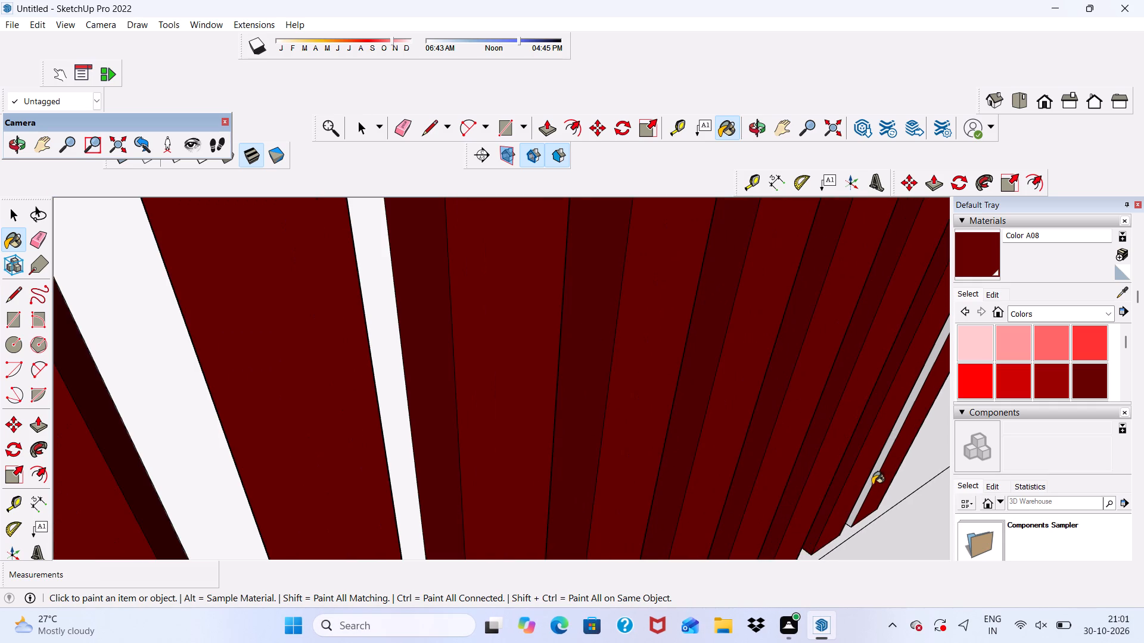
left_click(870, 475)
scroll(816, 433, "down", 3)
scroll(883, 480, "up", 9)
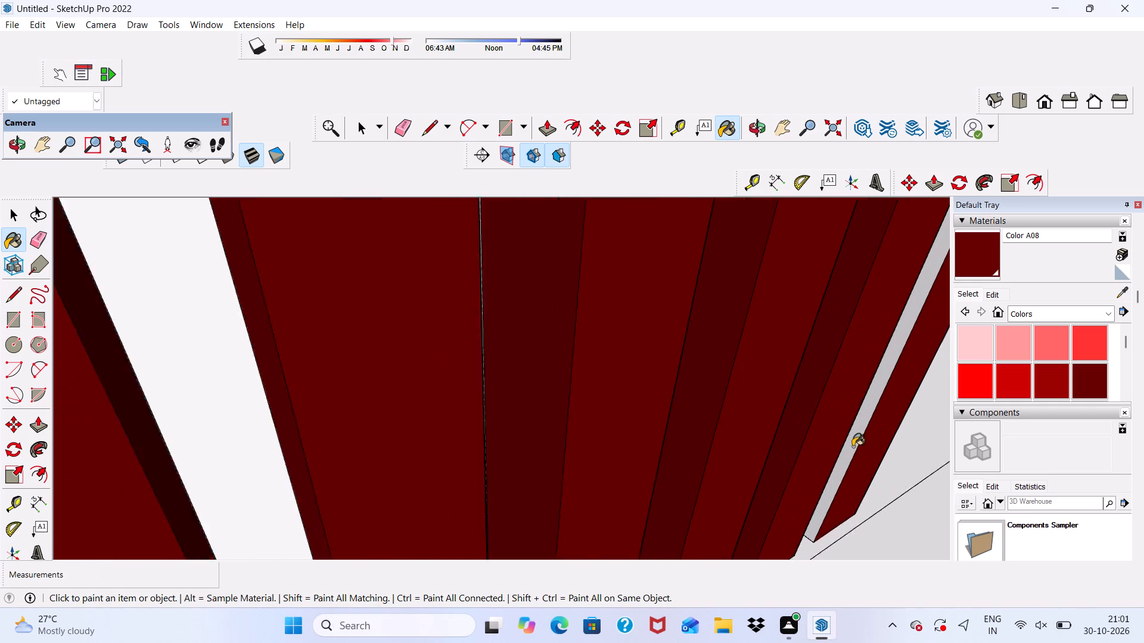
scroll(853, 447, "up", 1)
left_click(853, 447)
Examine the slats and their lower ends at the balcony corner for unpainted faces.
scroll(652, 426, "down", 20)
middle_click_drag(623, 405, 412, 422)
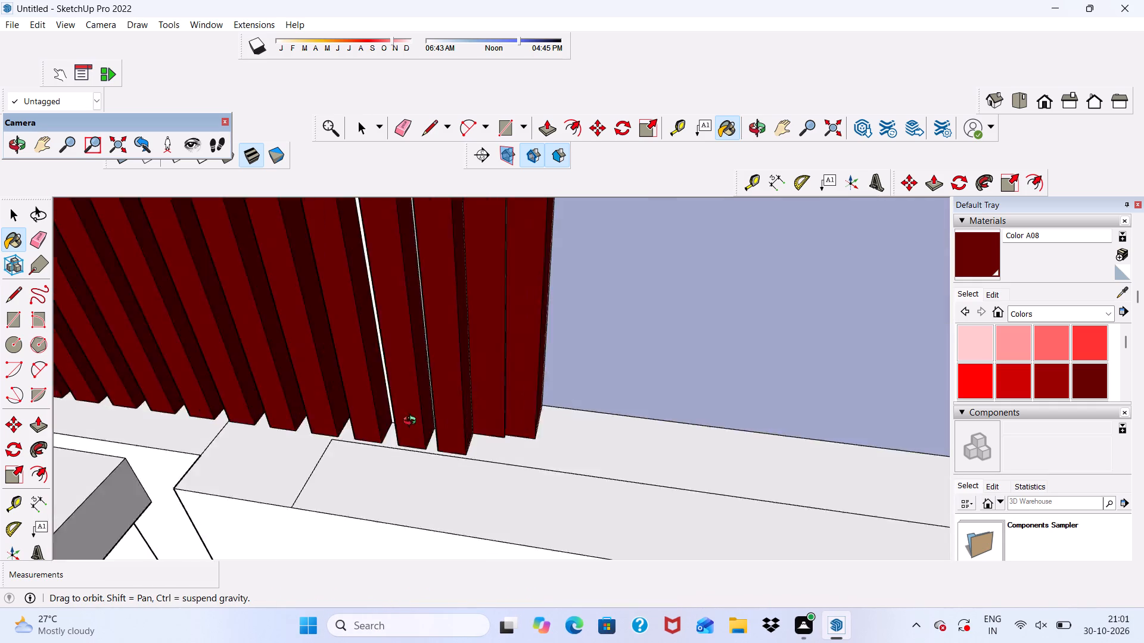
middle_click_drag(412, 422, 342, 402)
scroll(350, 402, "down", 7)
scroll(383, 380, "up", 1)
middle_click_drag(383, 380, 539, 397)
scroll(531, 371, "up", 5)
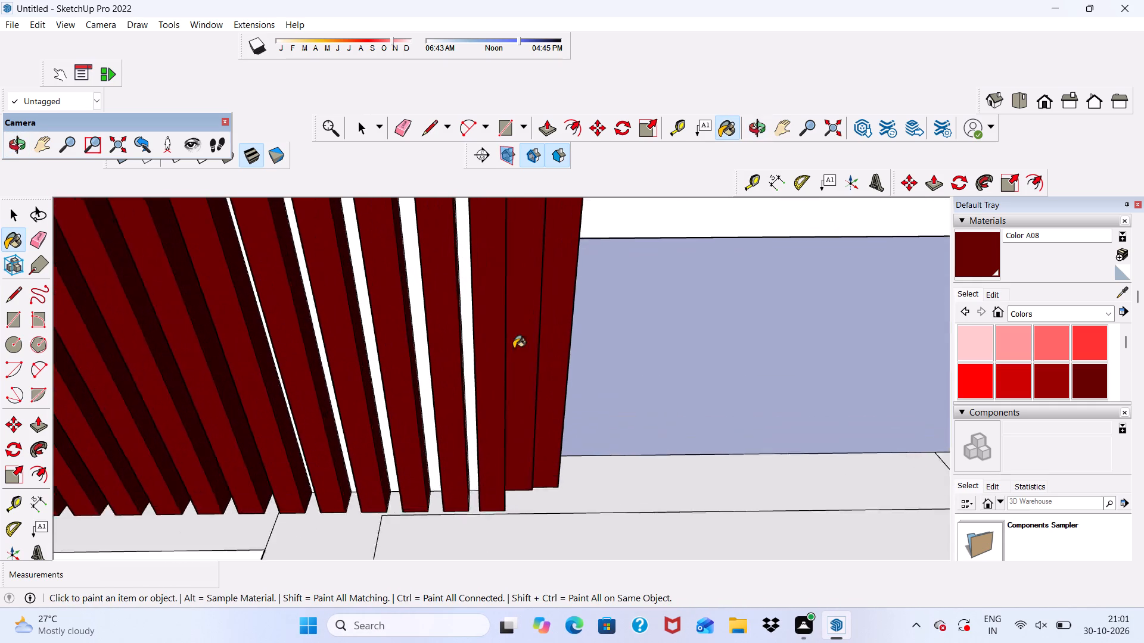
scroll(514, 348, "up", 1)
middle_click_drag(568, 408, 520, 329)
scroll(517, 326, "up", 1)
scroll(518, 331, "down", 13)
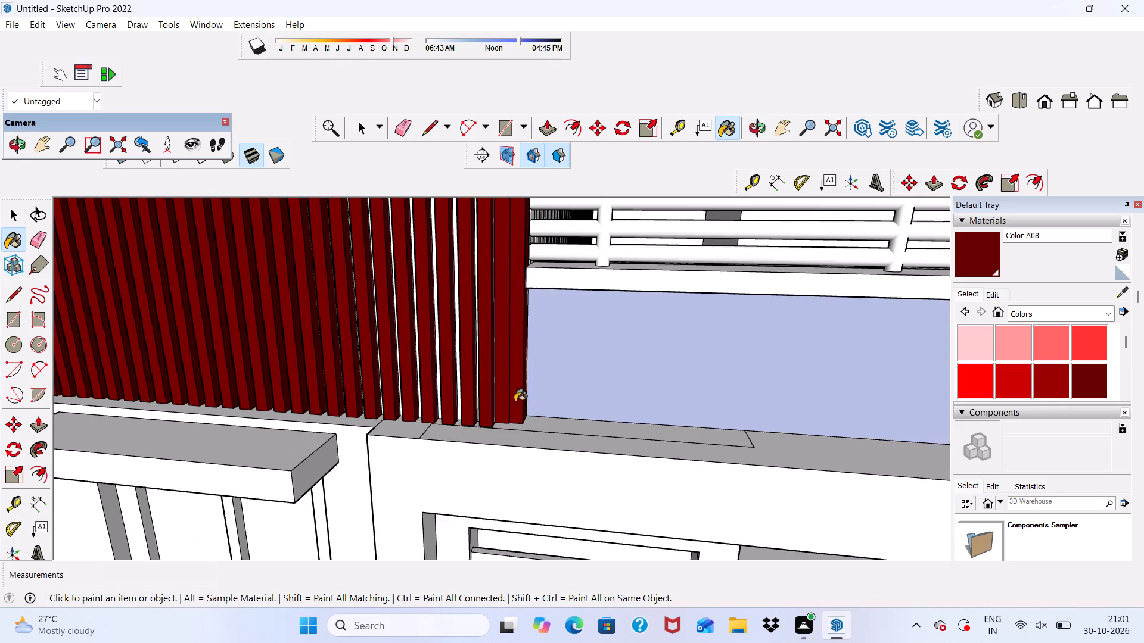
scroll(515, 402, "down", 13)
scroll(531, 381, "up", 6)
scroll(531, 381, "down", 1)
Paint the white strip at the panel corner and the first slat faces around it with Color A08.
middle_click_drag(531, 381, 406, 415)
scroll(433, 291, "up", 20)
scroll(433, 291, "up", 3)
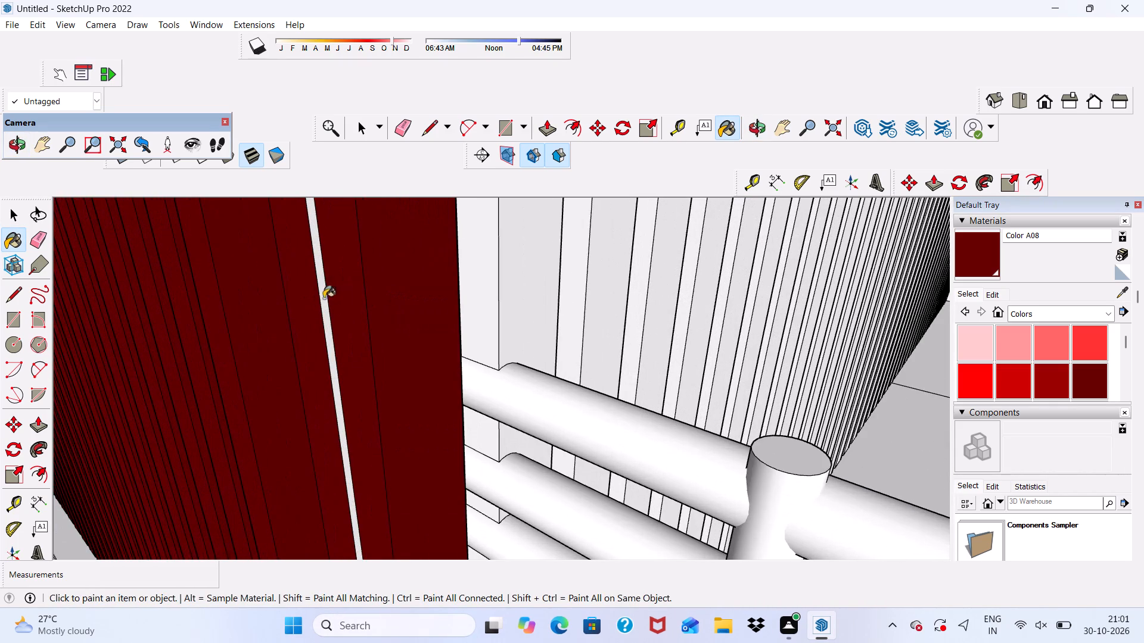
left_click(320, 301)
left_click(321, 305)
scroll(323, 307, "down", 6)
scroll(442, 305, "up", 4)
left_click(427, 295)
left_click(408, 305)
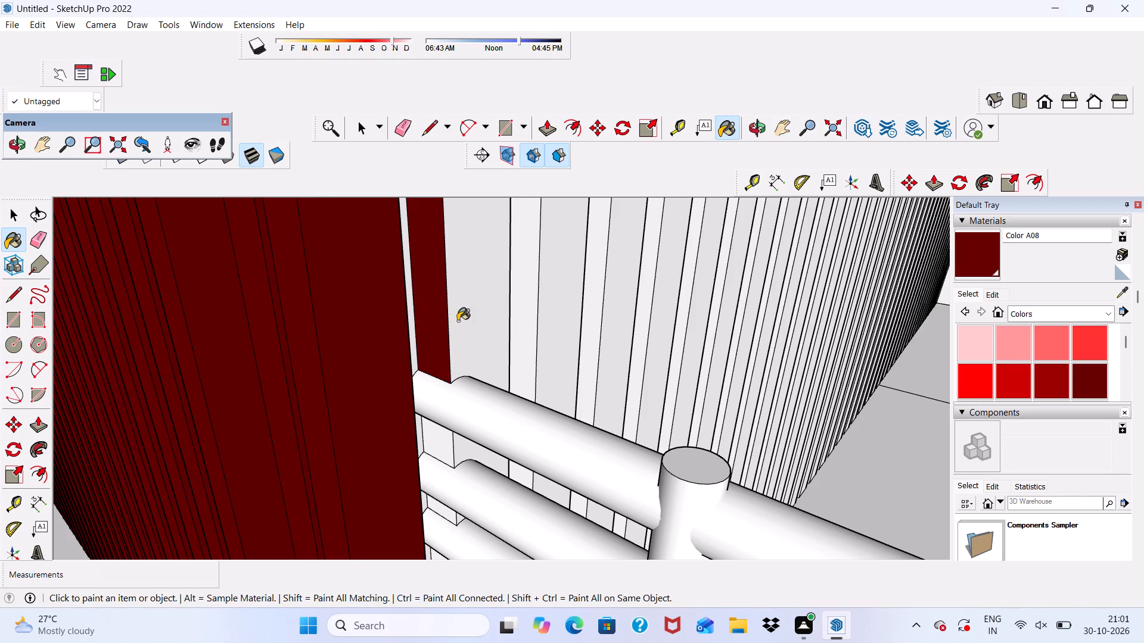
left_click(458, 321)
Paint the unpainted faces of the slat at the balcony railing's end, including its grey side, with Color A08.
scroll(459, 321, "down", 6)
middle_click_drag(496, 363, 355, 395)
scroll(482, 314, "up", 7)
scroll(443, 313, "down", 1)
middle_click_drag(446, 326, 319, 341)
scroll(297, 327, "up", 5)
left_click(311, 273)
scroll(496, 361, "up", 2)
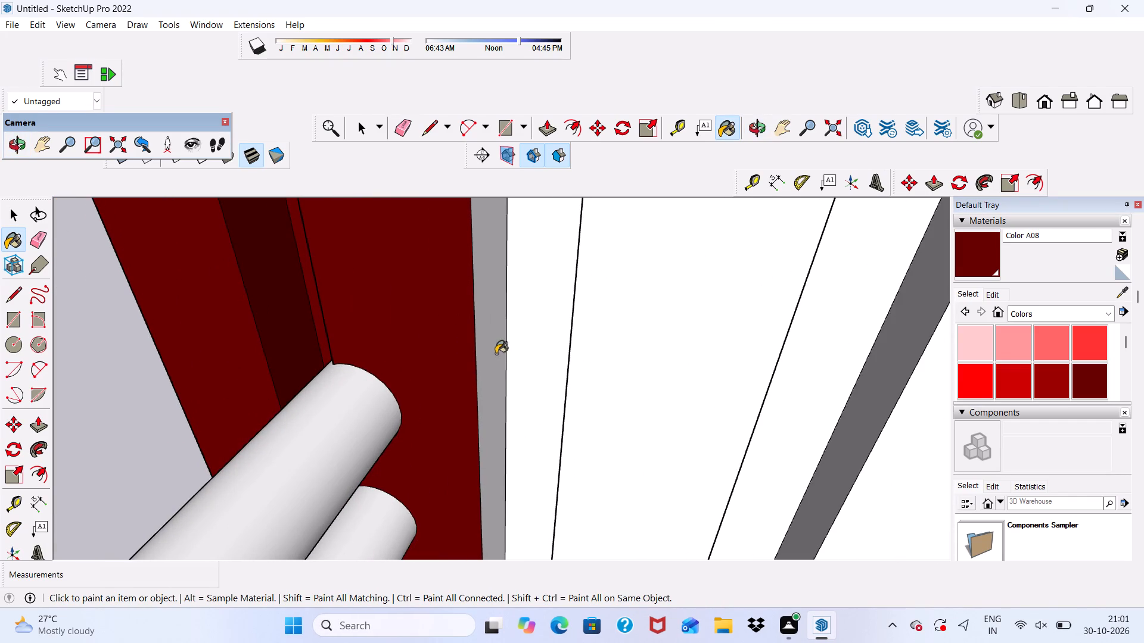
left_click(478, 330)
Paint the front and side faces of the next three slats past the railing's end with Color A08.
scroll(489, 349, "down", 3)
middle_click_drag(537, 389, 582, 390)
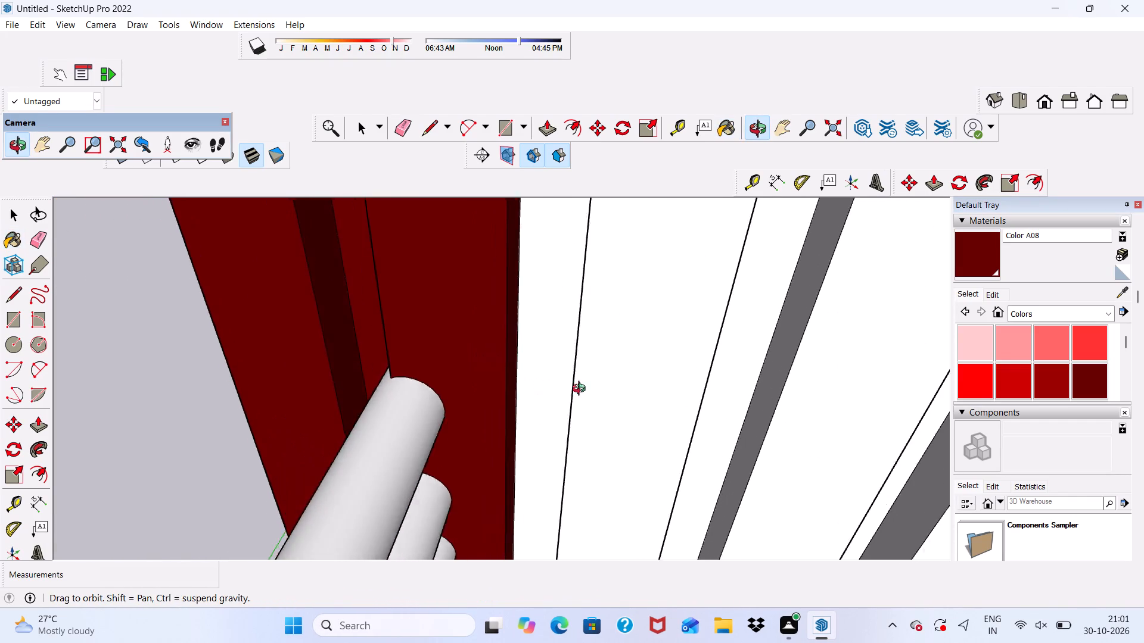
middle_click_drag(582, 390, 629, 383)
scroll(605, 356, "up", 6)
left_click_drag(632, 338, 638, 342)
left_click(681, 358)
scroll(562, 294, "down", 5)
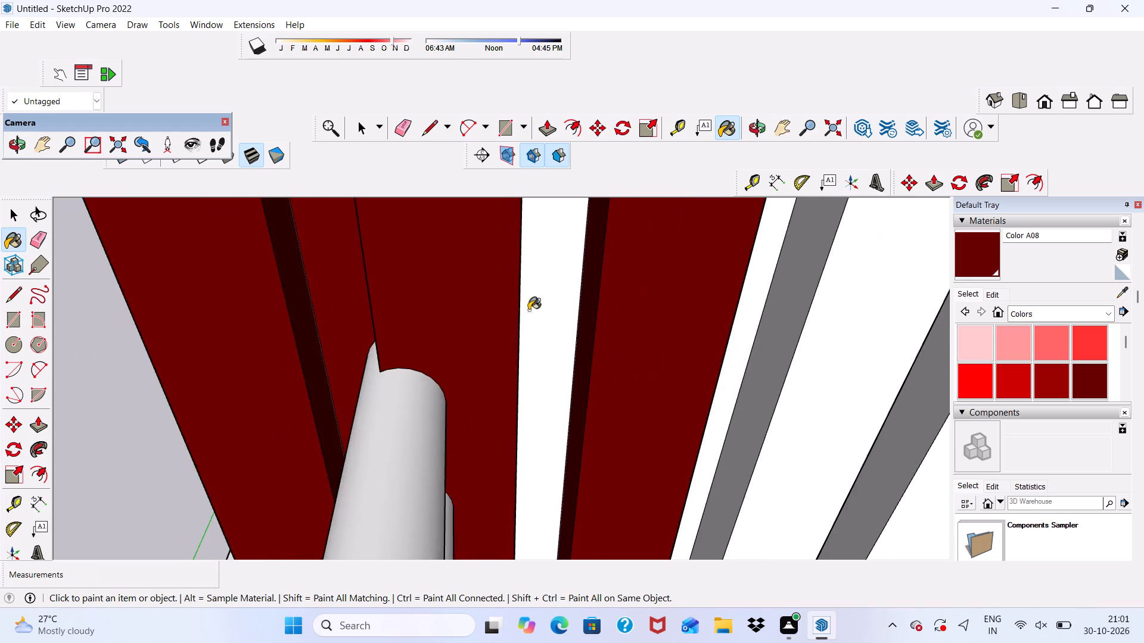
scroll(529, 310, "down", 7)
scroll(663, 349, "up", 5)
left_click(677, 338)
left_click(722, 336)
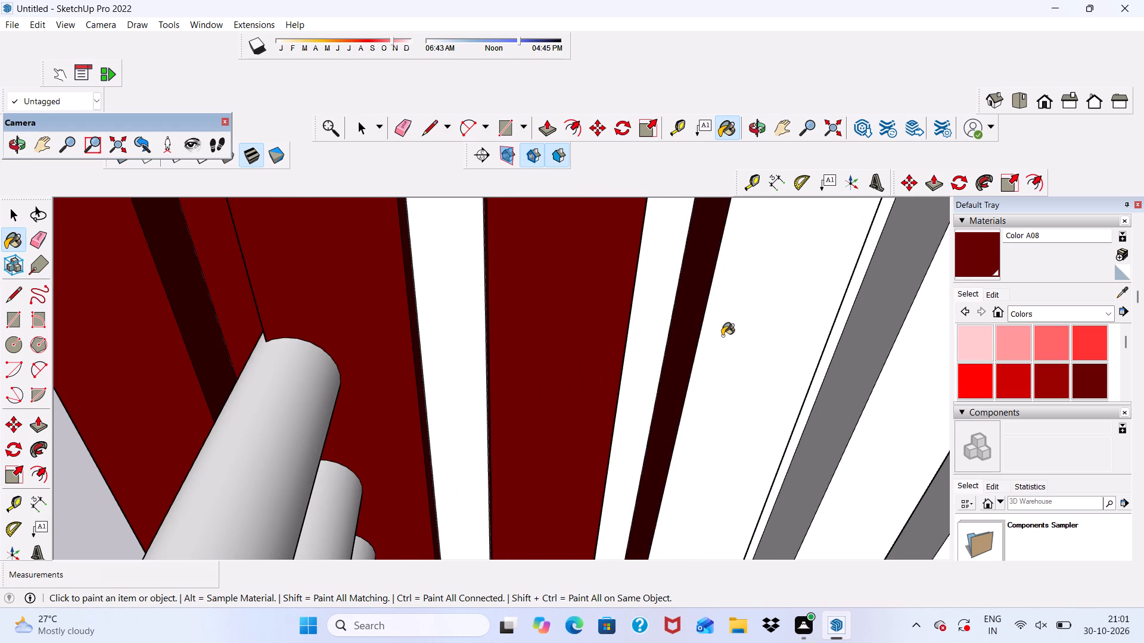
scroll(951, 361, "down", 6)
scroll(907, 321, "up", 1)
left_click_drag(874, 330, 884, 344)
left_click(893, 363)
Paint the front and visible side faces of the next two white slats behind the balcony railing with Color A08.
scroll(713, 321, "down", 5)
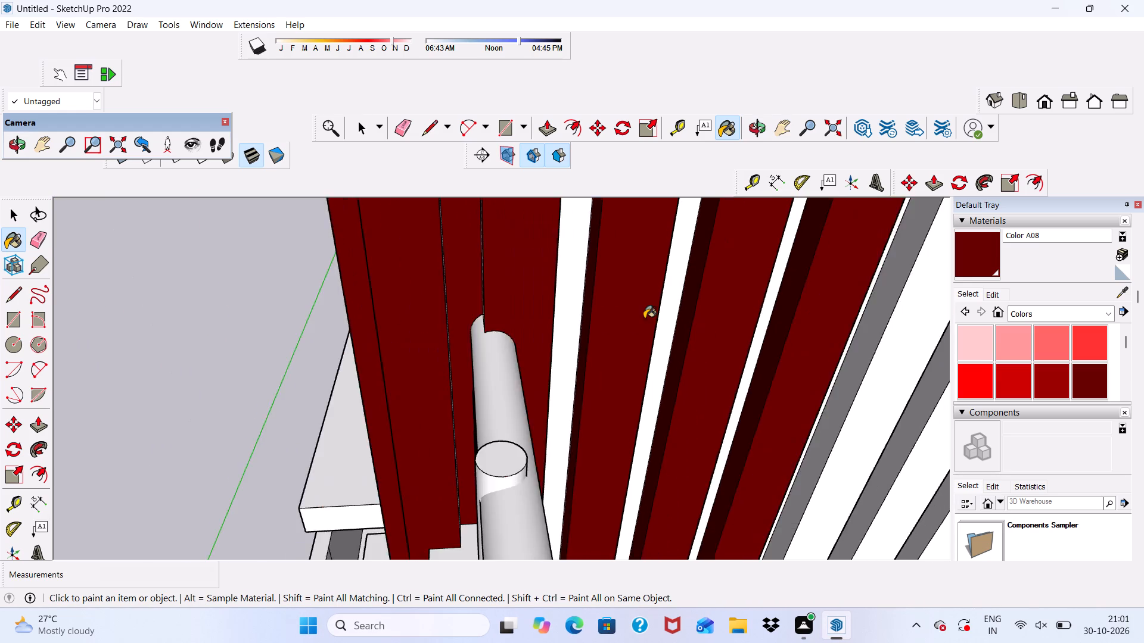
scroll(644, 319, "down", 9)
middle_click_drag(596, 345, 748, 330)
scroll(705, 335, "down", 9)
middle_click_drag(611, 376, 766, 340)
scroll(766, 340, "up", 1)
scroll(707, 330, "down", 7)
scroll(711, 321, "up", 10)
middle_click_drag(713, 335, 710, 367)
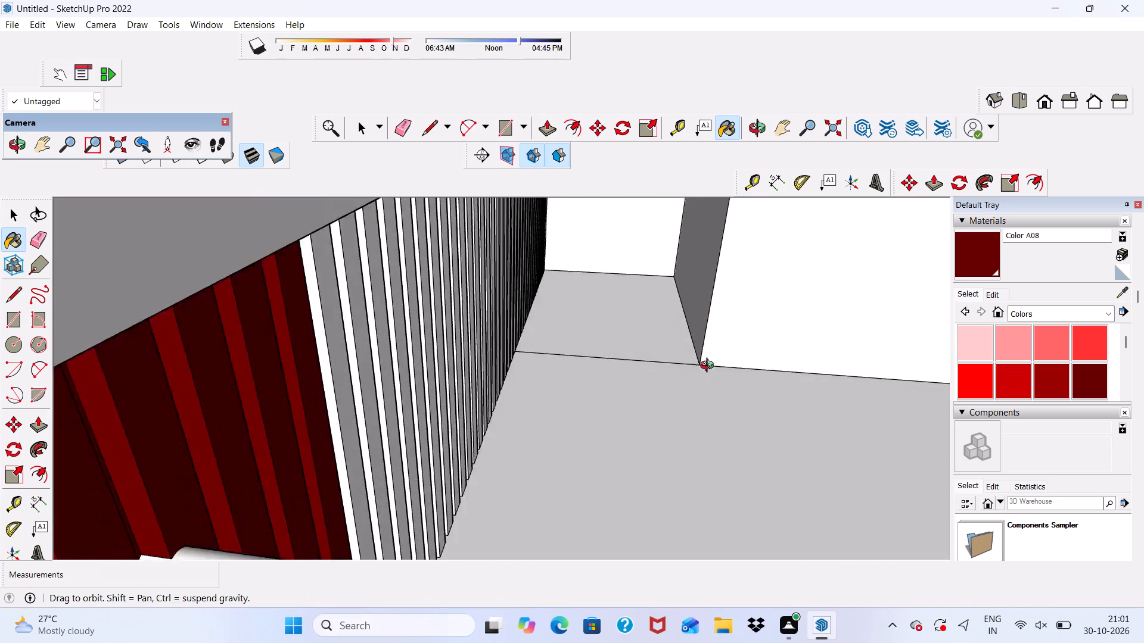
middle_click_drag(710, 367, 583, 343)
scroll(586, 338, "down", 8)
scroll(419, 347, "up", 4)
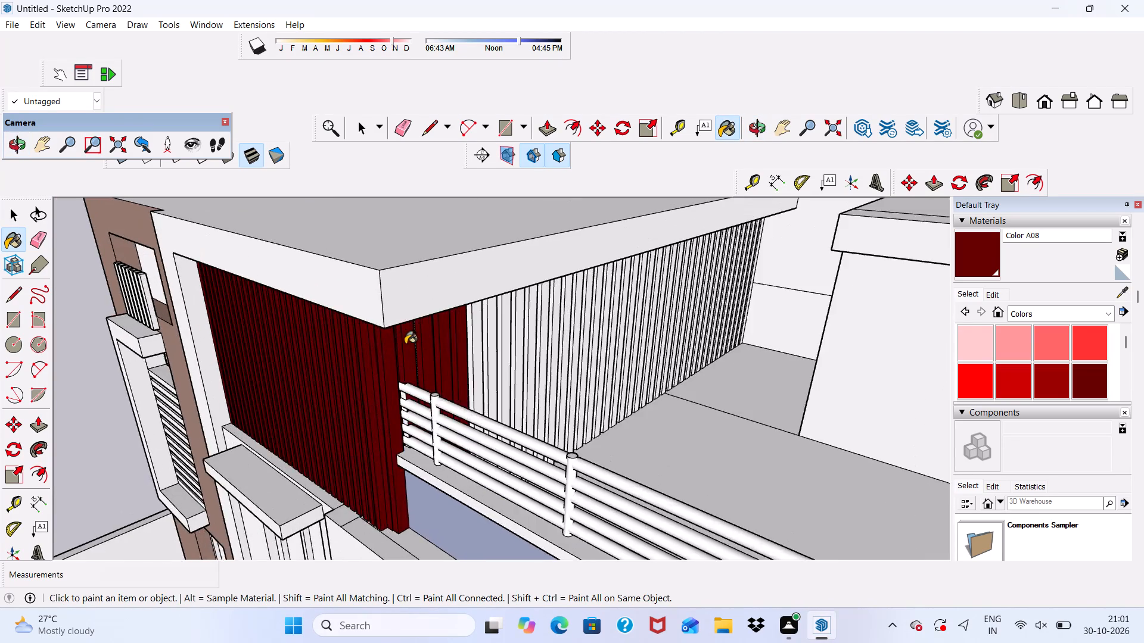
scroll(405, 344, "up", 17)
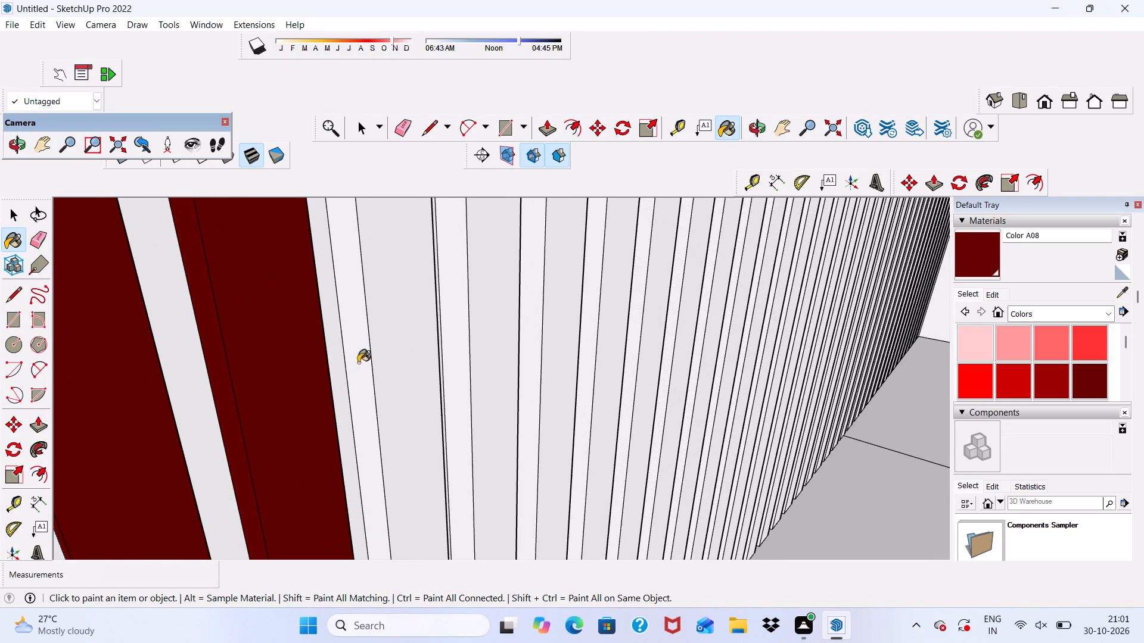
left_click(358, 363)
left_click(388, 374)
left_click(462, 382)
left_click(493, 380)
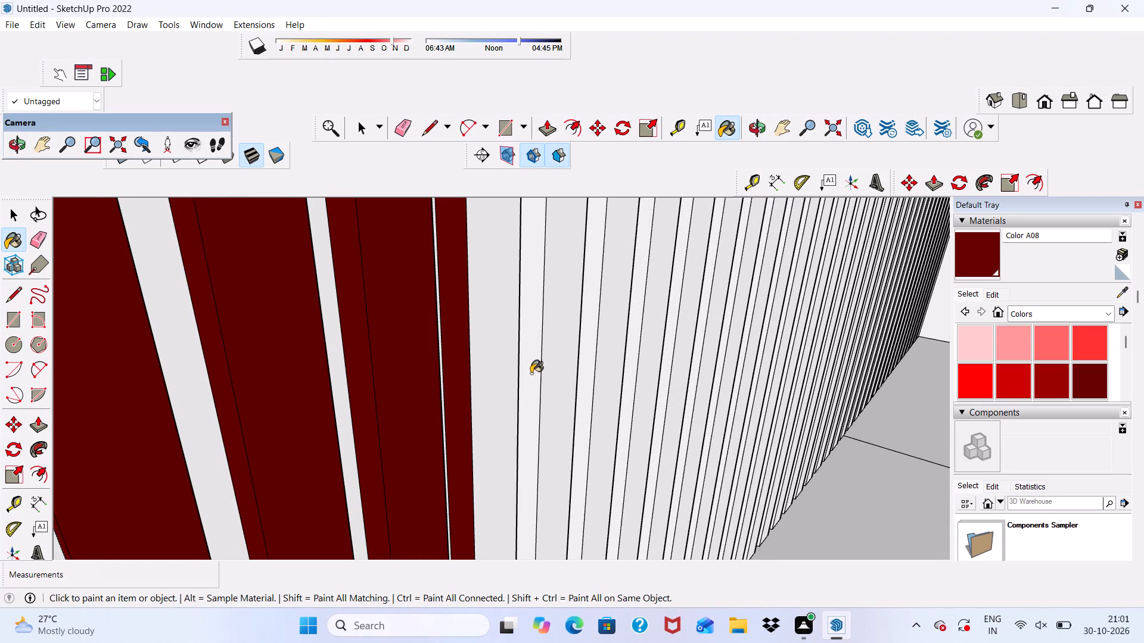
Paint the front and visible side faces of the next four slats of the balcony-side panel with Color A08.
left_click_drag(531, 373, 539, 373)
left_click(561, 372)
left_click(591, 369)
left_click(607, 378)
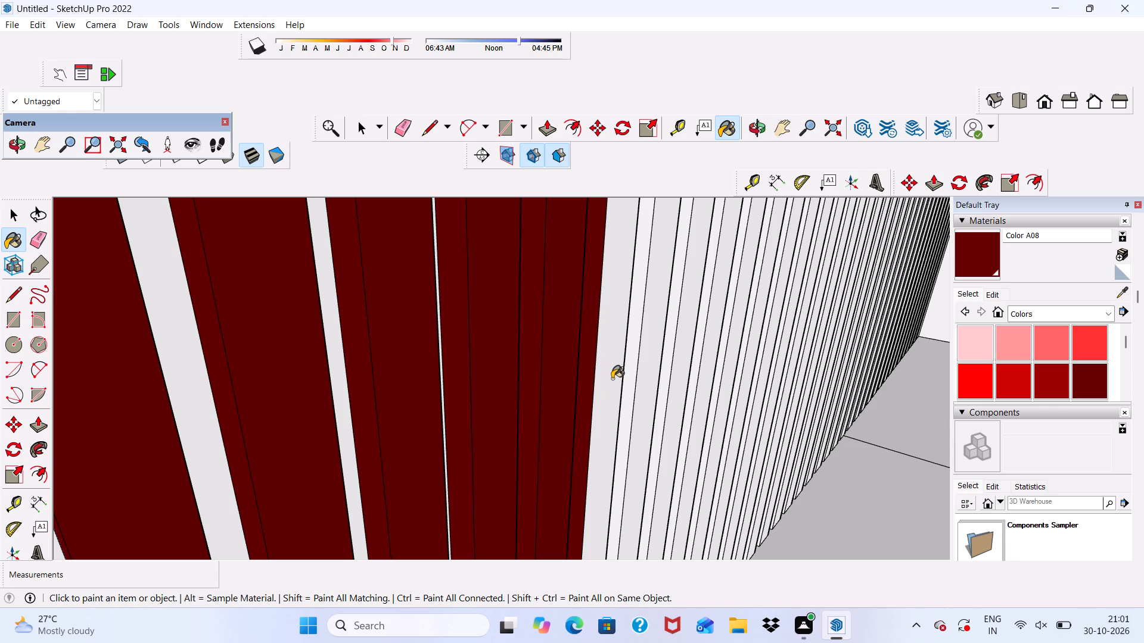
left_click(626, 377)
left_click(639, 380)
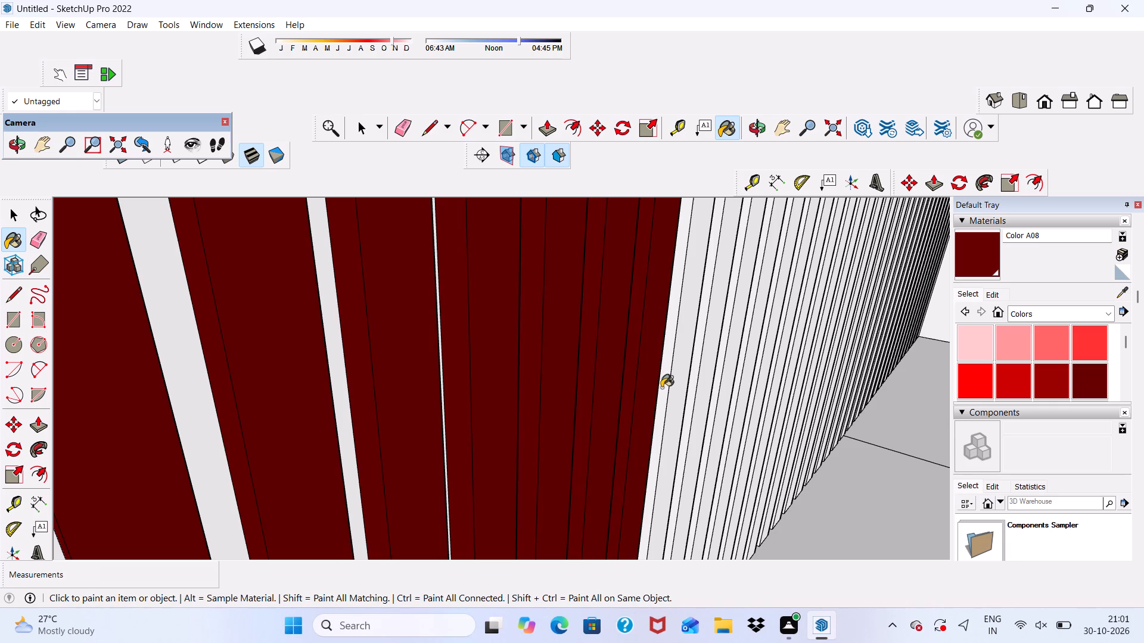
left_click(662, 388)
left_click(668, 392)
left_click(672, 378)
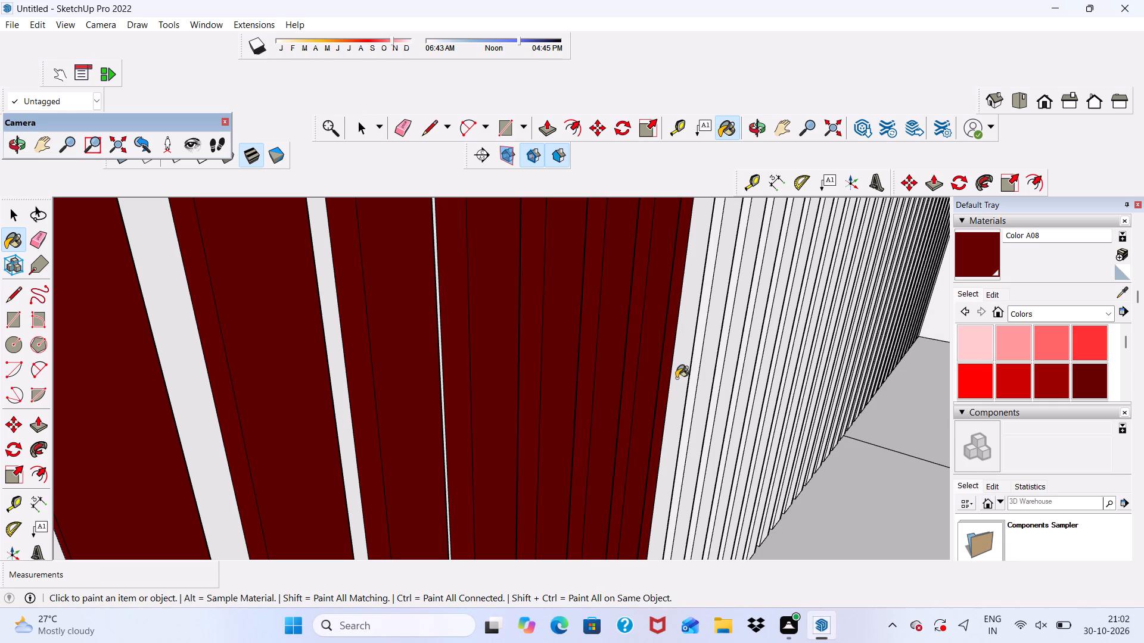
Paint the front and visible side faces of the following slats of the balcony-side panel with Color A08.
scroll(701, 383, "up", 8)
left_click(691, 361)
left_click(702, 374)
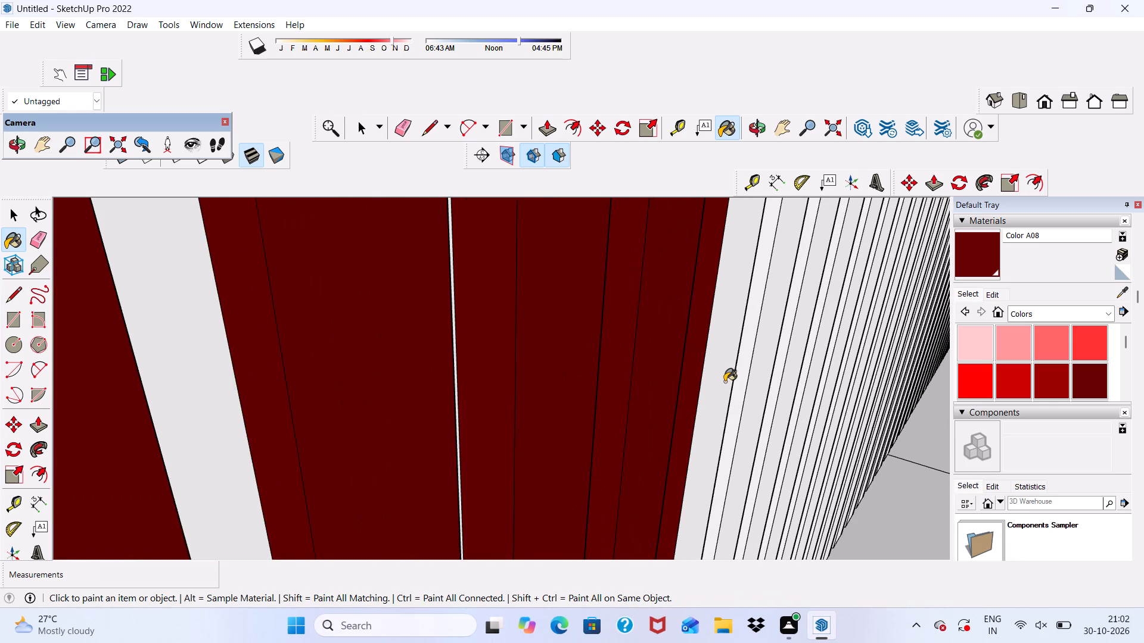
left_click(711, 375)
scroll(745, 376, "up", 3)
left_click(745, 376)
left_click(756, 381)
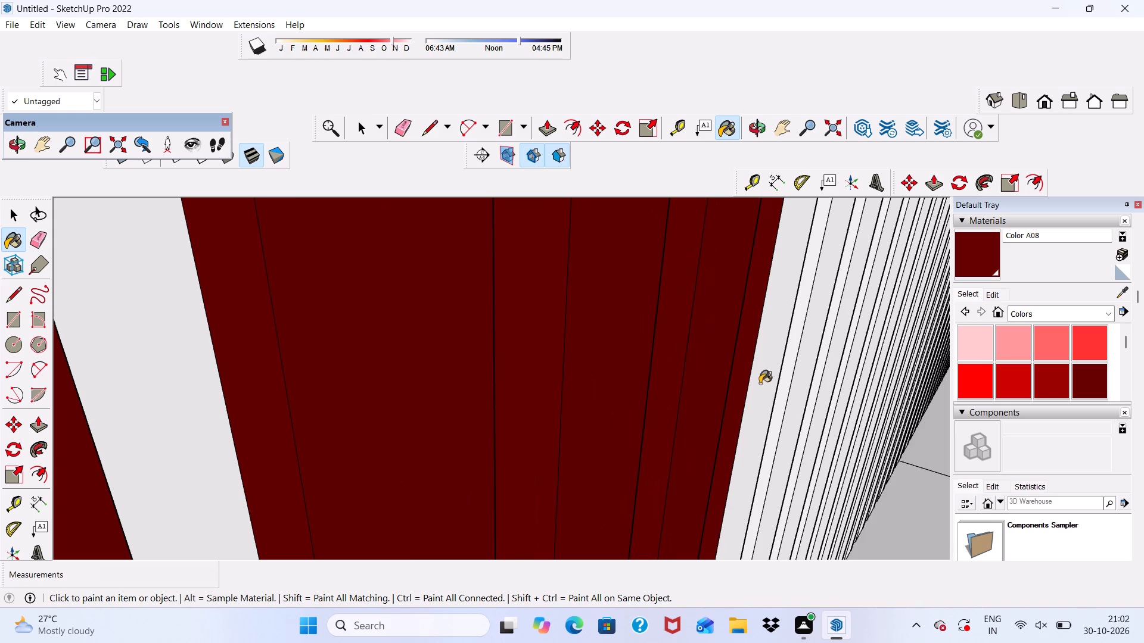
left_click(779, 388)
left_click(790, 398)
scroll(687, 338, "down", 12)
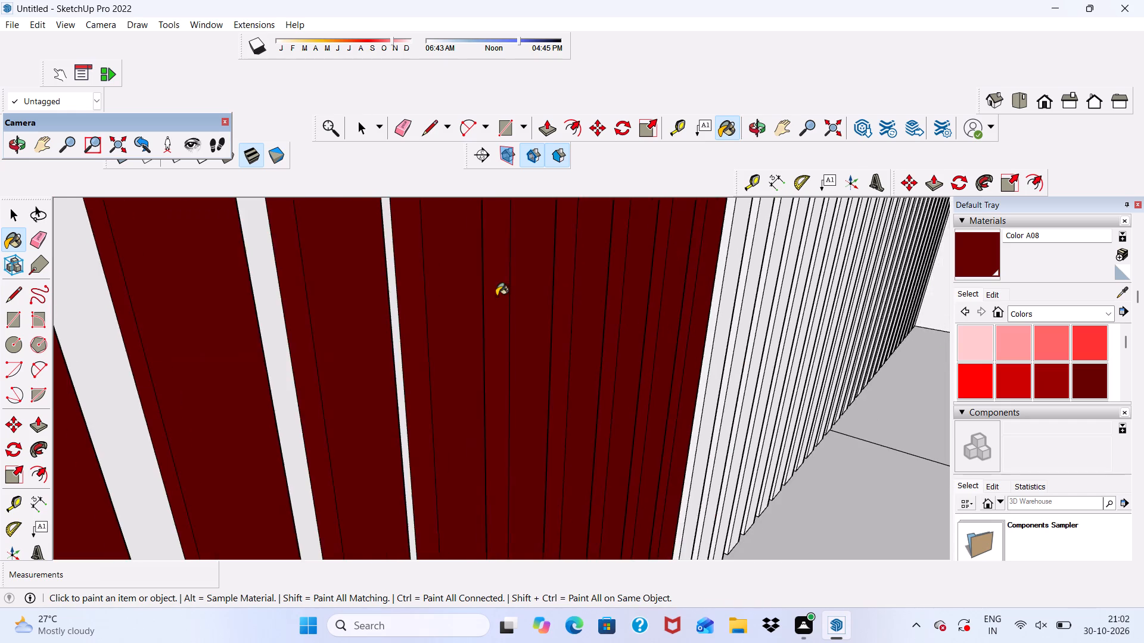
Paint the narrow and wide faces of the next two white slats of the balcony-side panel with Color A08.
scroll(496, 296, "down", 9)
scroll(658, 301, "up", 7)
scroll(604, 291, "up", 8)
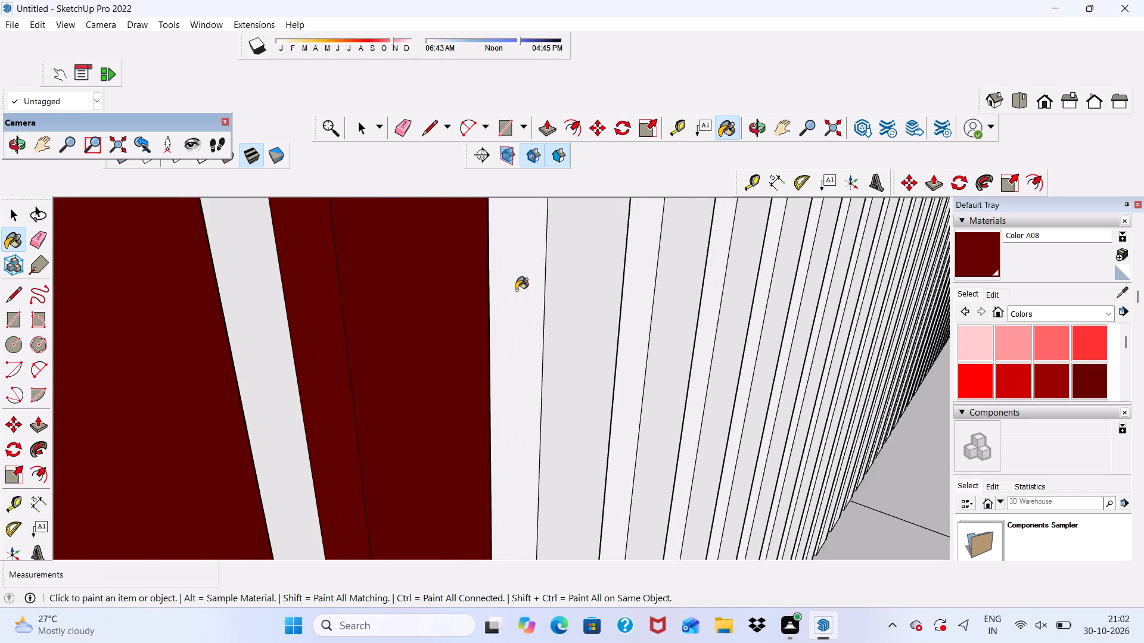
scroll(516, 290, "up", 2)
left_click(518, 292)
left_click(599, 331)
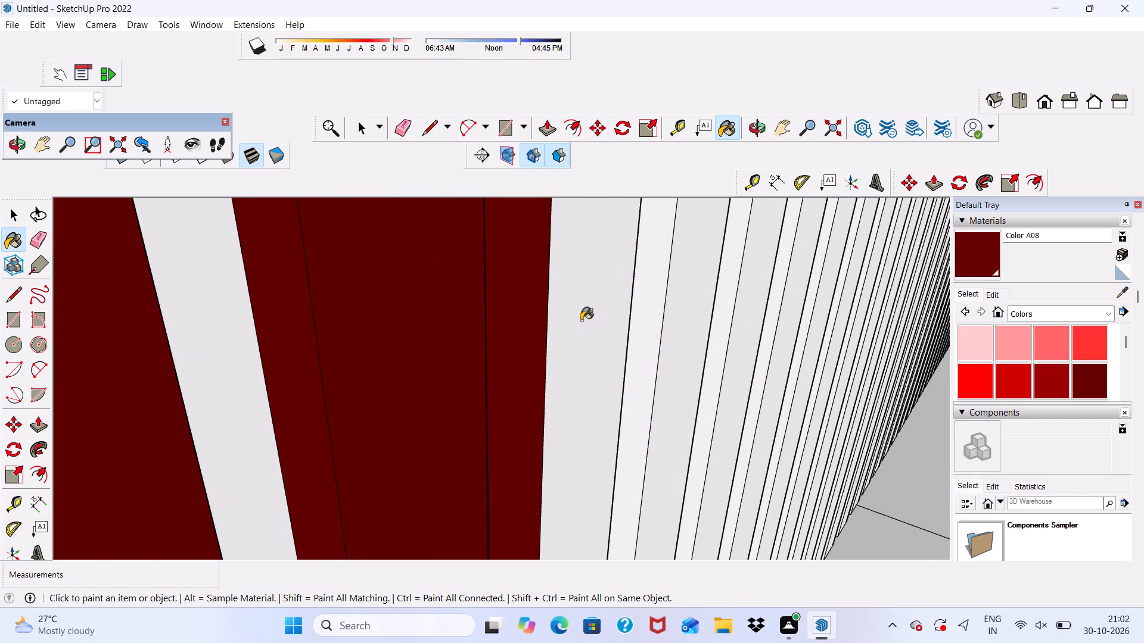
scroll(564, 320, "down", 6)
scroll(499, 345, "up", 7)
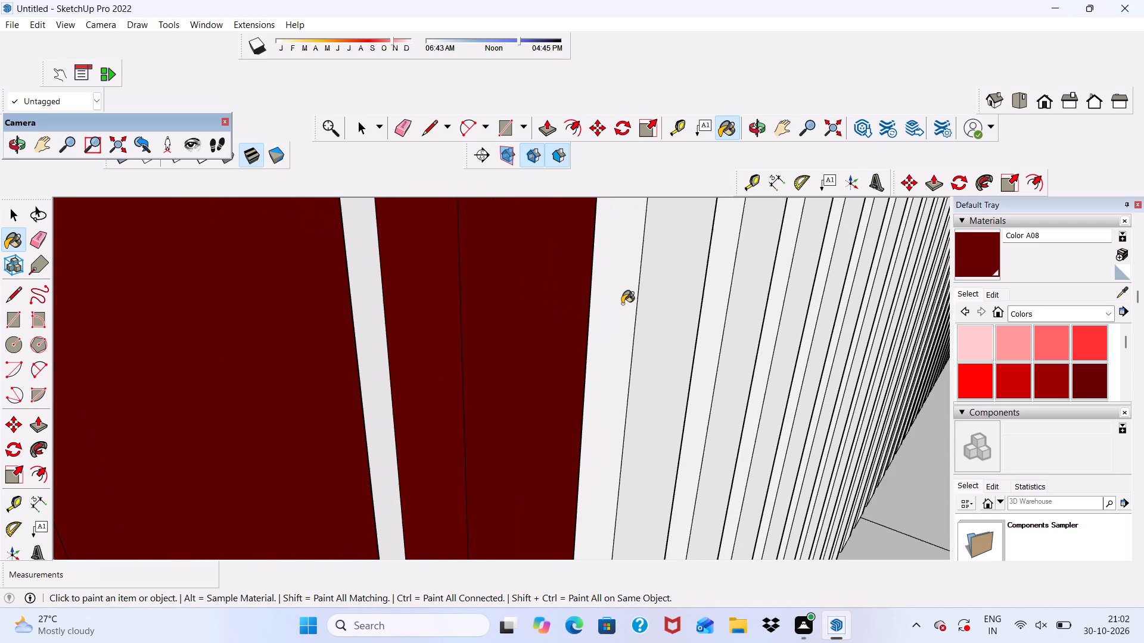
left_click(622, 304)
left_click(667, 312)
Paint both visible faces of the two white slats beyond the last red one with Color A08.
scroll(590, 307, "down", 5)
scroll(530, 295, "down", 5)
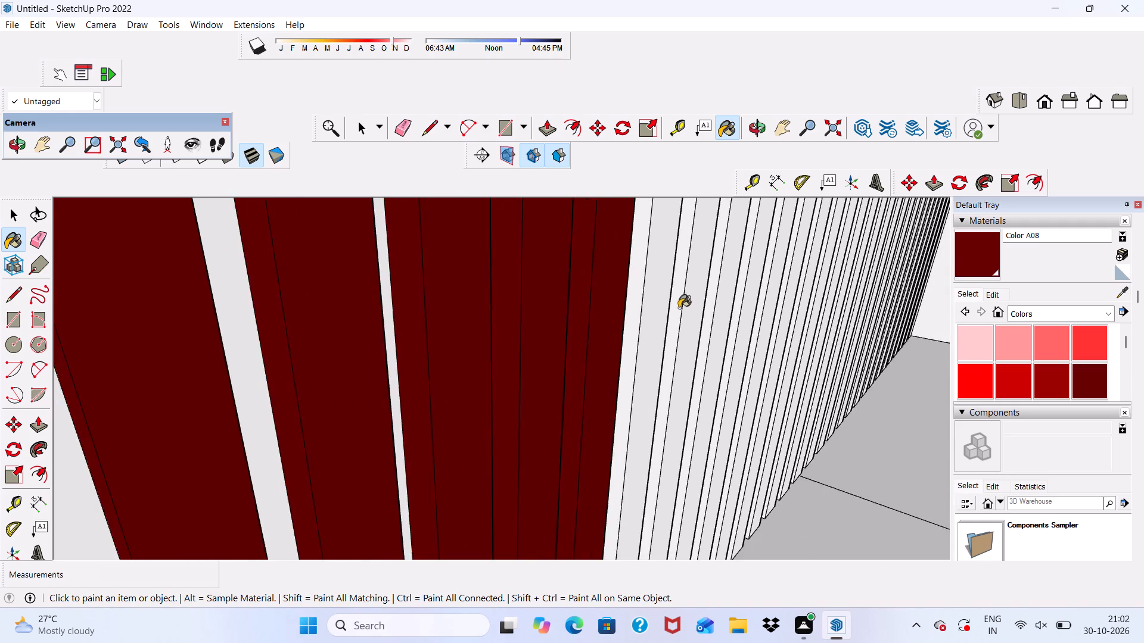
scroll(682, 306, "up", 6)
scroll(623, 296, "up", 5)
left_click(593, 299)
scroll(650, 330, "up", 4)
left_click(650, 329)
scroll(620, 313, "down", 6)
scroll(719, 322, "up", 6)
left_click(675, 300)
left_click(704, 320)
Apply Color A08 to the visible faces of the next two slats of the balcony-side panel.
scroll(609, 296, "down", 11)
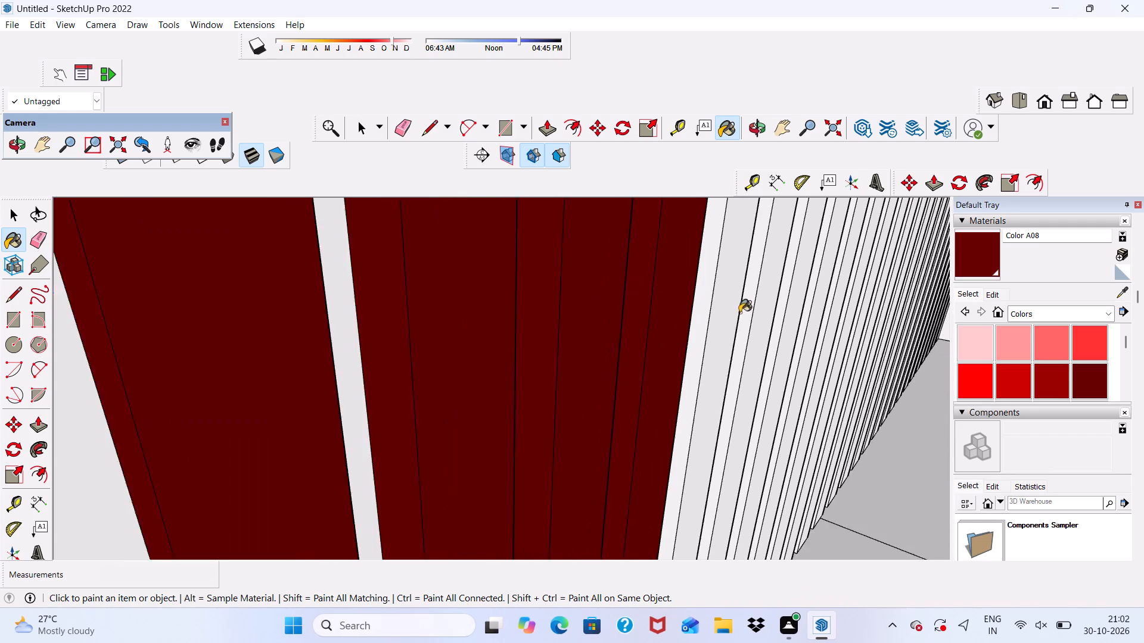
scroll(739, 296, "up", 6)
left_click(696, 266)
left_click(716, 291)
left_click(760, 315)
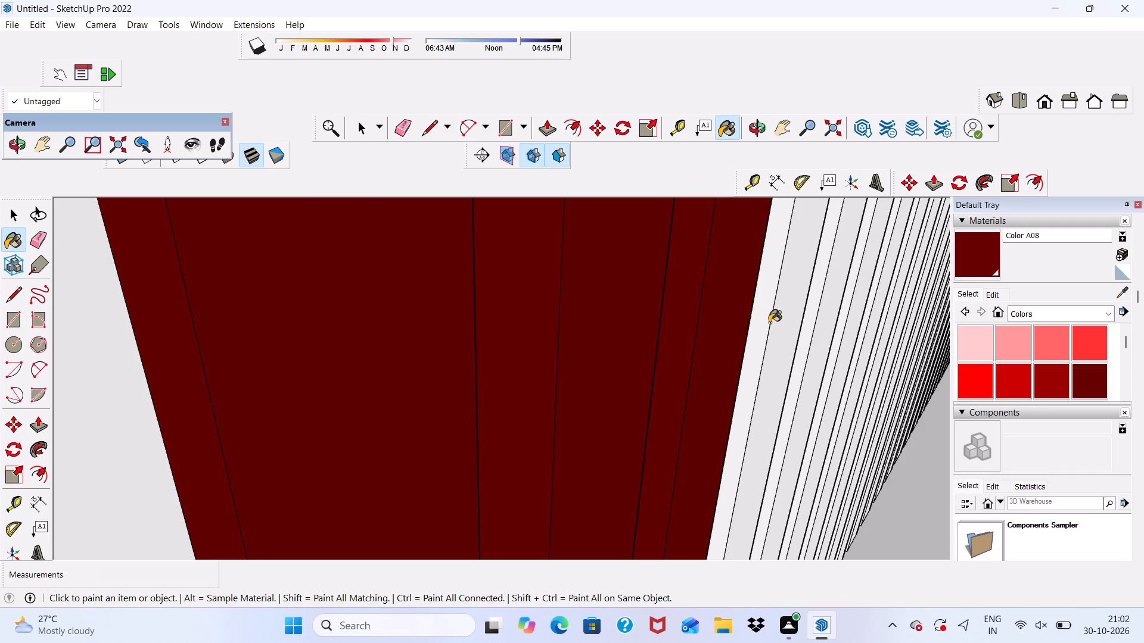
left_click(770, 323)
Paint the visible faces of the next three white slats of the balcony-side panel with Color A08.
scroll(667, 286, "down", 14)
scroll(657, 292, "up", 8)
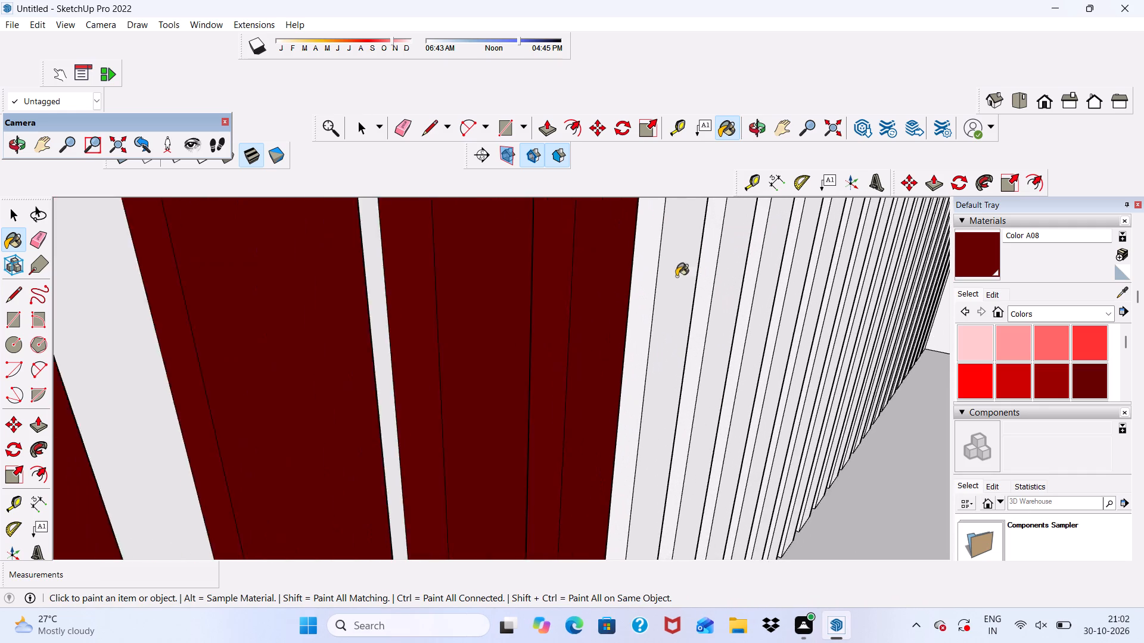
scroll(676, 276, "up", 4)
left_click(649, 274)
left_click(689, 314)
left_click(718, 299)
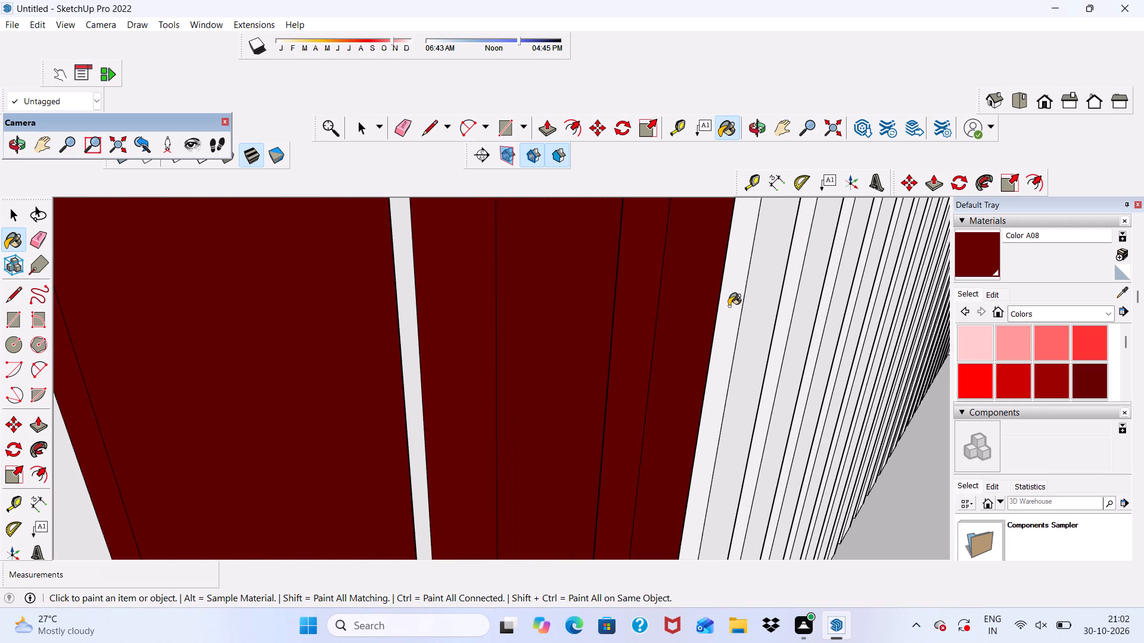
left_click(736, 313)
left_click(756, 327)
left_click_drag(776, 311, 786, 316)
left_click(798, 324)
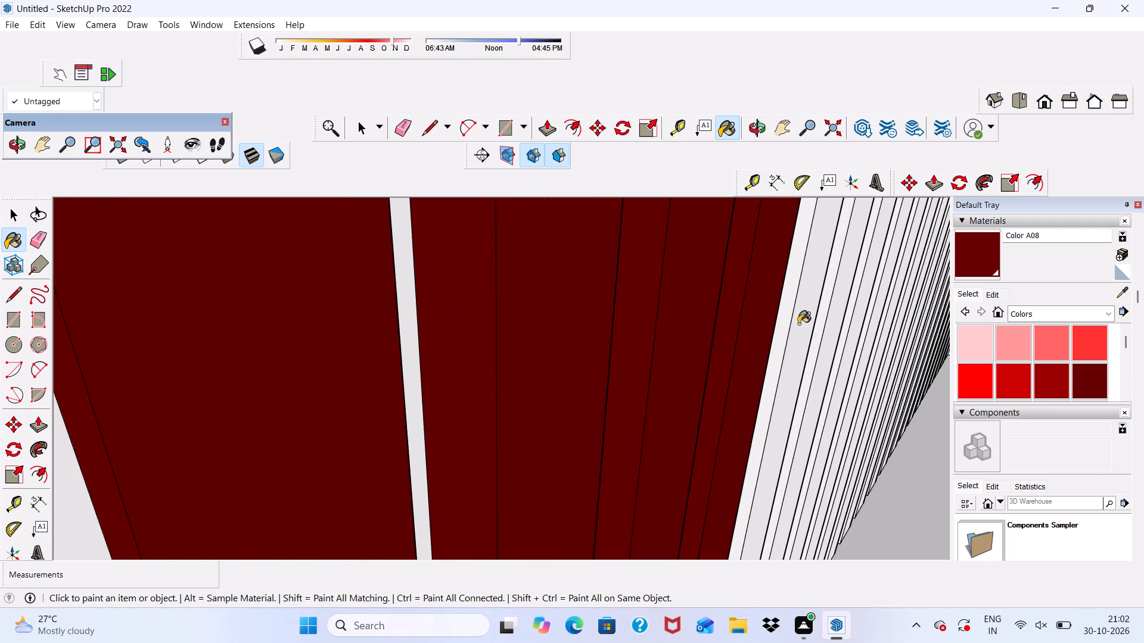
Paint the narrow and wide faces of the following four slats of the balcony-side panel with Color A08.
scroll(692, 288, "down", 19)
scroll(610, 294, "up", 12)
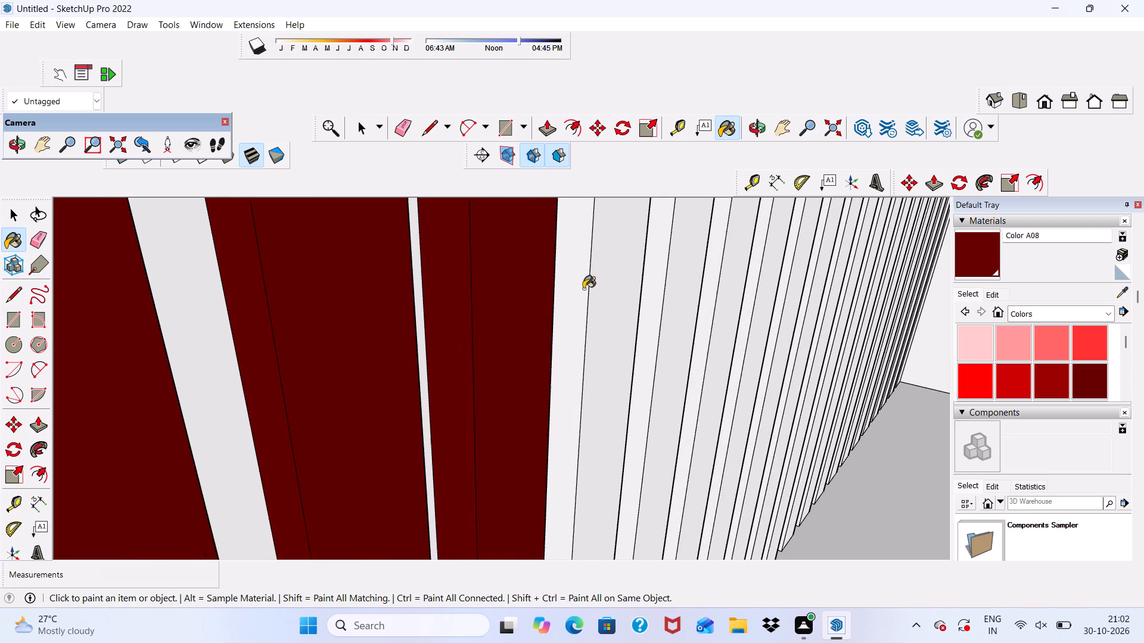
left_click(583, 289)
left_click(614, 306)
left_click(657, 317)
left_click(673, 324)
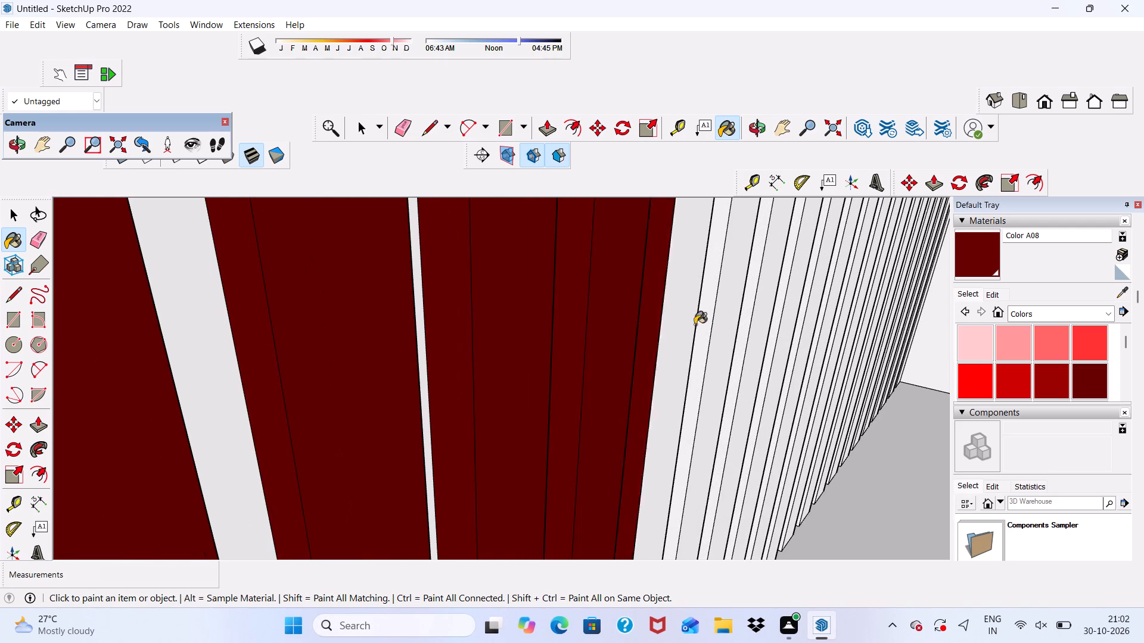
scroll(723, 324, "up", 3)
left_click(698, 315)
left_click(725, 354)
left_click_drag(738, 348, 745, 351)
left_click(765, 367)
Continue Color A08 across both visible faces of the next four white slats towards the panel's far end.
scroll(476, 311, "down", 14)
scroll(596, 275, "up", 12)
left_click(550, 256)
left_click(589, 295)
left_click(644, 304)
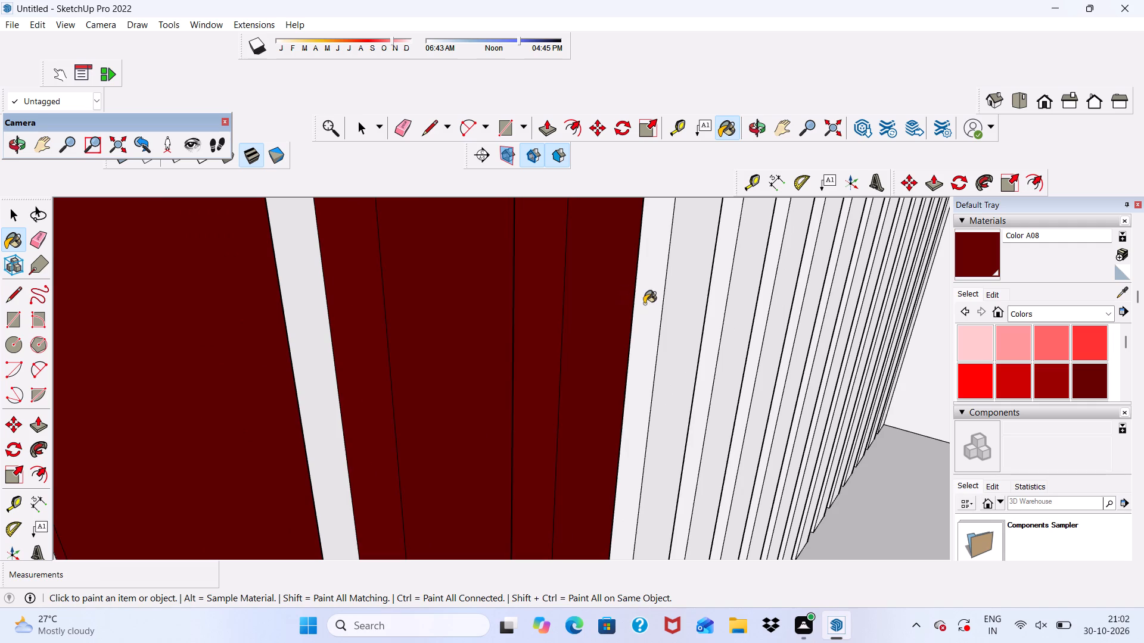
left_click(673, 324)
scroll(587, 293, "down", 6)
scroll(648, 311, "up", 8)
left_click(685, 308)
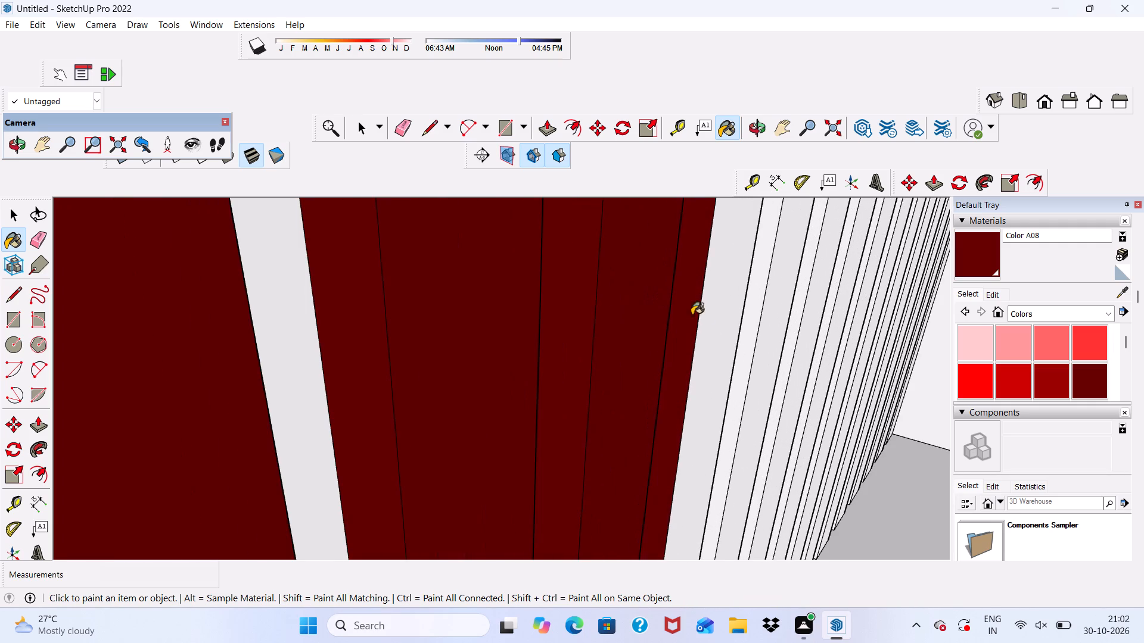
left_click(705, 330)
scroll(741, 345, "up", 3)
left_click(744, 343)
left_click(769, 358)
Paint the visible faces of four more slats near the far end of the balcony-side panel with Color A08.
scroll(592, 277, "down", 10)
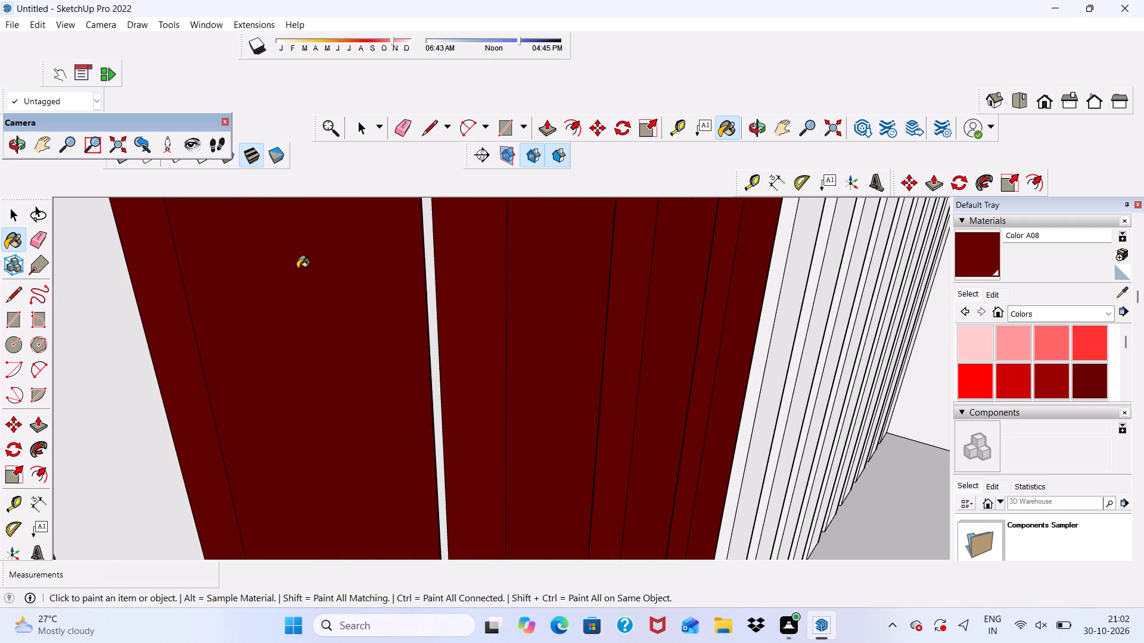
scroll(297, 269, "down", 4)
scroll(595, 286, "up", 11)
left_click(620, 265)
left_click(655, 314)
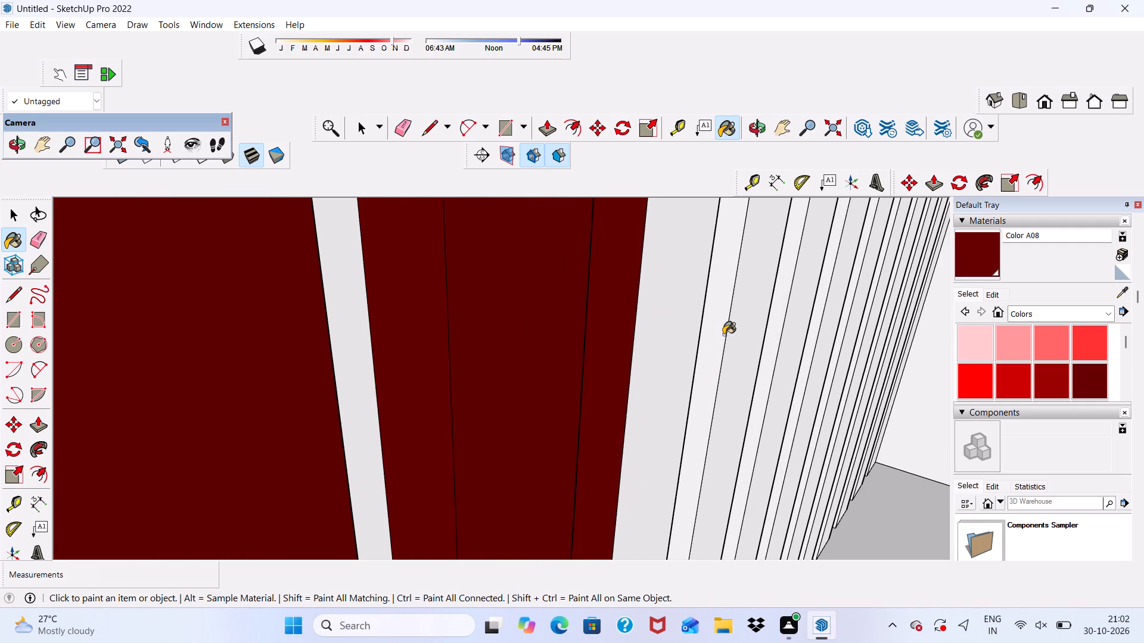
left_click(723, 335)
left_click(731, 347)
scroll(766, 352, "up", 3)
left_click(766, 344)
left_click(784, 358)
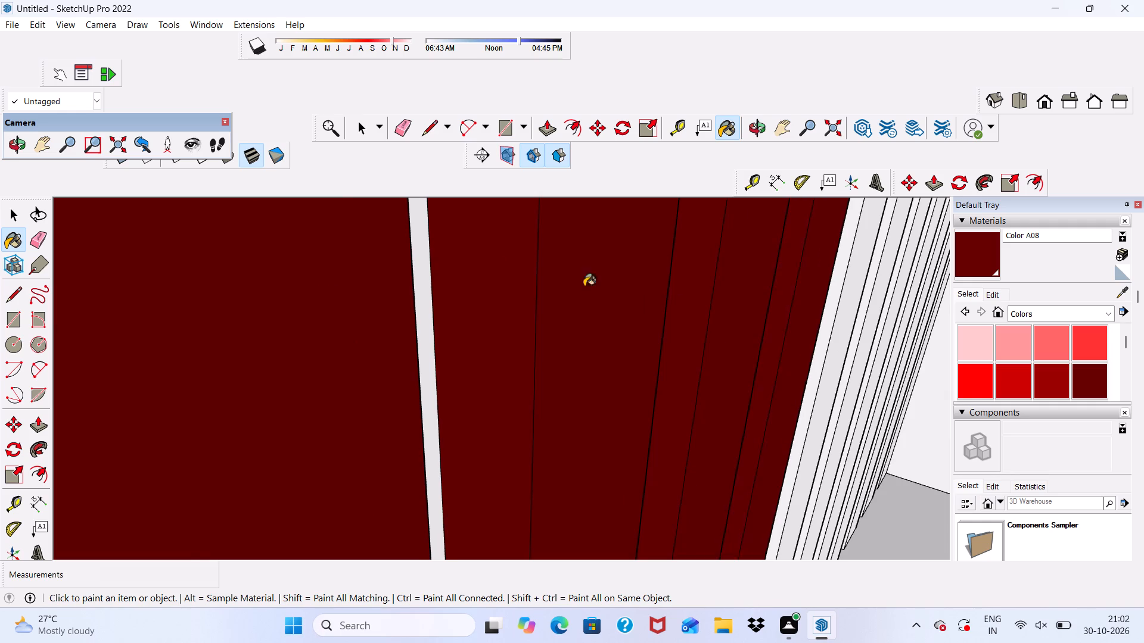
scroll(352, 278, "down", 12)
scroll(489, 294, "up", 10)
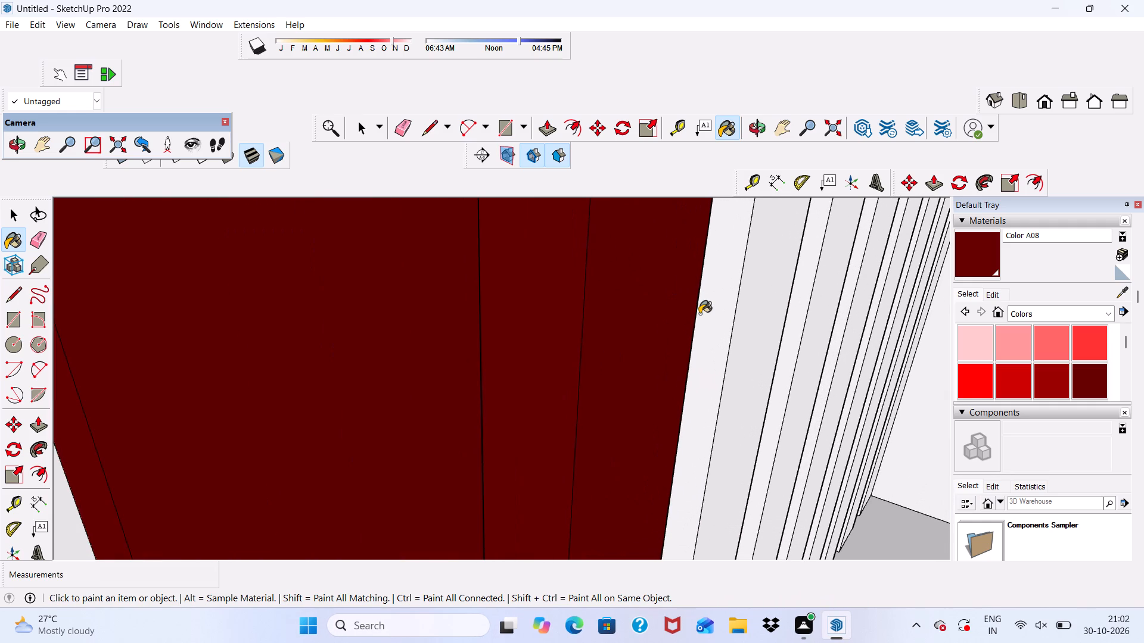
left_click_drag(700, 314, 708, 320)
left_click(741, 352)
Paint both visible faces of the next three slats with Color A08, leaving the last three at the panel's end.
scroll(283, 264, "down", 14)
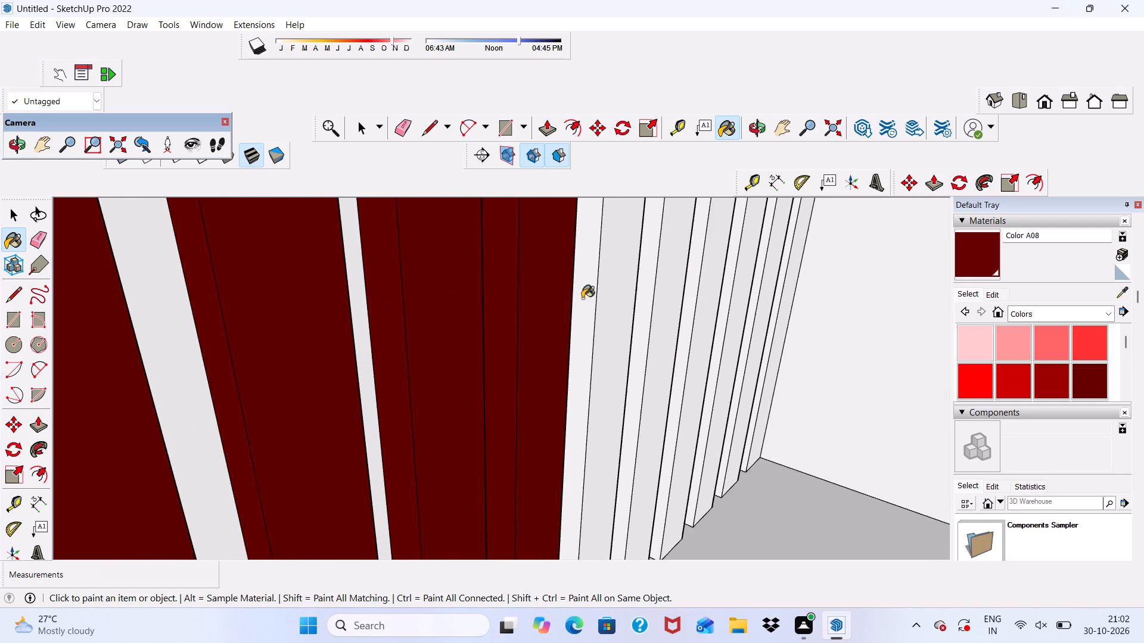
scroll(596, 300, "up", 7)
left_click(581, 292)
left_click(608, 315)
left_click(676, 331)
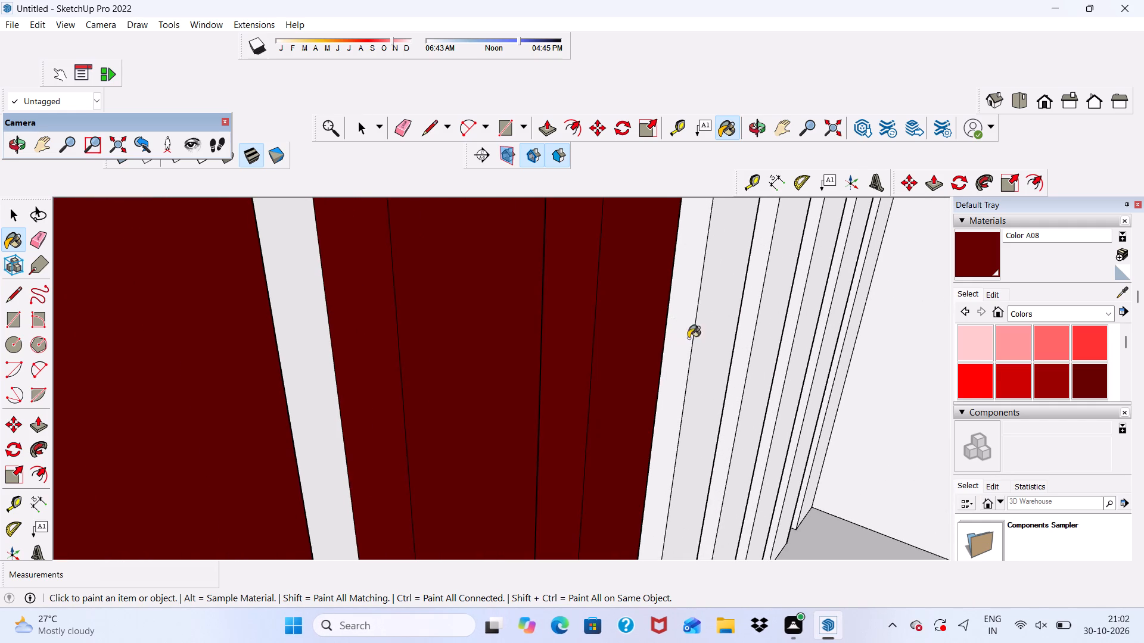
left_click(707, 348)
scroll(770, 354, "up", 3)
left_click(733, 348)
left_click(761, 355)
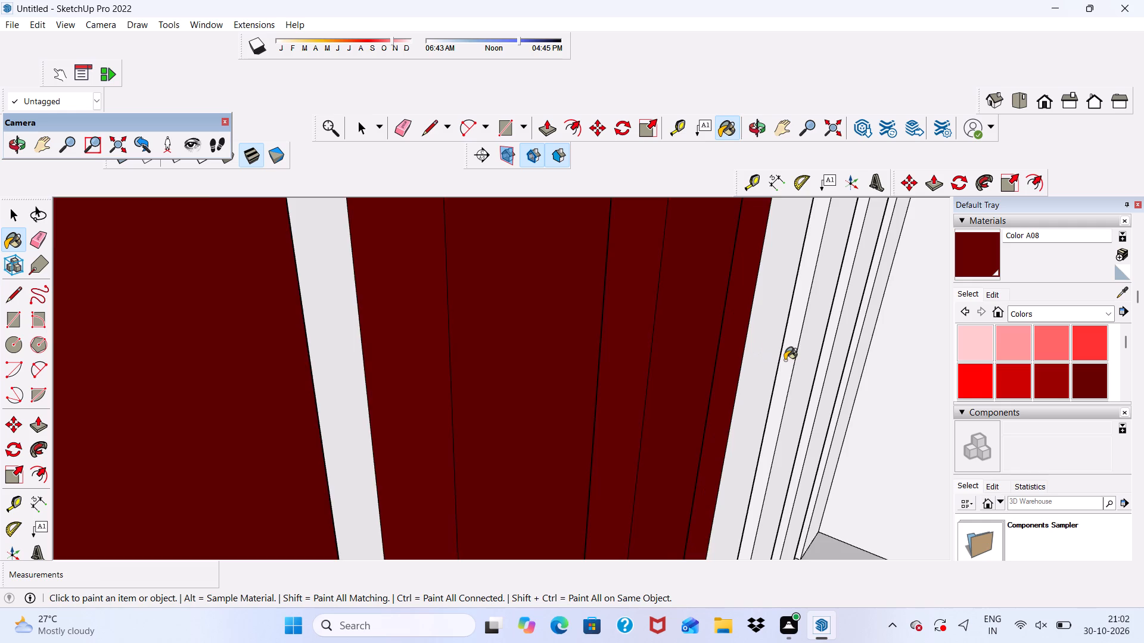
Paint both visible faces of the last three slats at the end of the balcony-side panel with Color A08.
scroll(785, 360, "up", 3)
left_click(788, 360)
left_click(808, 372)
scroll(815, 373, "up", 7)
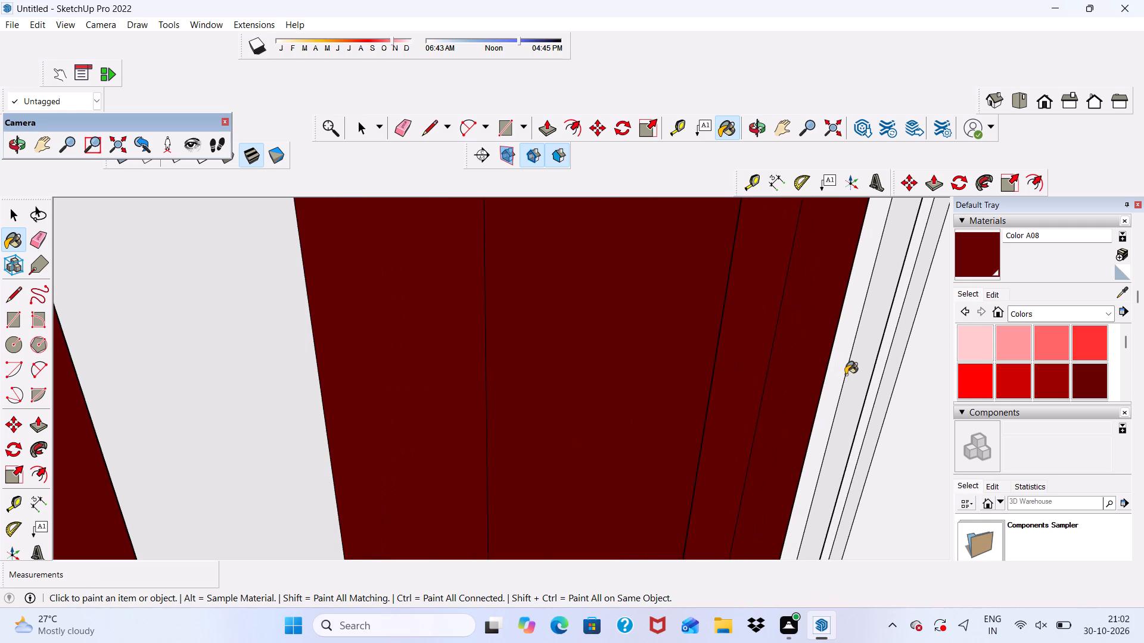
left_click(840, 367)
left_click(854, 391)
scroll(872, 394, "up", 5)
left_click(878, 390)
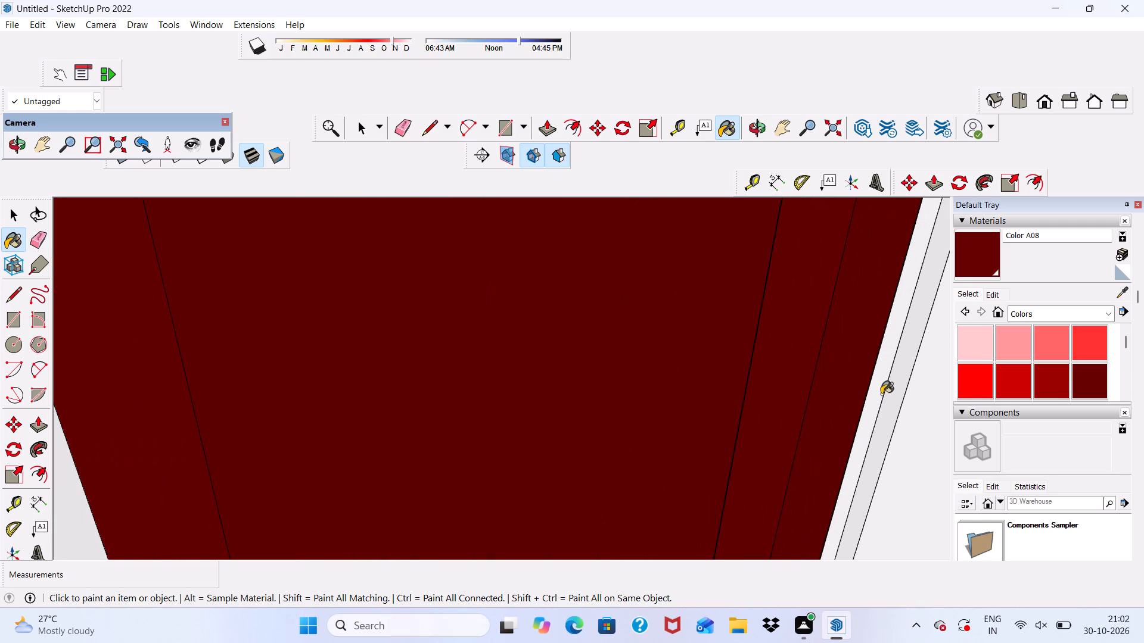
left_click(886, 404)
Apply Color A08 to unpainted side faces of the end slats, working from the opposite side of the balcony-side panel.
scroll(821, 332, "down", 6)
scroll(723, 321, "down", 20)
scroll(723, 321, "down", 2)
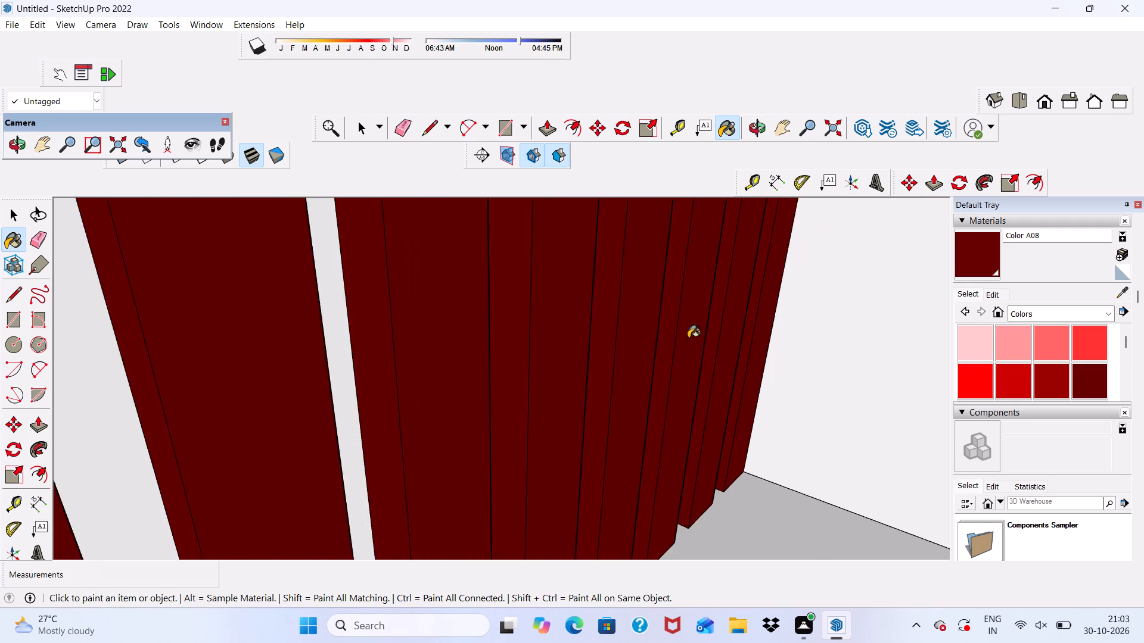
scroll(688, 338, "down", 4)
middle_click_drag(711, 415, 462, 475)
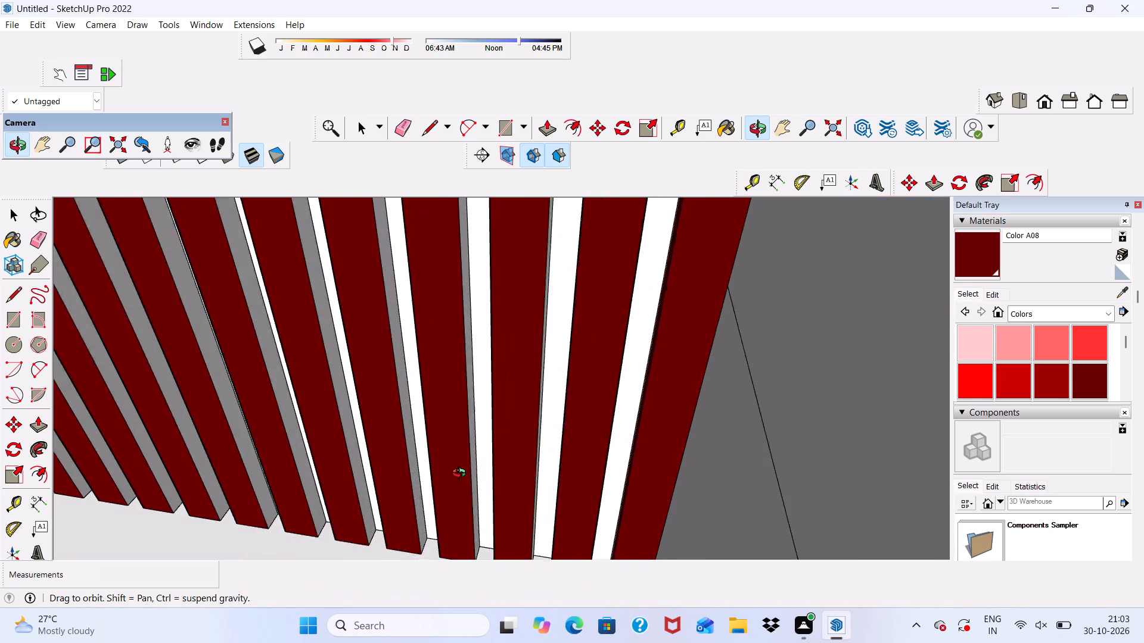
middle_click_drag(462, 475, 449, 476)
scroll(614, 344, "up", 16)
left_click(596, 323)
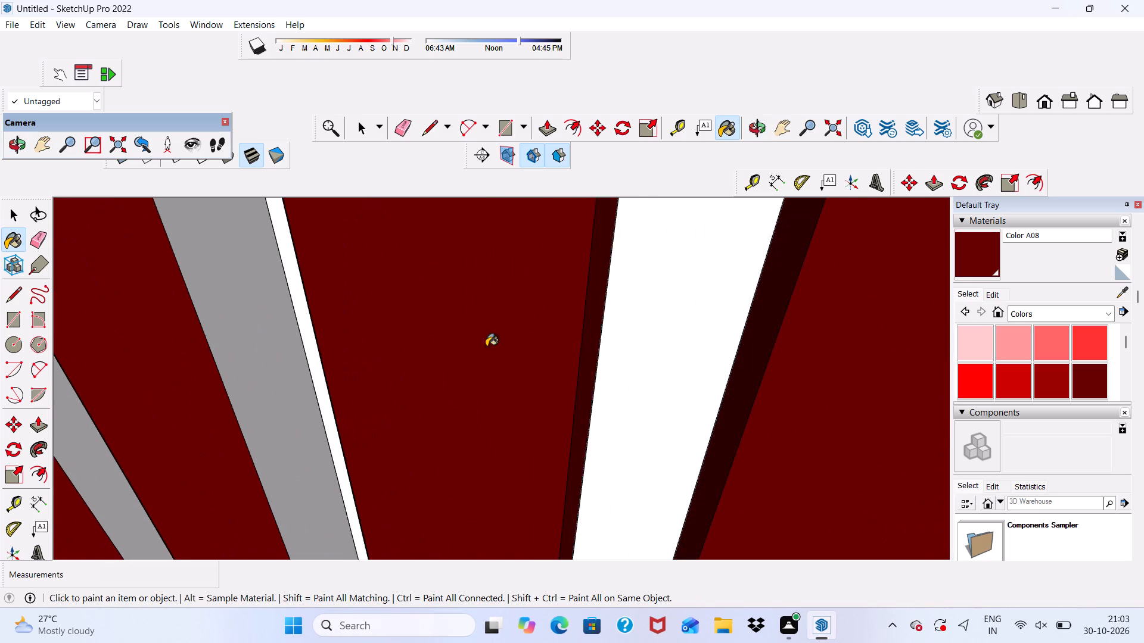
scroll(294, 361, "up", 2)
left_click(268, 357)
Examine the upper slat panels from the front and from behind for slat faces still lacking colour.
scroll(286, 351, "down", 18)
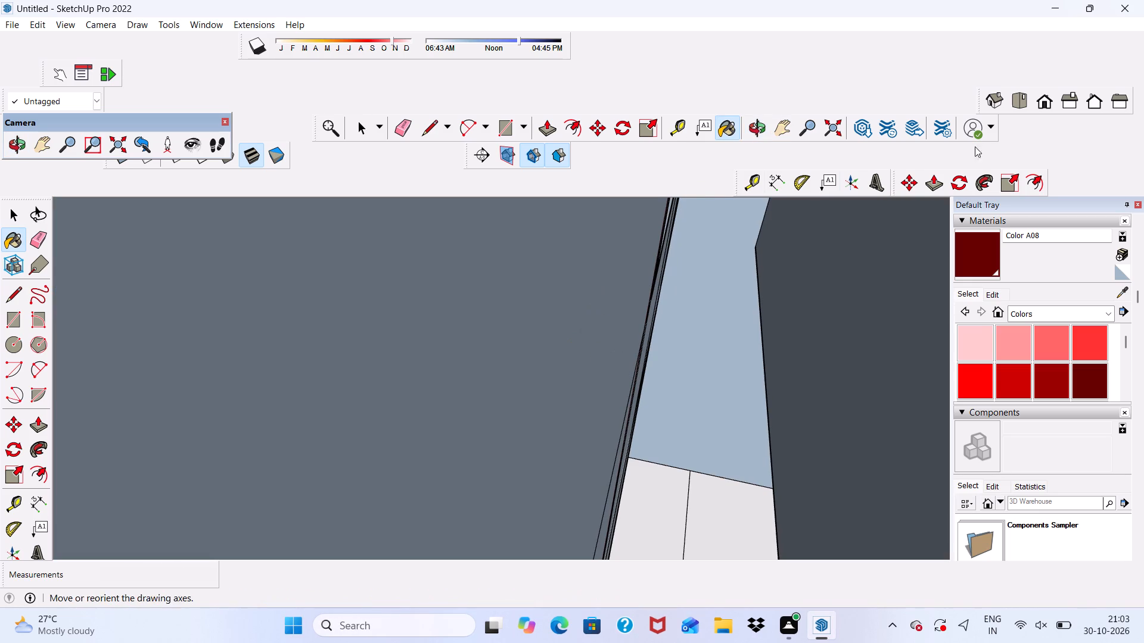
left_click(1043, 101)
scroll(999, 125, "down", 17)
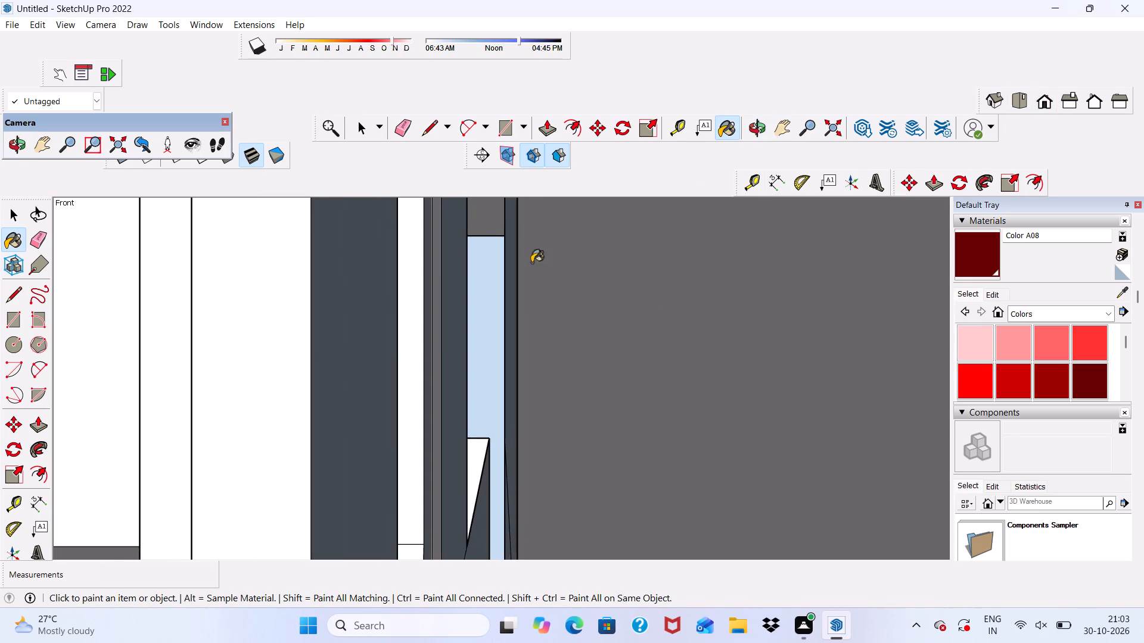
scroll(531, 263, "down", 20)
scroll(531, 263, "down", 15)
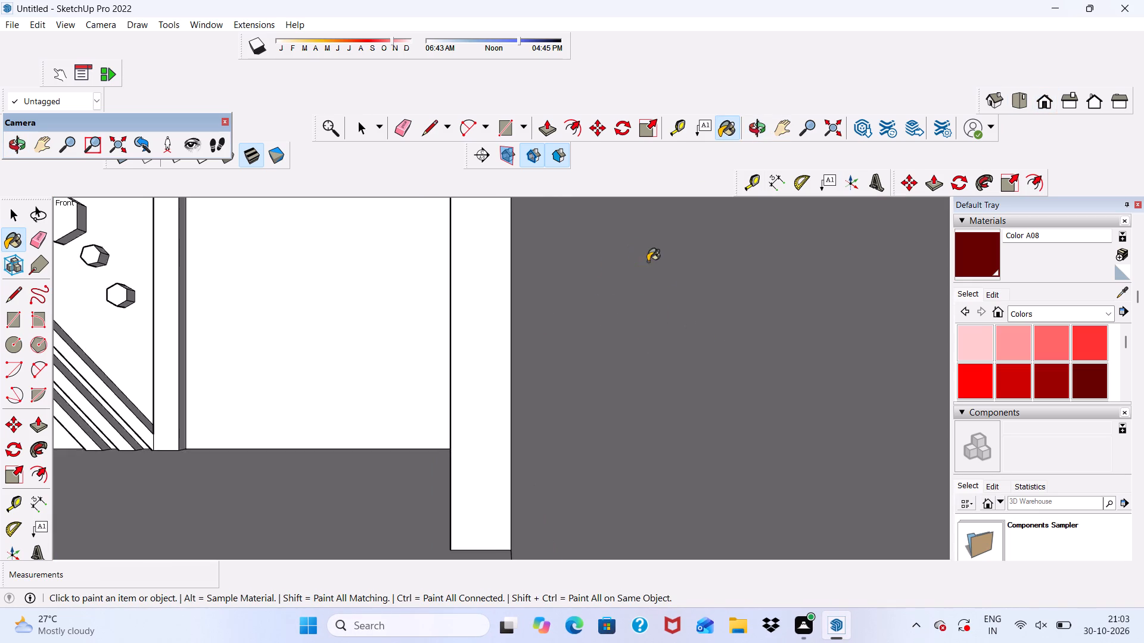
scroll(648, 261, "down", 20)
scroll(648, 261, "down", 5)
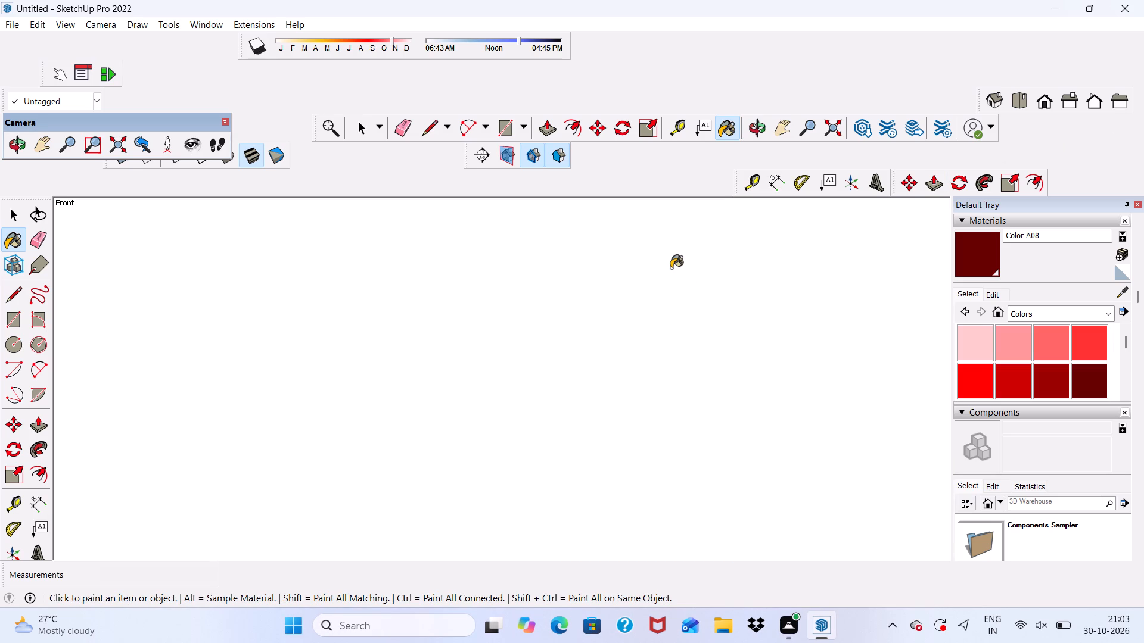
scroll(589, 323, "down", 5)
scroll(542, 360, "down", 10)
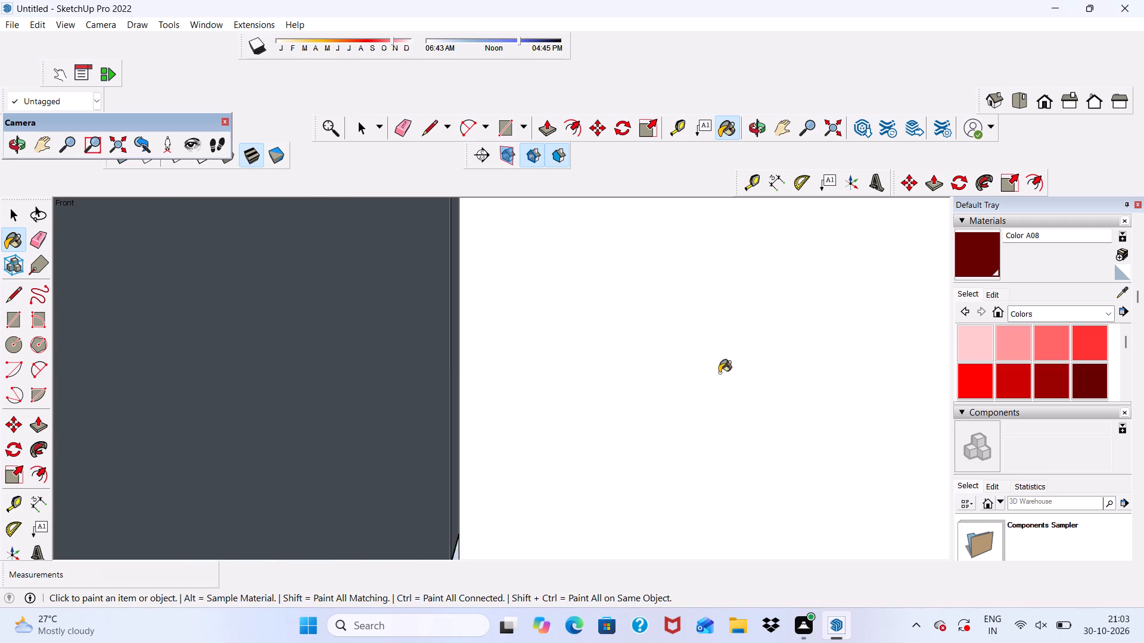
scroll(719, 373, "down", 20)
scroll(719, 373, "down", 5)
middle_click_drag(453, 318, 616, 330)
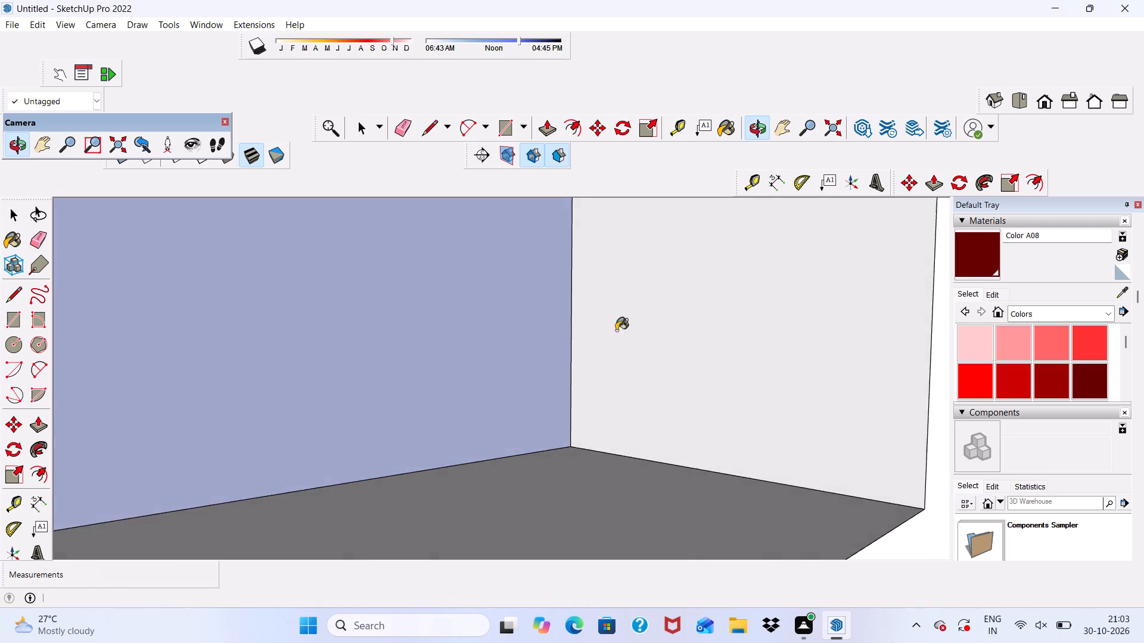
scroll(586, 295, "up", 1)
scroll(527, 295, "down", 20)
scroll(527, 295, "down", 13)
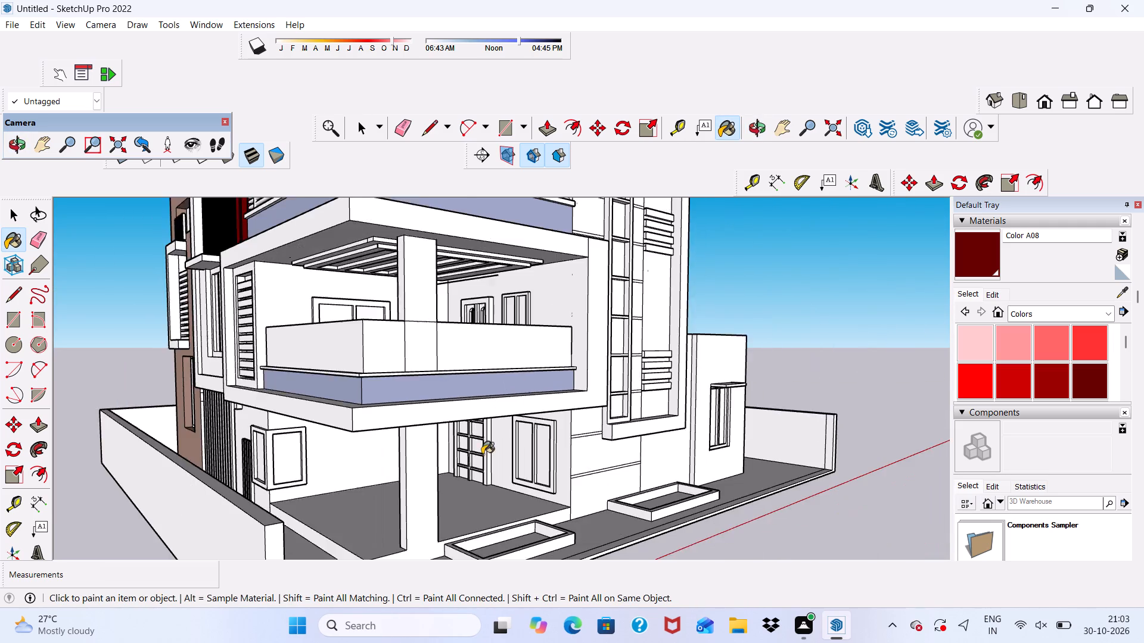
middle_click_drag(461, 435, 615, 488)
scroll(489, 374, "up", 1)
scroll(157, 220, "up", 4)
scroll(319, 340, "down", 8)
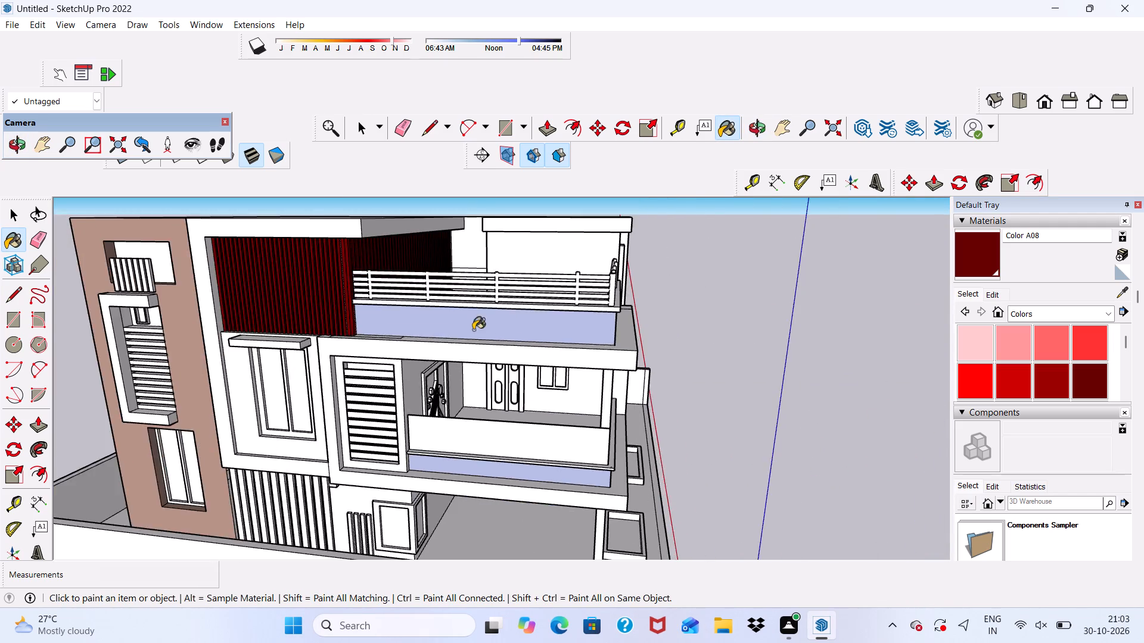
scroll(472, 327, "up", 13)
middle_click_drag(567, 258, 0, 329)
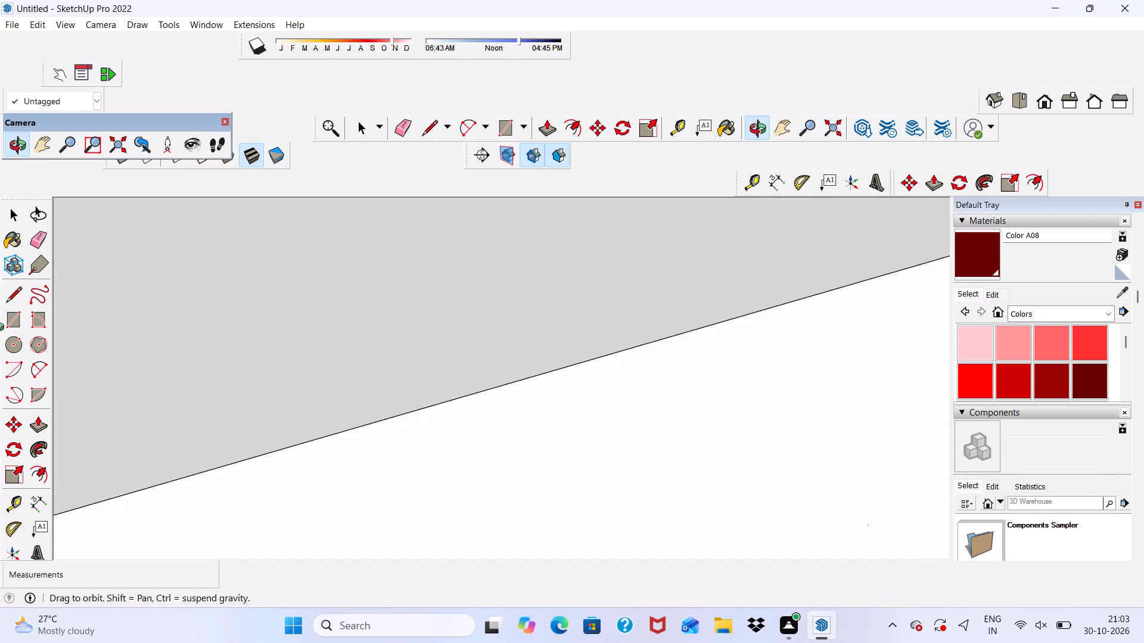
middle_click_drag(0, 329, 23, 354)
scroll(77, 352, "up", 1)
scroll(188, 391, "down", 11)
scroll(642, 264, "up", 3)
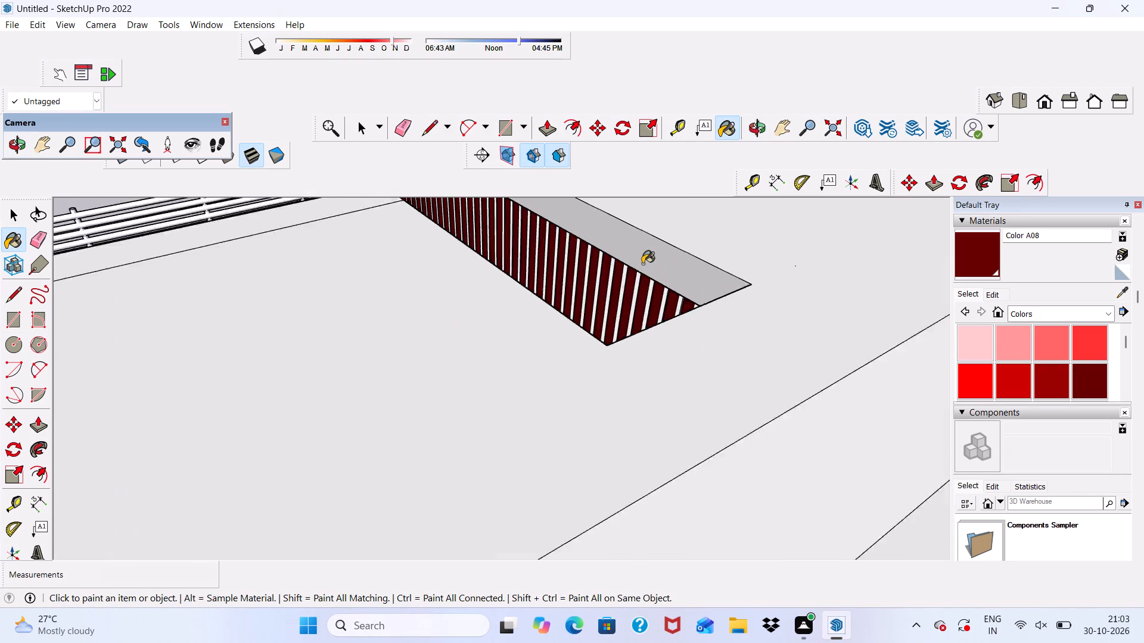
scroll(642, 264, "up", 15)
middle_click_drag(706, 300, 701, 309)
scroll(701, 309, "up", 4)
middle_click_drag(854, 464, 848, 432)
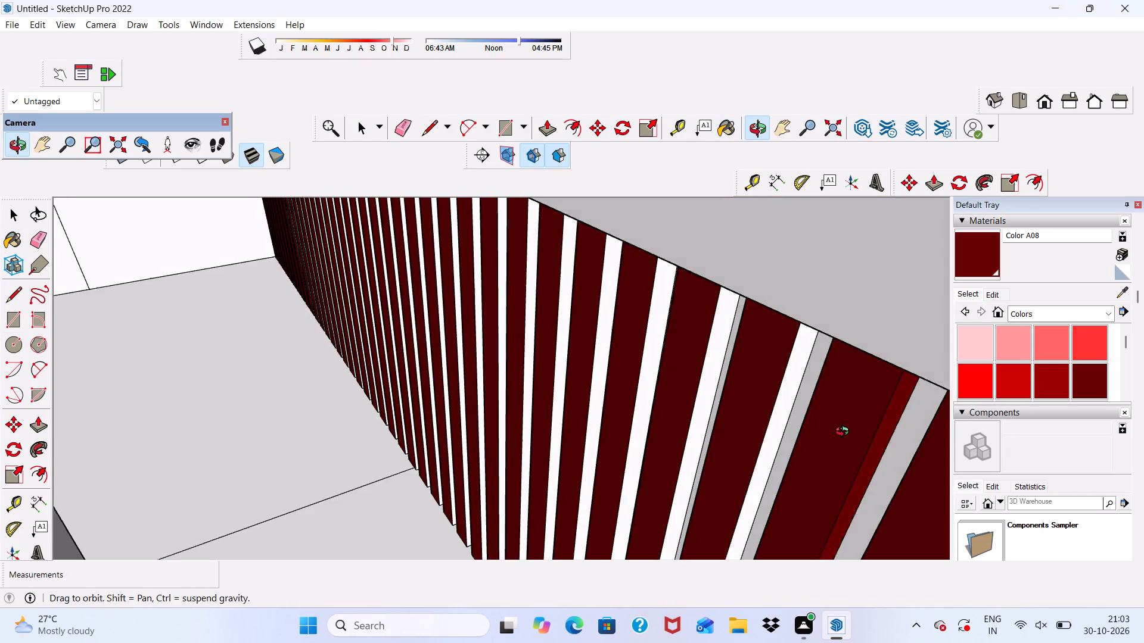
middle_click_drag(848, 432, 828, 407)
scroll(798, 376, "up", 4)
scroll(798, 376, "down", 2)
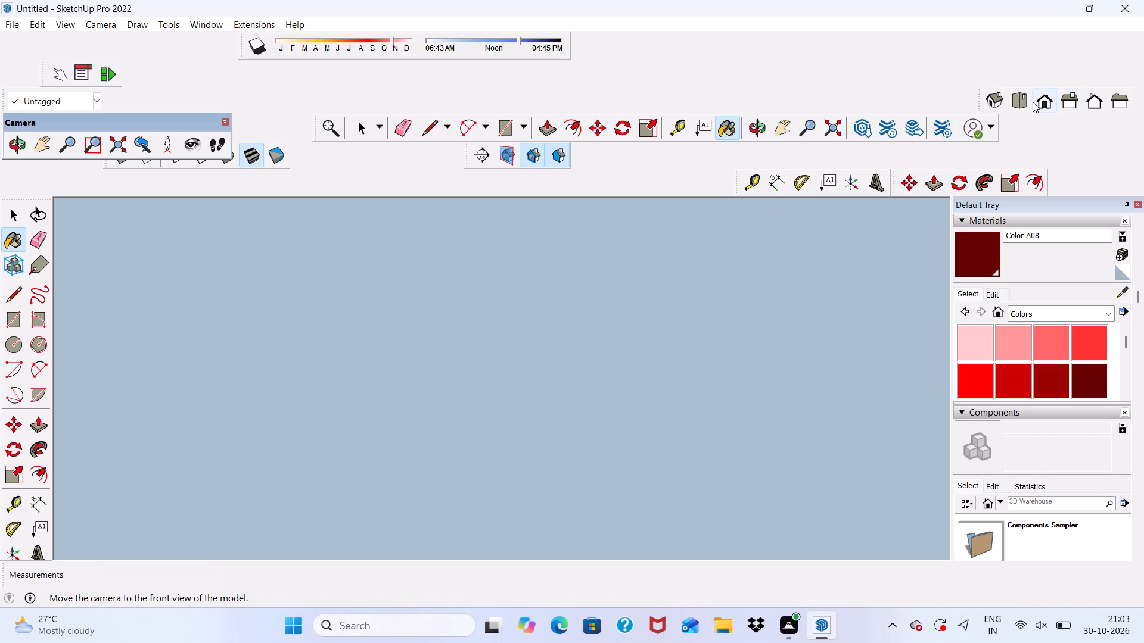
Paint the unpainted narrow faces of four slats near the far end of the balcony-side panel's roof side with Color A08.
left_click(1044, 100)
scroll(835, 281, "down", 20)
scroll(835, 281, "down", 8)
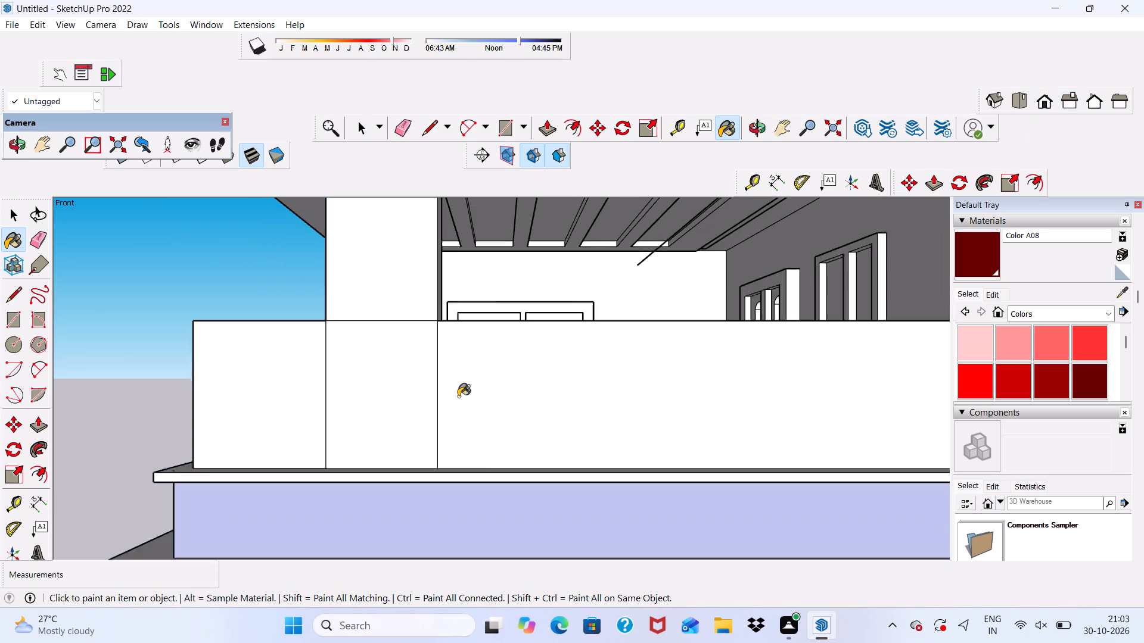
scroll(458, 397, "down", 16)
scroll(594, 307, "up", 7)
middle_click_drag(607, 299, 396, 438)
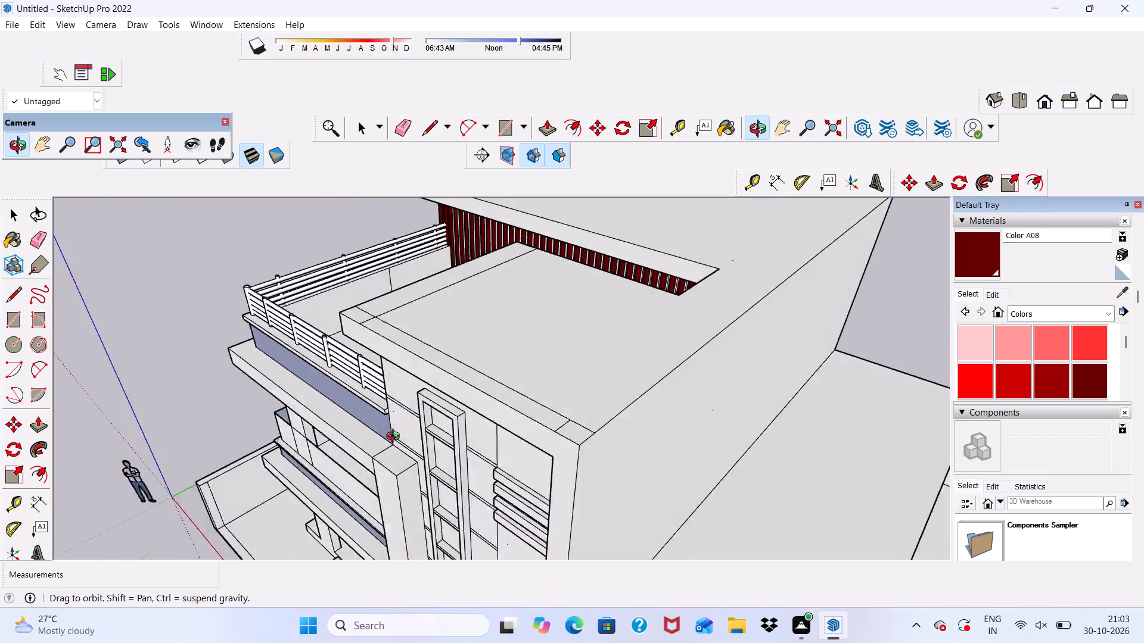
middle_click_drag(396, 438, 313, 447)
scroll(638, 334, "up", 11)
middle_click_drag(643, 318, 711, 363)
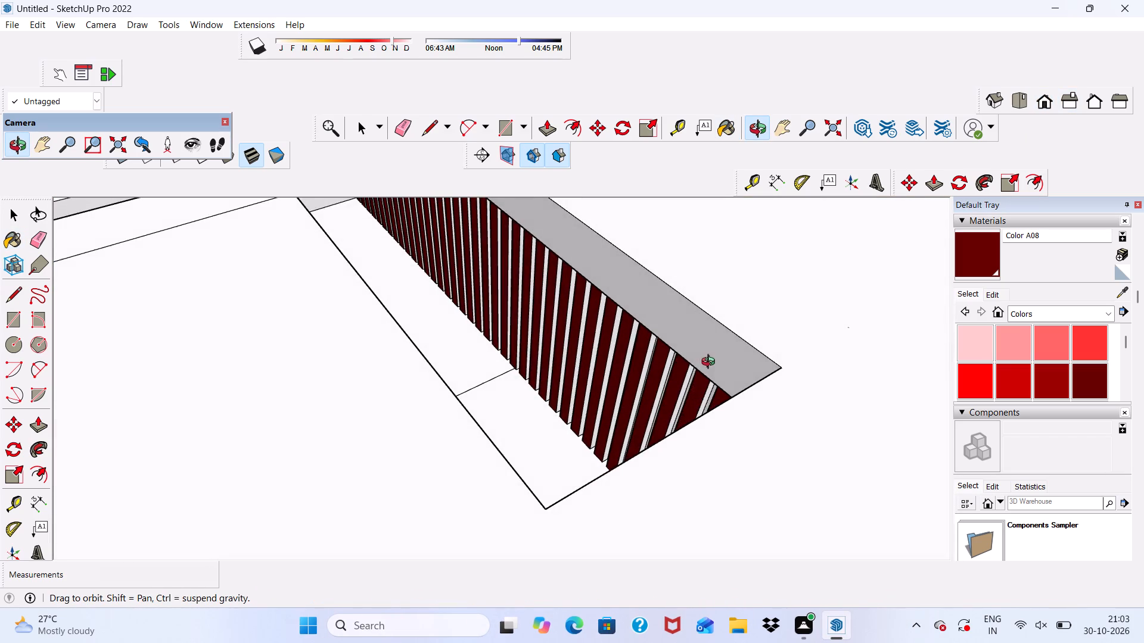
middle_click_drag(711, 363, 711, 364)
scroll(711, 389, "up", 11)
middle_click_drag(777, 432, 756, 410)
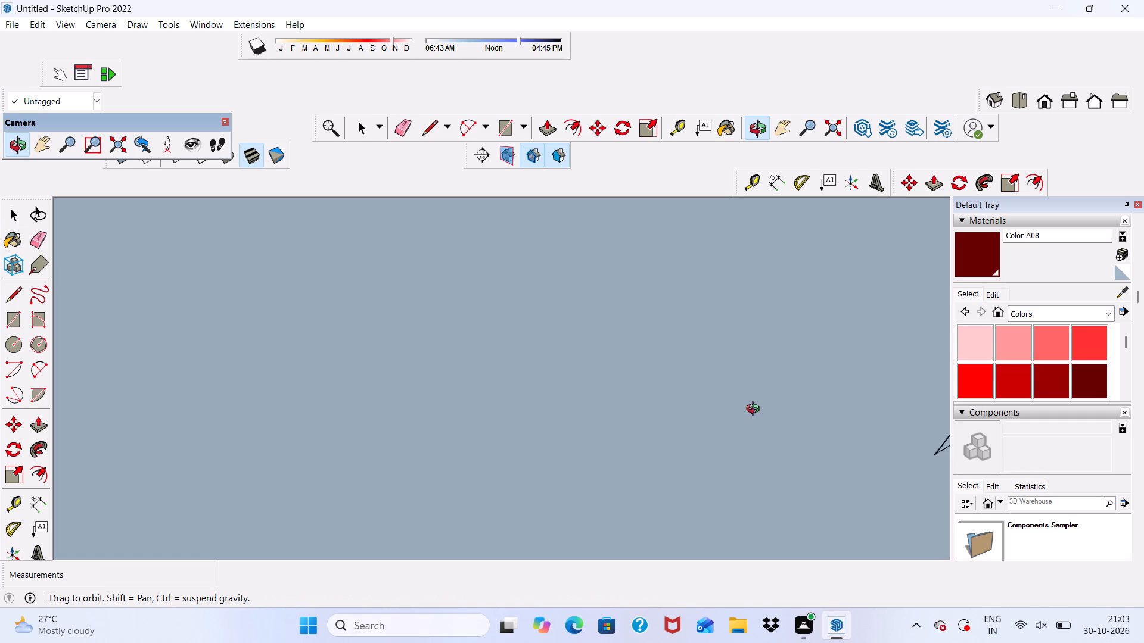
middle_click_drag(756, 410, 783, 413)
scroll(705, 352, "up", 4)
left_click(715, 341)
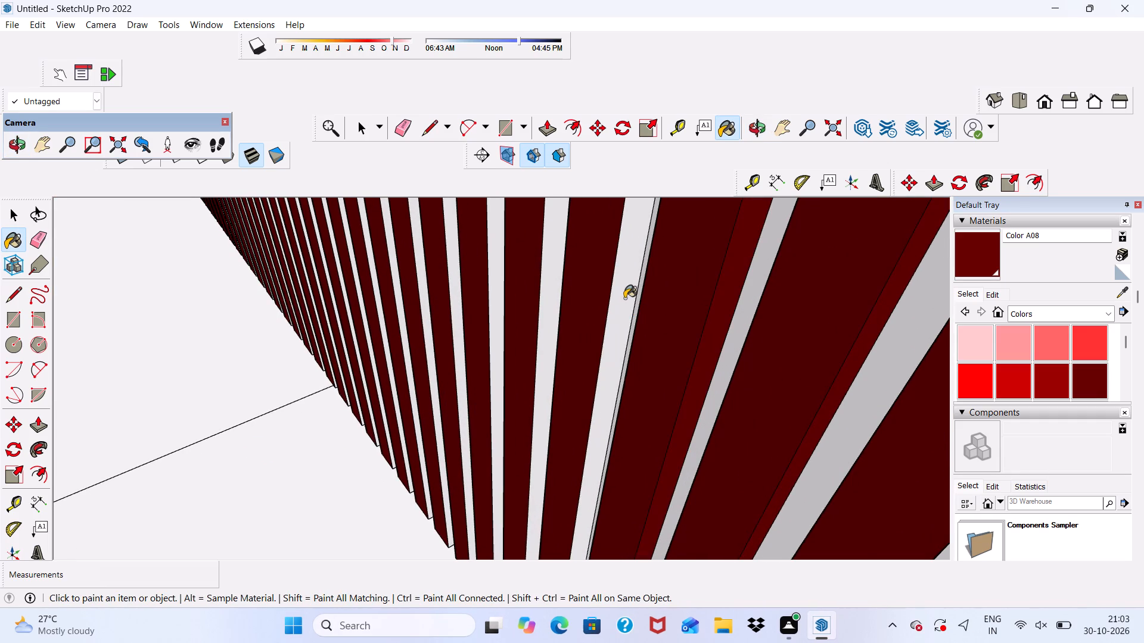
left_click(624, 298)
scroll(532, 298, "up", 4)
left_click(571, 274)
scroll(501, 285, "up", 3)
left_click(475, 267)
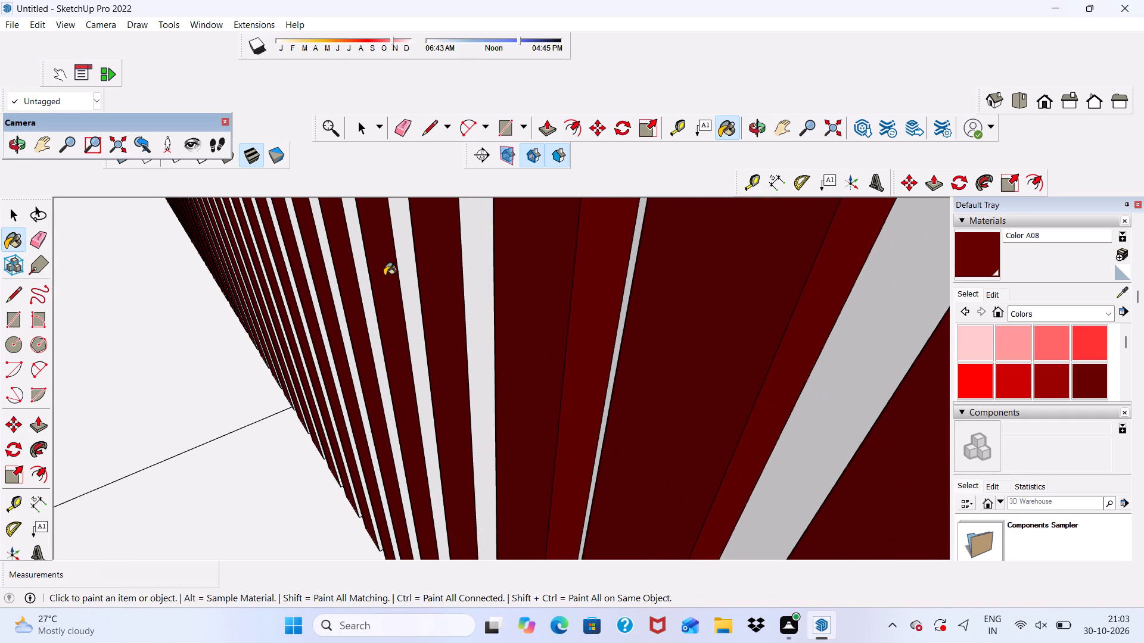
Paint the white narrow faces of the next six slats with Color A08, working along the panel towards the balcony railing.
scroll(384, 276, "up", 4)
left_click(423, 261)
scroll(366, 274, "up", 5)
left_click(346, 263)
scroll(297, 267, "up", 5)
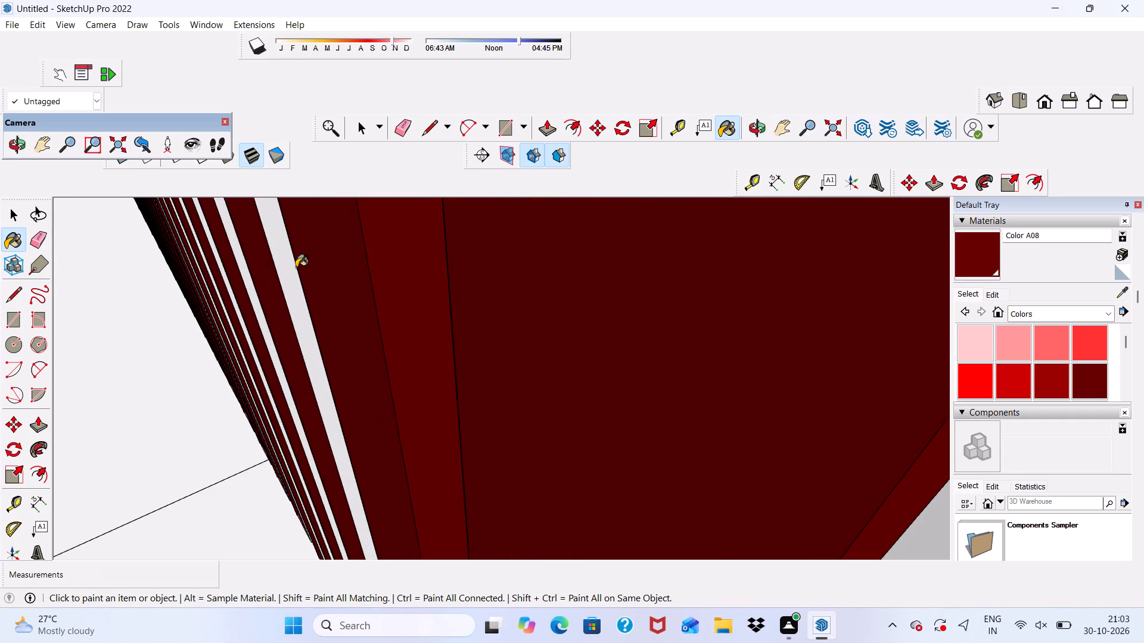
left_click(291, 264)
scroll(236, 263, "up", 5)
left_click(245, 245)
scroll(245, 245, "down", 7)
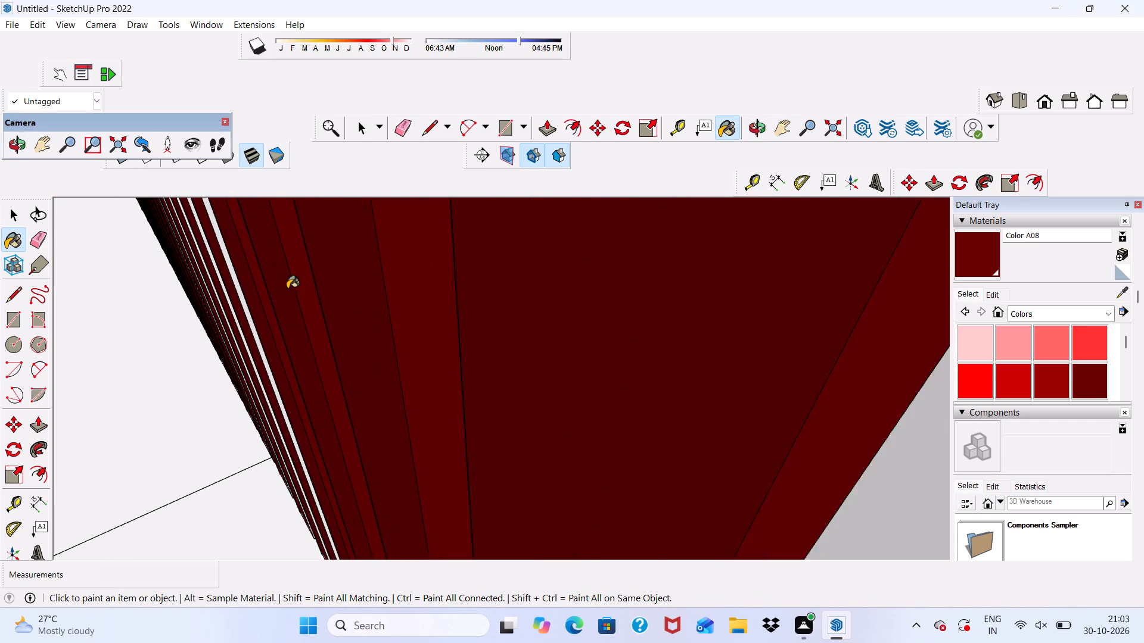
scroll(240, 267, "up", 13)
left_click(206, 244)
scroll(206, 244, "up", 5)
left_click(210, 235)
Paint the narrow faces of the next few slats with Color A08, continuing along the balcony-side panel.
scroll(190, 248, "up", 2)
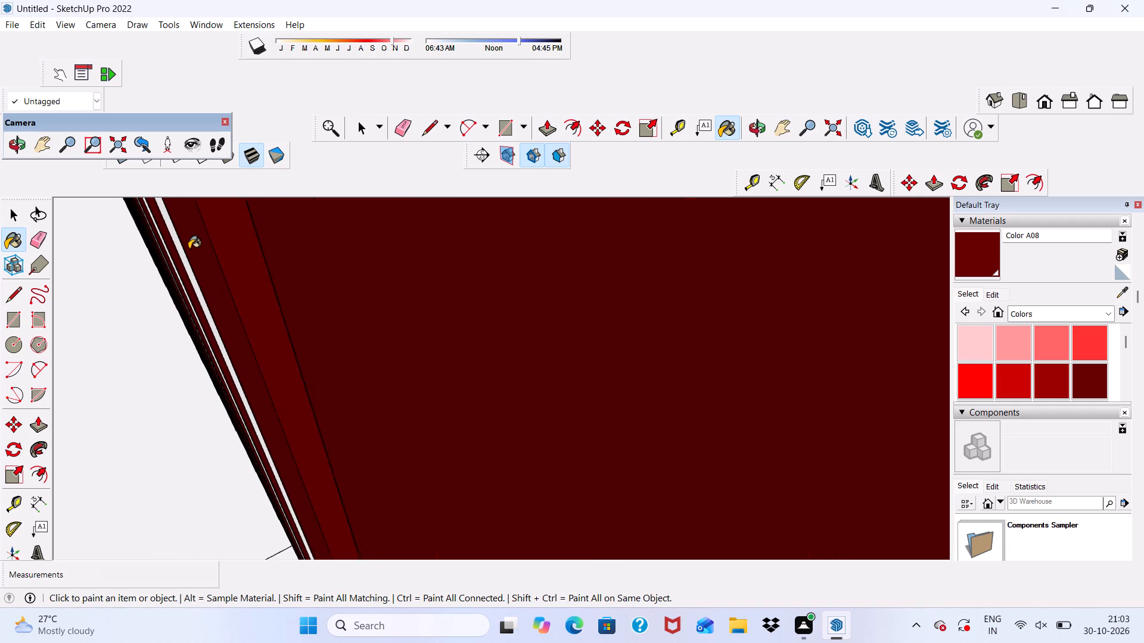
scroll(189, 249, "up", 4)
left_click(166, 233)
left_click(166, 229)
scroll(181, 234, "down", 6)
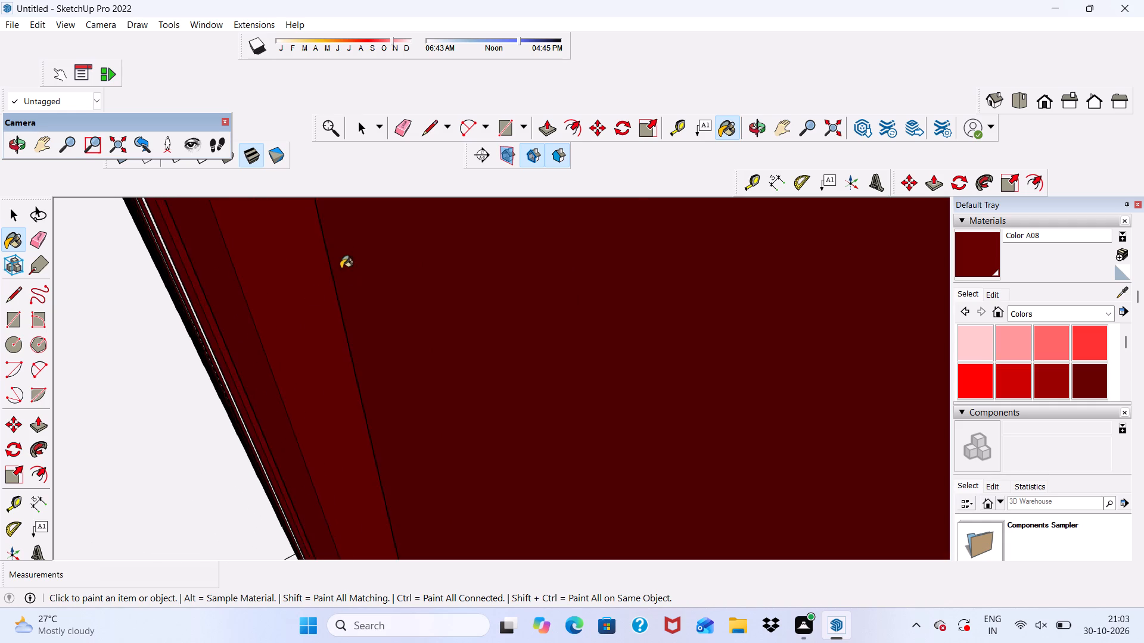
scroll(341, 269, "down", 13)
scroll(219, 239, "up", 11)
left_click(205, 219)
scroll(209, 223, "down", 8)
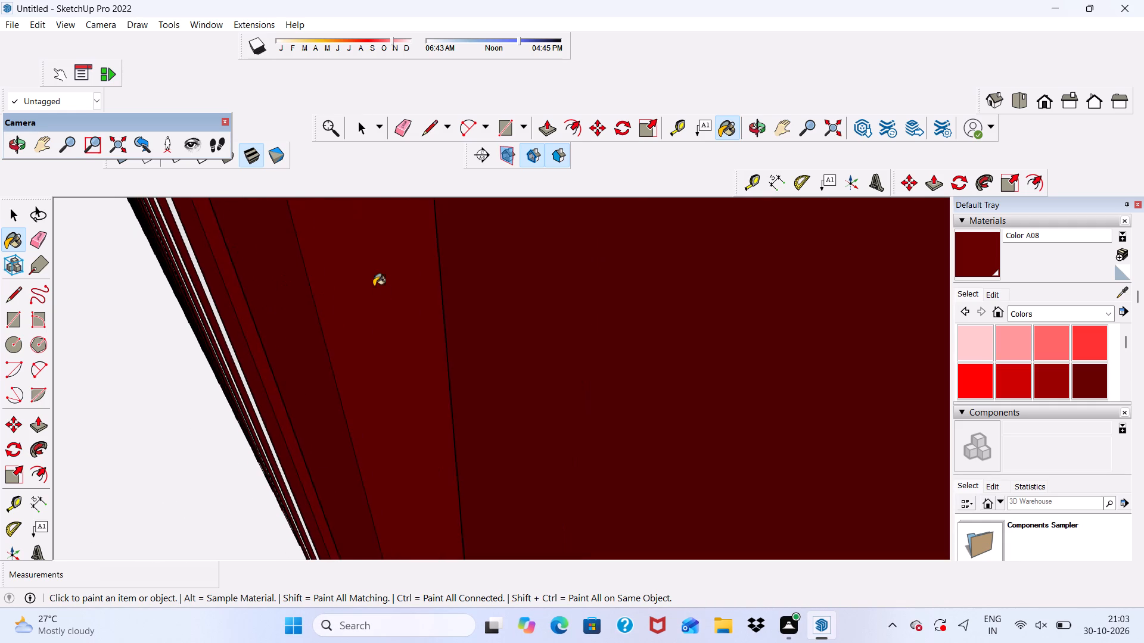
scroll(374, 286, "down", 4)
scroll(179, 229, "up", 7)
left_click(445, 298)
Paint the white narrow faces of five more slats further along the balcony-side panel with Color A08.
scroll(445, 289, "down", 6)
scroll(307, 276, "up", 6)
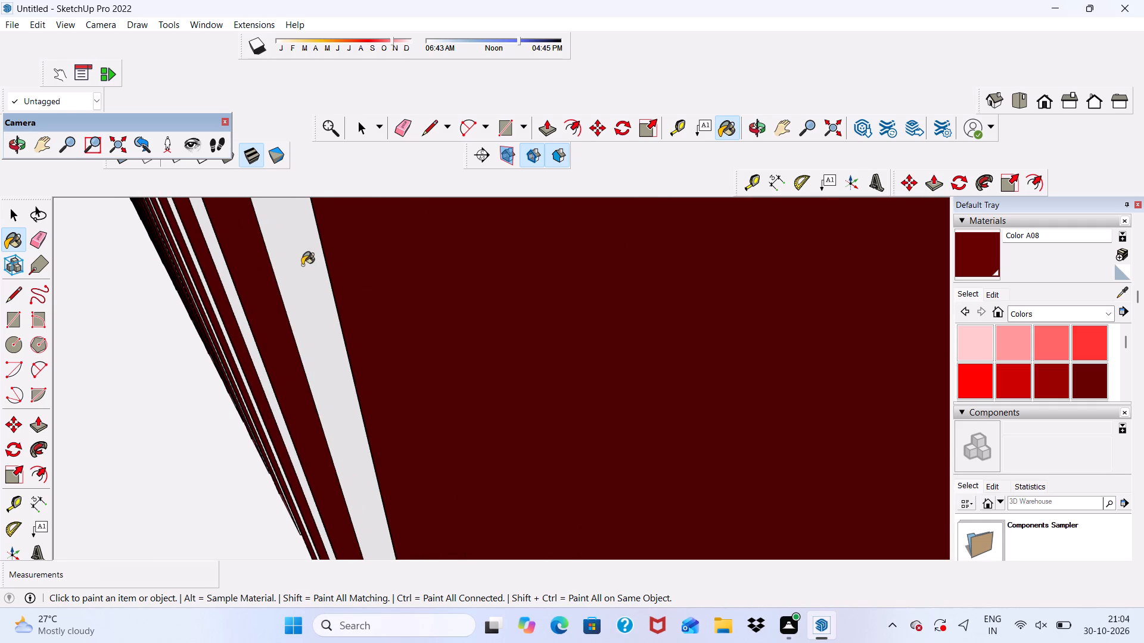
left_click(302, 265)
scroll(345, 298, "down", 6)
scroll(229, 279, "up", 7)
left_click(300, 262)
scroll(186, 258, "up", 5)
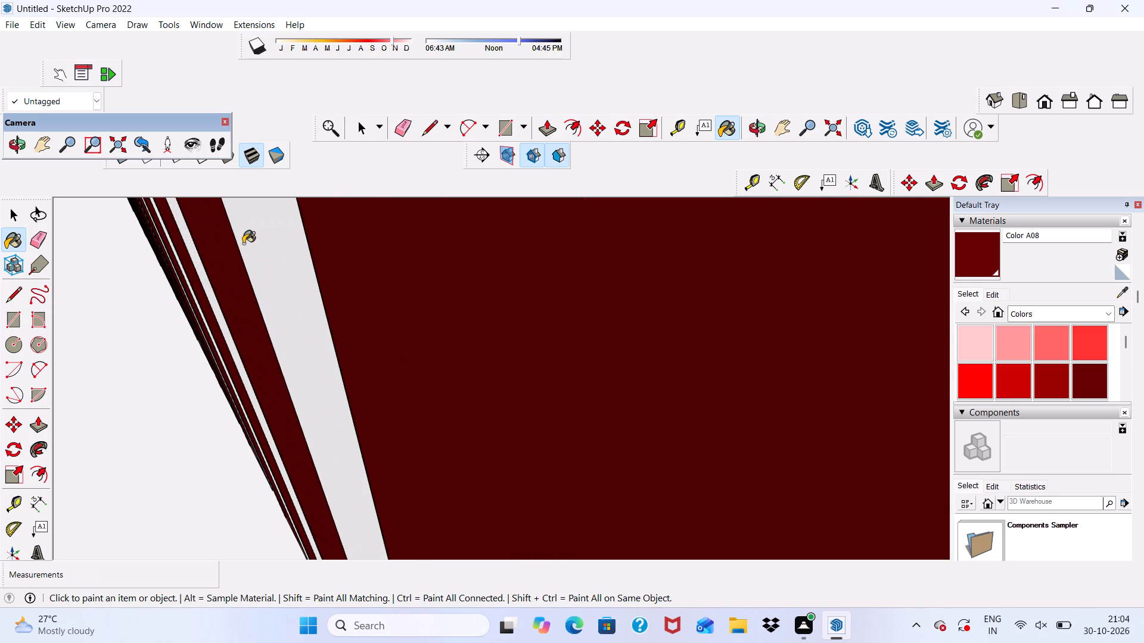
left_click(248, 246)
scroll(185, 257, "up", 6)
left_click(200, 238)
scroll(225, 274, "down", 6)
scroll(216, 272, "up", 9)
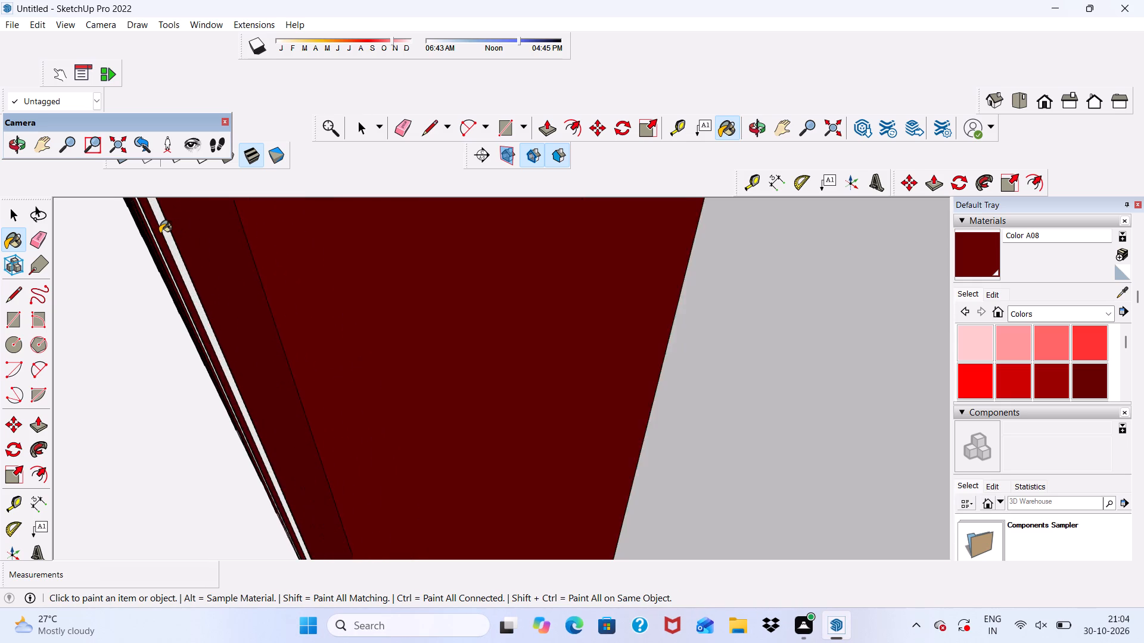
scroll(160, 233, "up", 6)
left_click(173, 226)
Continue Color A08 on the narrow faces of the following five slats of the balcony-side panel.
scroll(190, 257, "down", 20)
scroll(136, 252, "up", 2)
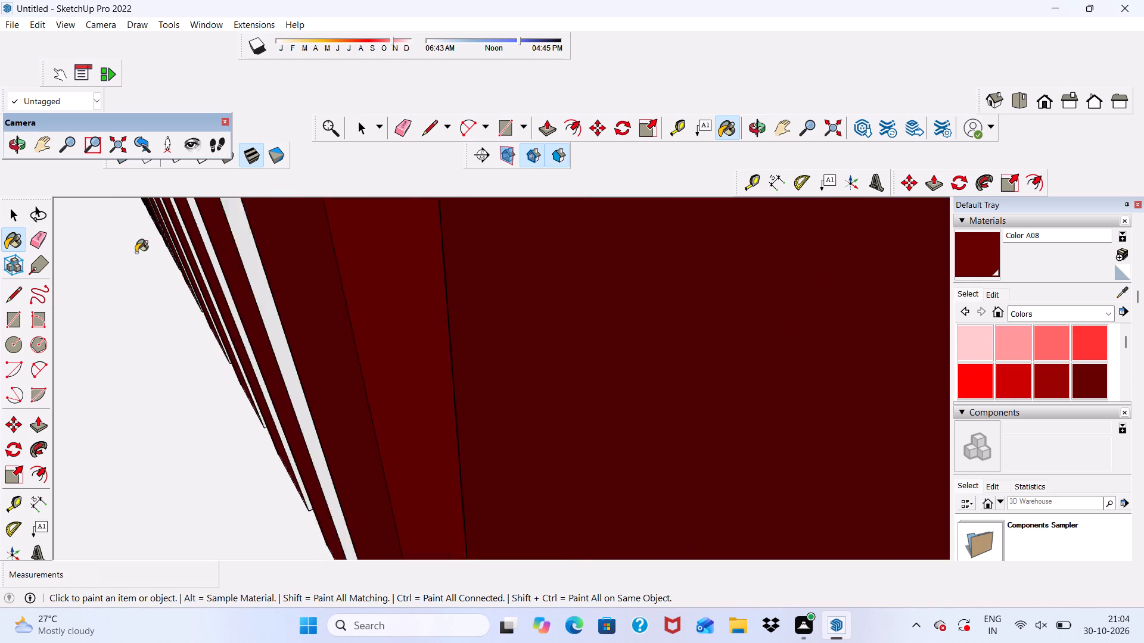
scroll(136, 252, "up", 3)
scroll(253, 255, "down", 5)
left_click(323, 271)
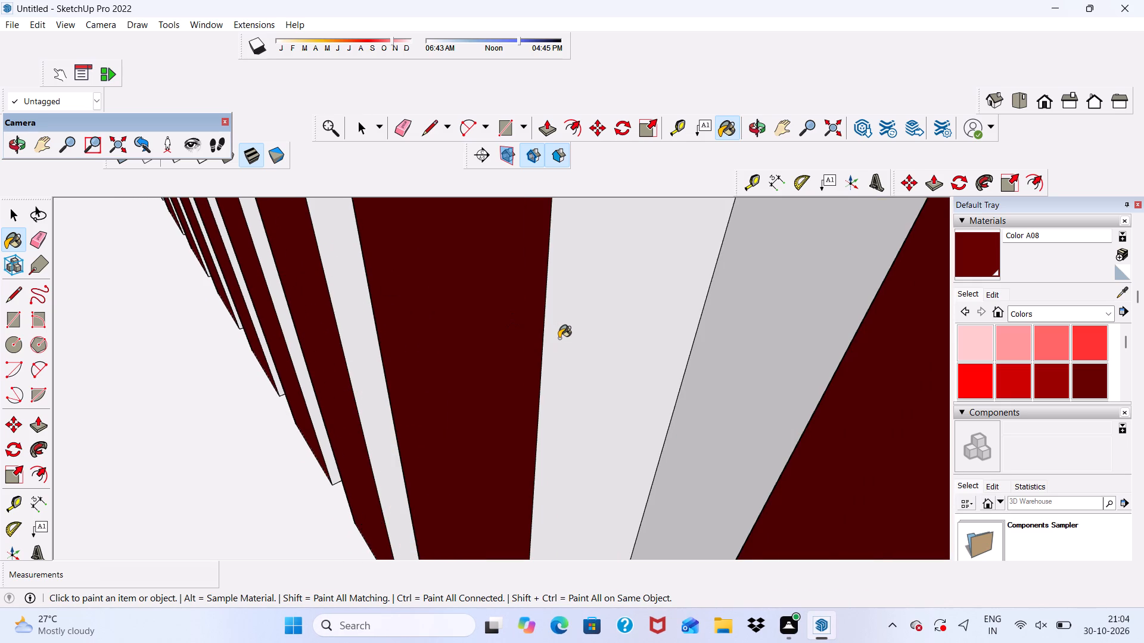
left_click(569, 344)
left_click(340, 290)
scroll(227, 239, "up", 5)
left_click(293, 241)
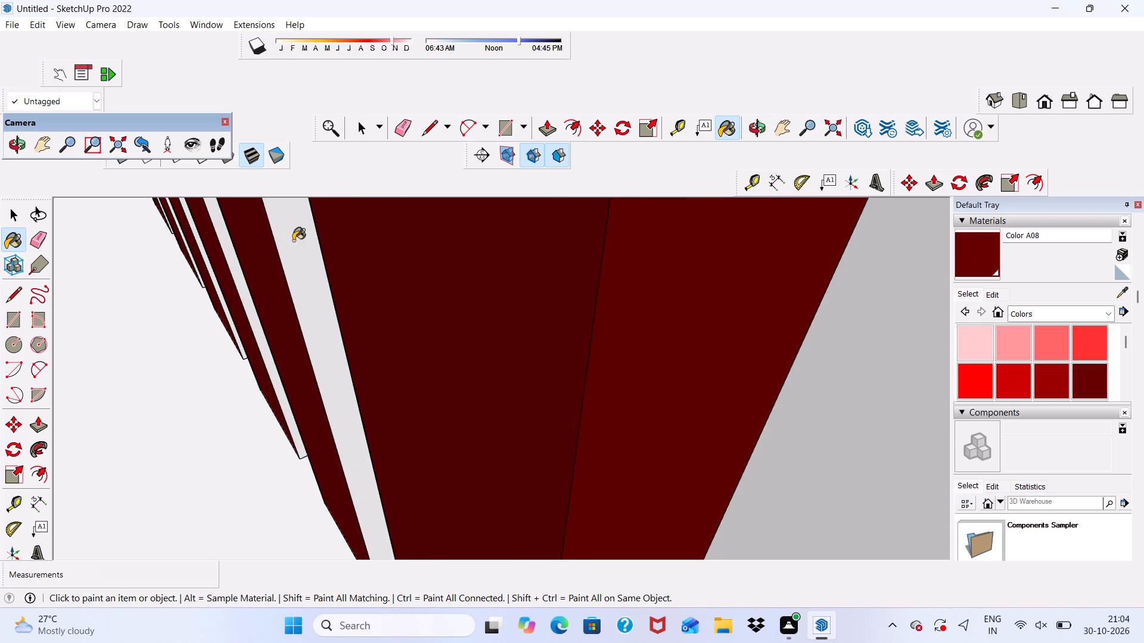
scroll(216, 251, "up", 4)
left_click(235, 228)
Paint the narrow faces of the next two slats with Color A08, near their lower ends.
scroll(191, 233, "up", 8)
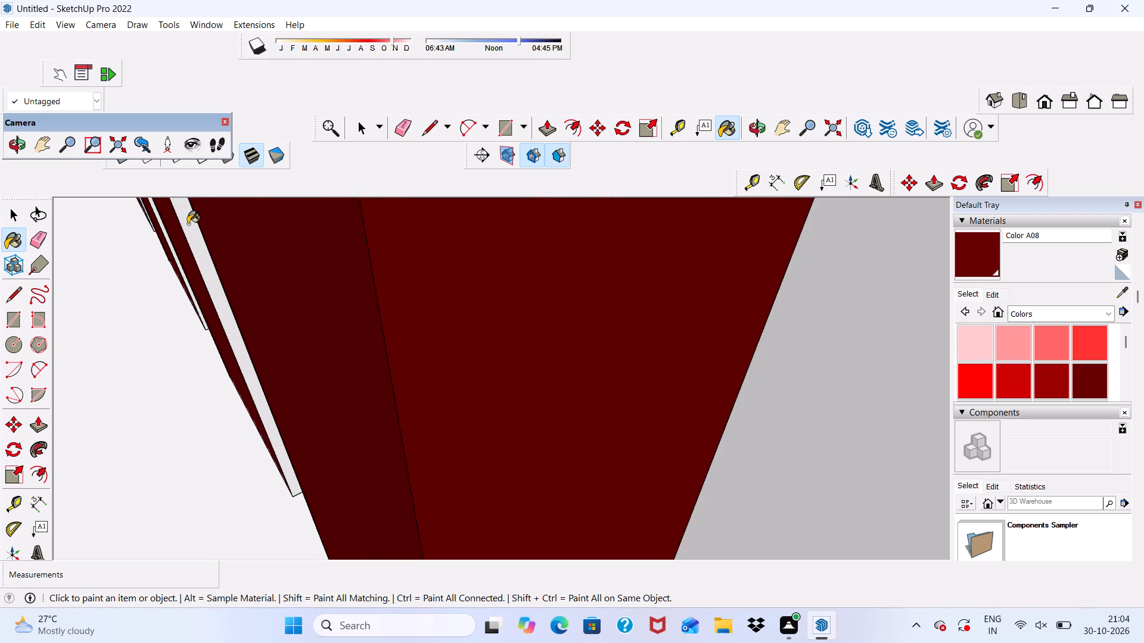
middle_click_drag(188, 224, 265, 239)
scroll(245, 244, "up", 1)
left_click(240, 244)
scroll(222, 280, "down", 5)
scroll(95, 317, "up", 3)
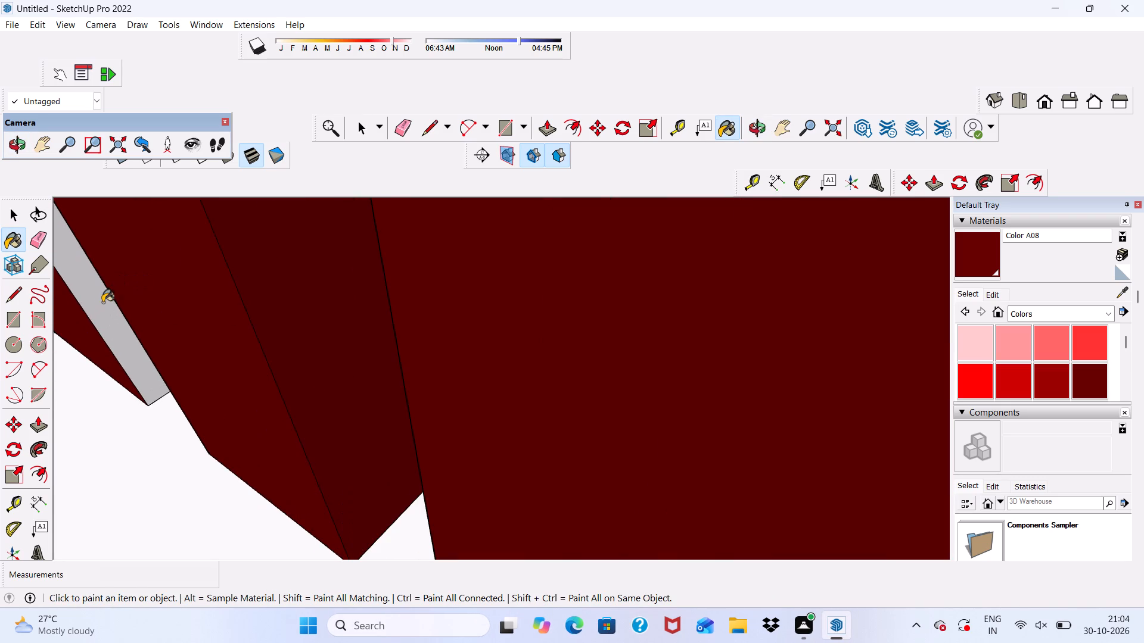
left_click(99, 305)
Paint the white narrow faces of the next four slats with Color A08, leaving the remaining slats towards the railing.
scroll(176, 329, "down", 6)
middle_click_drag(110, 333, 54, 237)
scroll(139, 286, "down", 5)
scroll(131, 254, "up", 10)
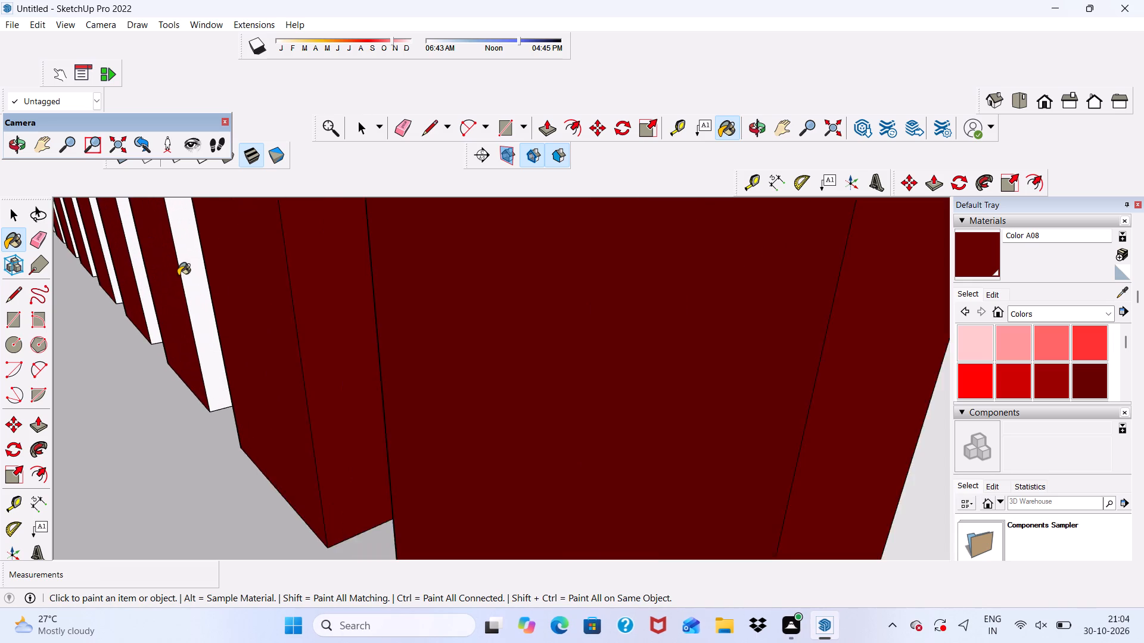
scroll(178, 276, "up", 2)
left_click(198, 292)
scroll(130, 265, "up", 5)
left_click(129, 260)
scroll(69, 253, "up", 7)
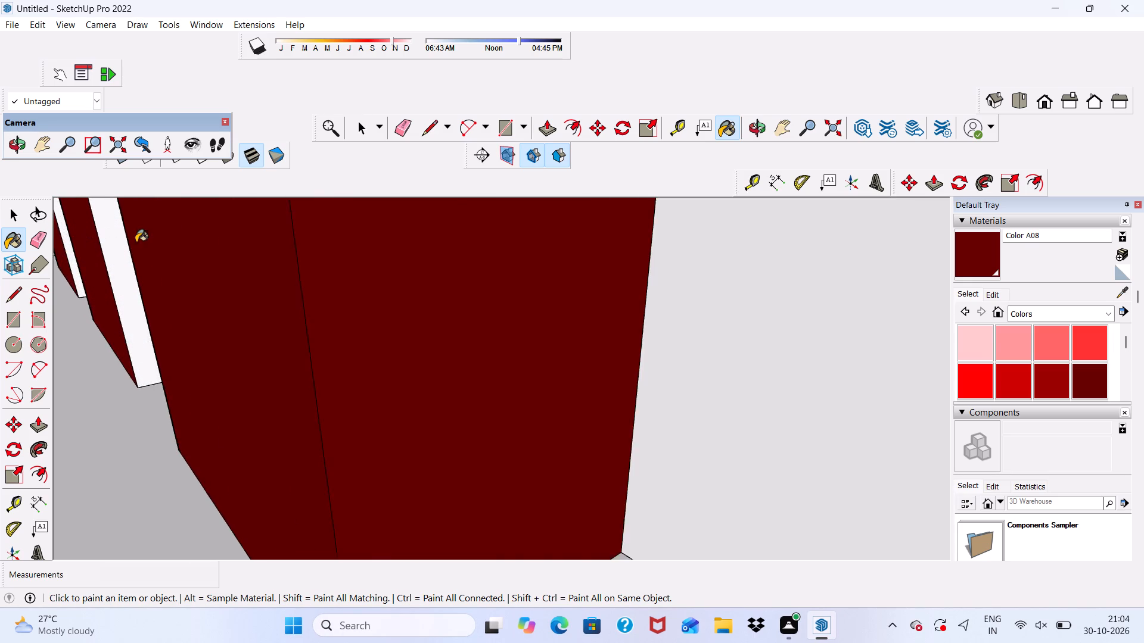
scroll(136, 242, "up", 2)
left_click(110, 242)
scroll(125, 270, "down", 7)
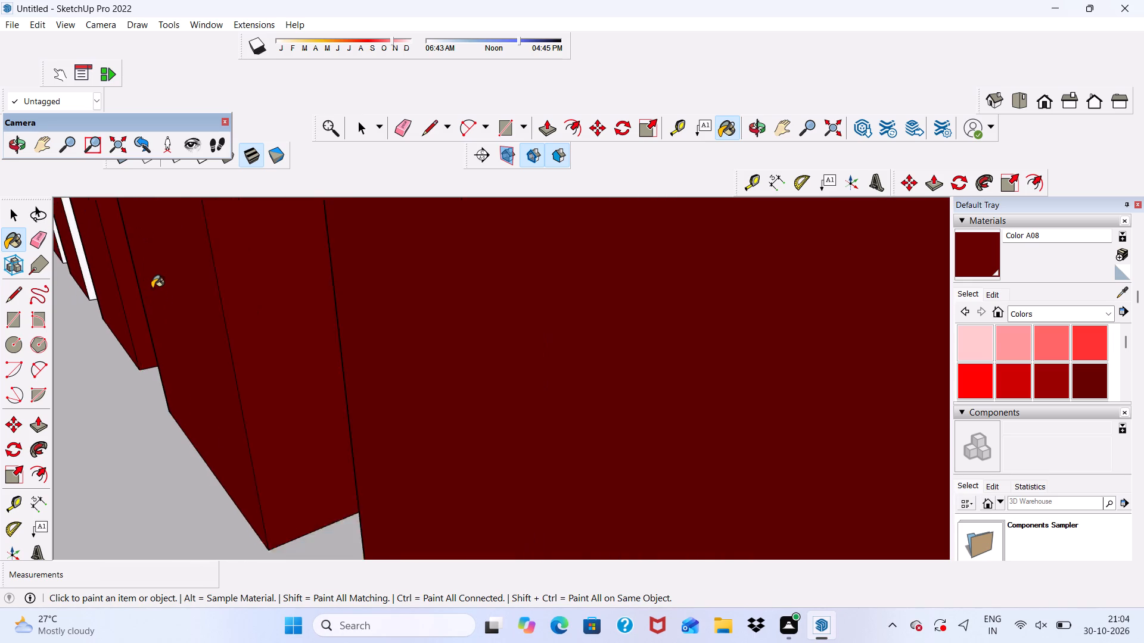
scroll(152, 288, "down", 2)
scroll(78, 257, "up", 6)
left_click(97, 241)
scroll(106, 257, "down", 13)
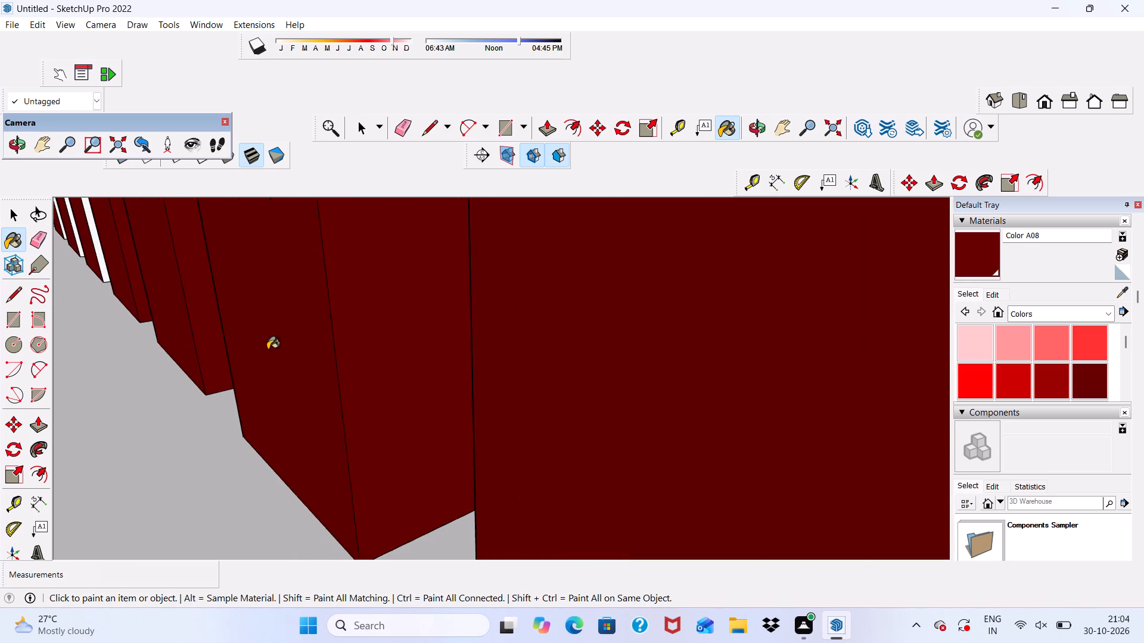
Paint the white narrow faces of the next five slats of the balcony-side panel with Color A08.
scroll(268, 349, "down", 9)
scroll(167, 248, "up", 11)
left_click(171, 250)
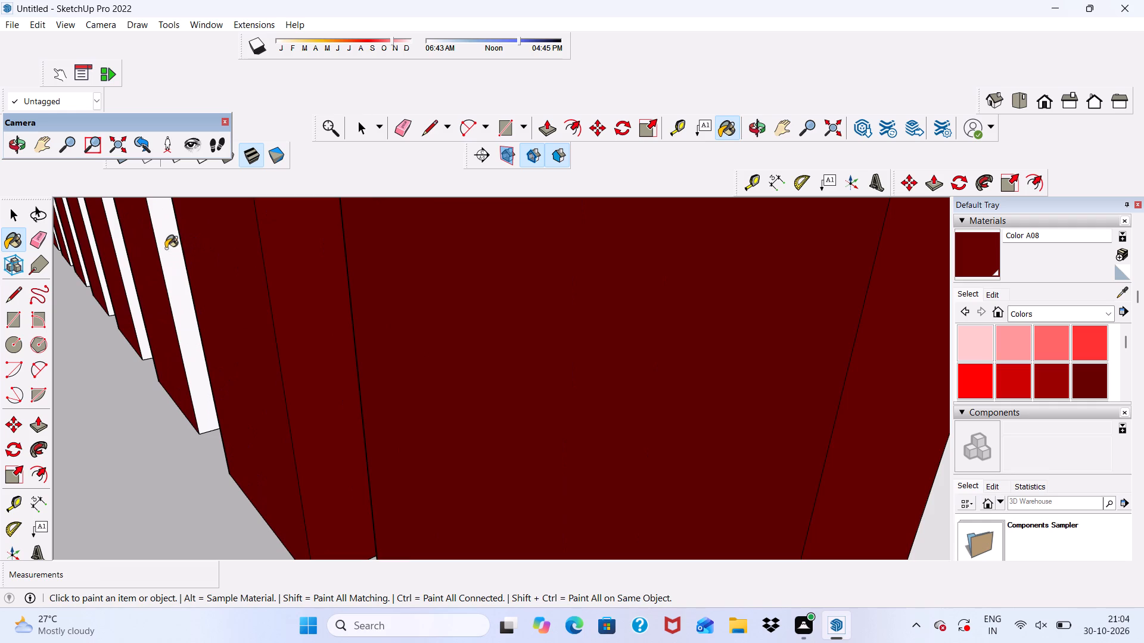
scroll(114, 232, "up", 6)
left_click(114, 229)
scroll(143, 274, "down", 1)
scroll(235, 289, "down", 14)
scroll(144, 242, "up", 6)
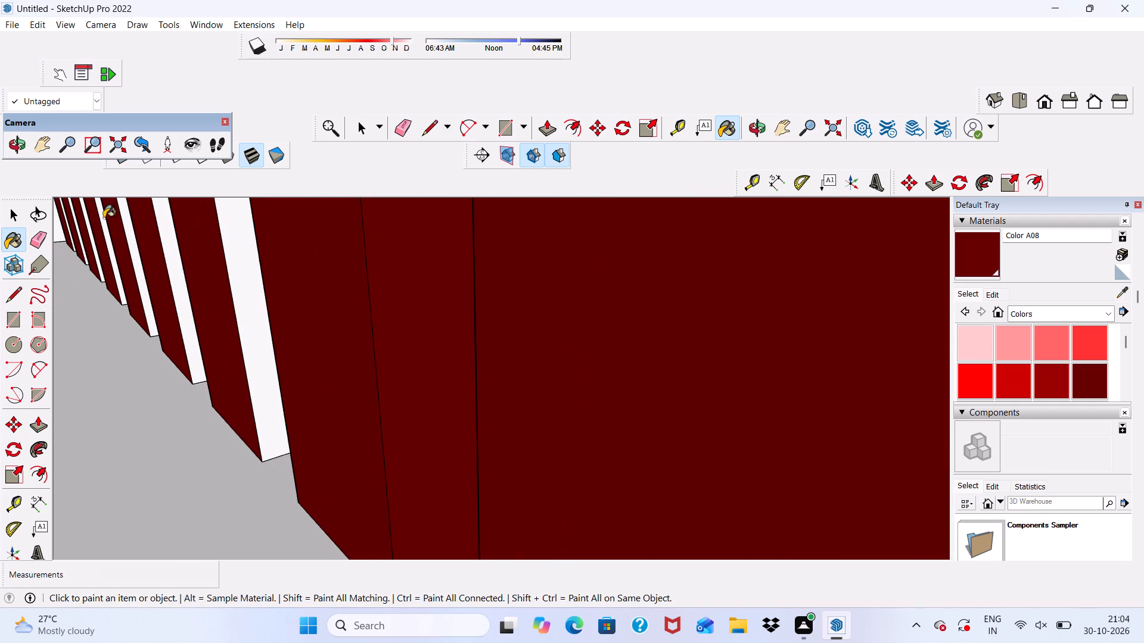
left_click(254, 304)
scroll(144, 266, "up", 5)
left_click(197, 252)
scroll(147, 235, "up", 5)
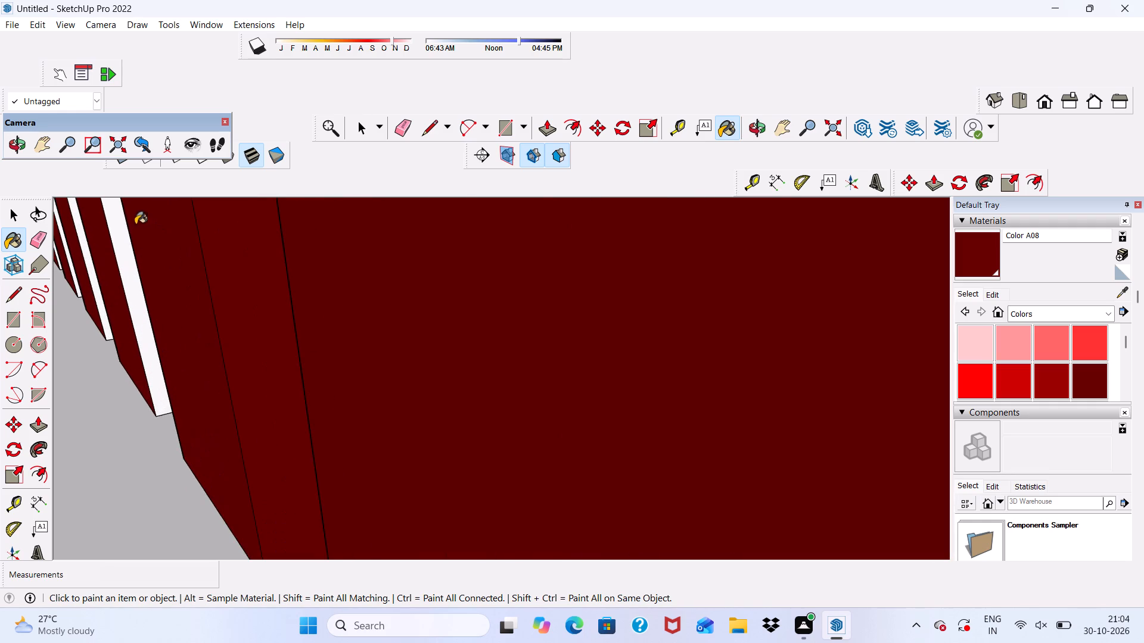
left_click(120, 221)
Paint the narrow faces of the last four white slats beside the end wall with Color A08.
scroll(156, 278, "down", 18)
scroll(192, 218, "up", 6)
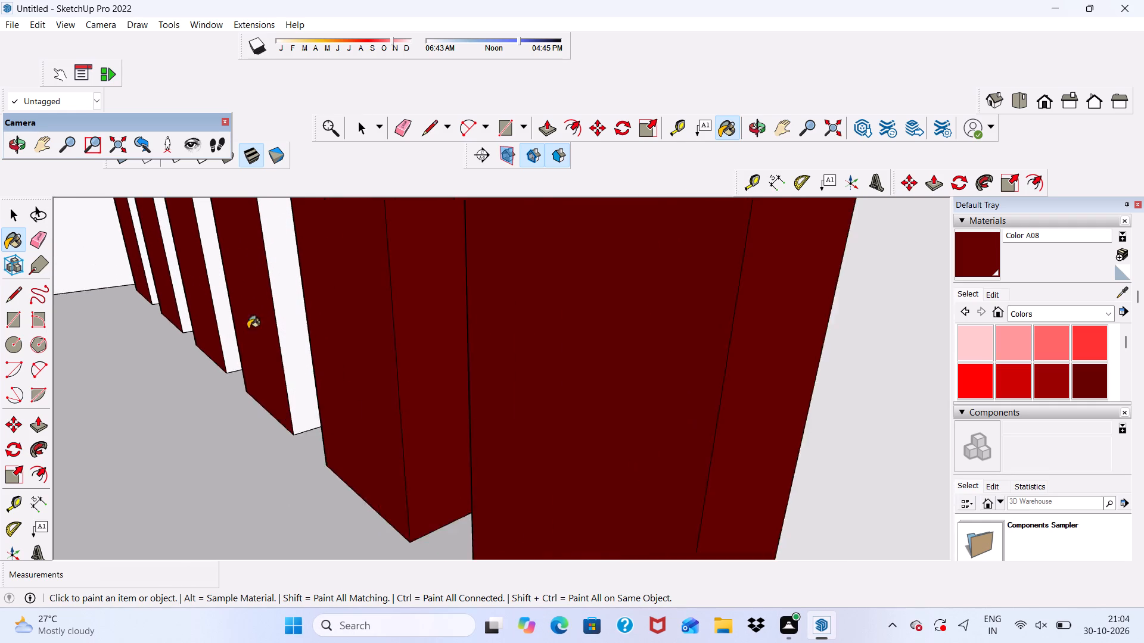
scroll(248, 329, "up", 4)
left_click(284, 312)
scroll(280, 307, "up", 5)
left_click(192, 264)
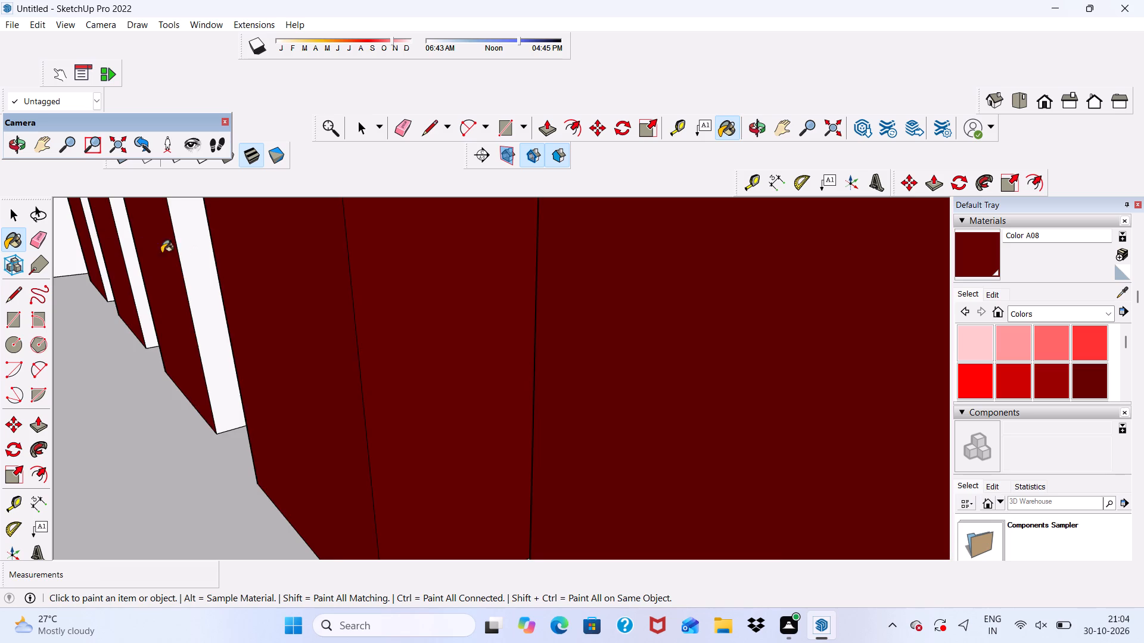
scroll(107, 235, "up", 5)
left_click(135, 230)
scroll(91, 225, "up", 5)
left_click(84, 224)
scroll(106, 298, "down", 11)
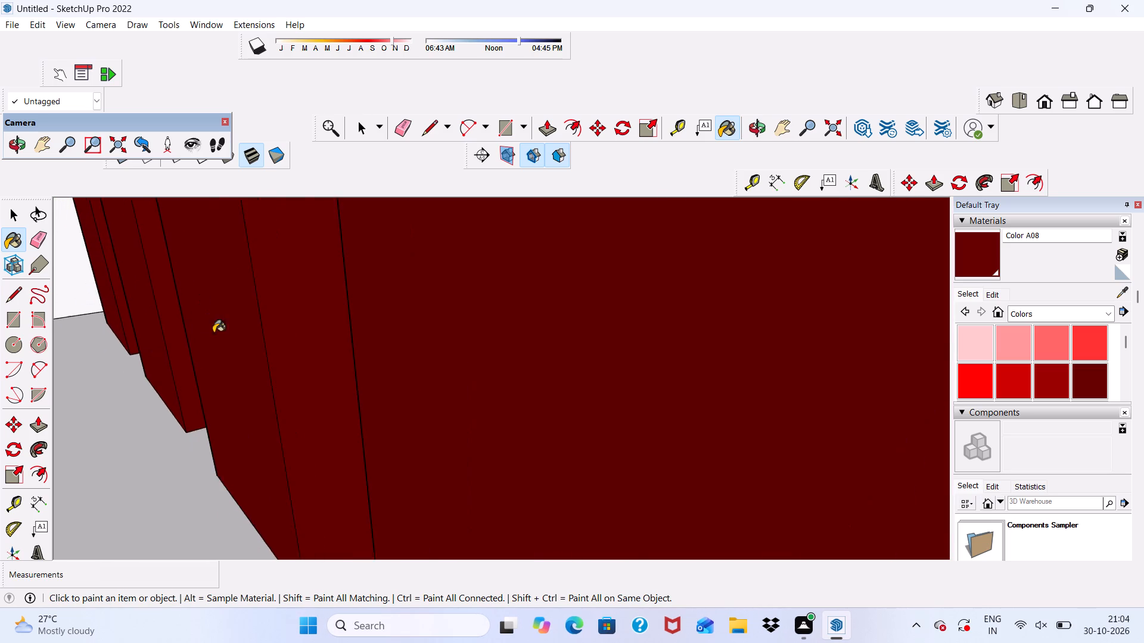
scroll(213, 333, "down", 6)
left_click_drag(288, 267, 897, 174)
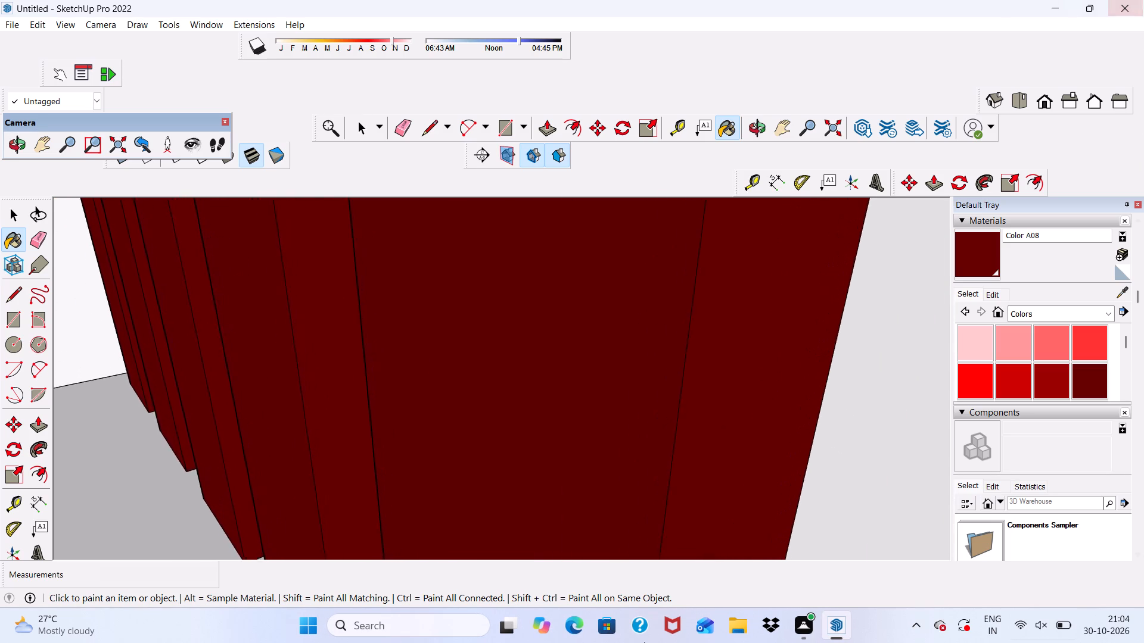
Paint the covered balcony's ceiling grid with Color A08: the recessed border, the underside of the bars and one outer edge of the grid.
left_click(1045, 98)
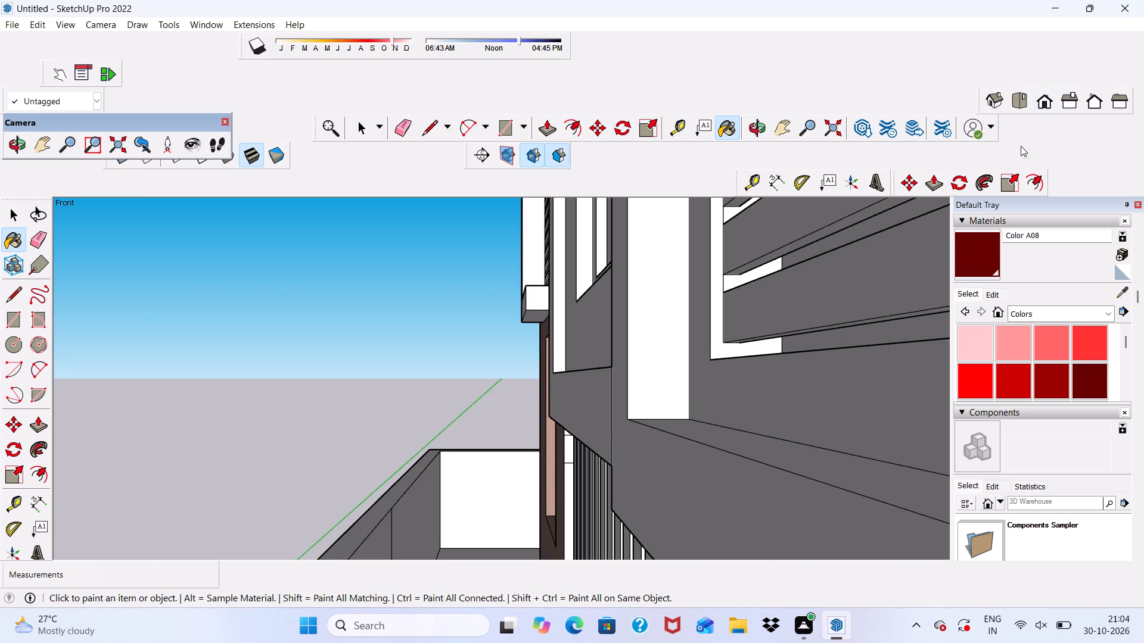
scroll(856, 279, "down", 4)
scroll(697, 294, "down", 3)
scroll(652, 323, "down", 4)
scroll(568, 361, "down", 1)
middle_click_drag(568, 361, 729, 430)
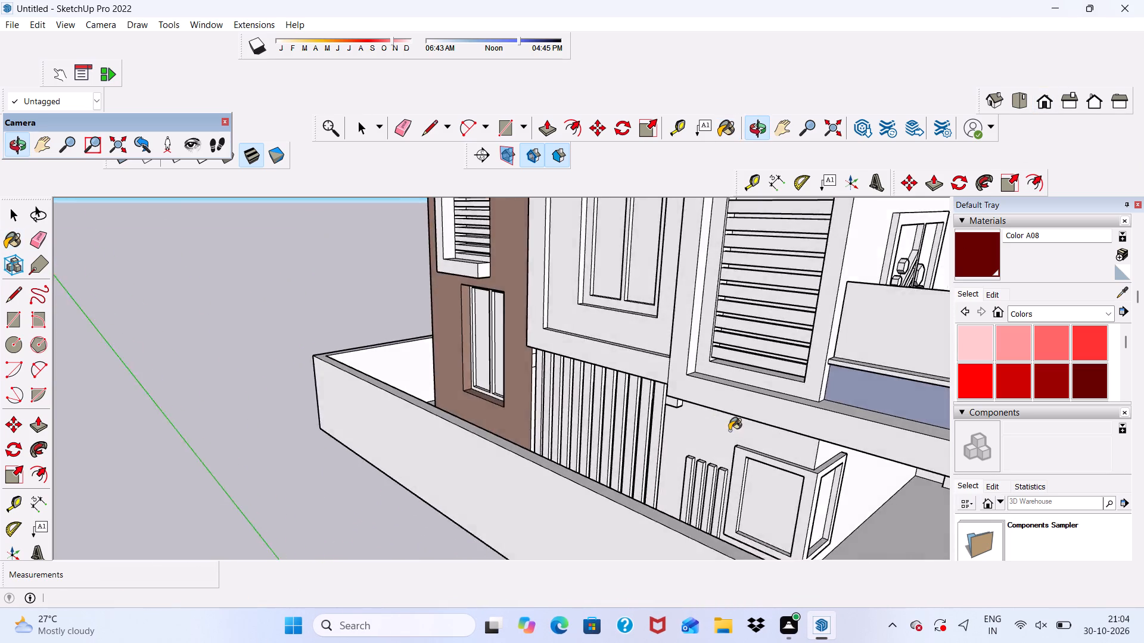
scroll(730, 429, "up", 1)
scroll(592, 349, "down", 6)
middle_click_drag(508, 380, 668, 392)
middle_click_drag(673, 299, 695, 237)
scroll(695, 237, "up", 2)
scroll(515, 344, "down", 7)
scroll(499, 308, "up", 7)
middle_click_drag(499, 308, 409, 360)
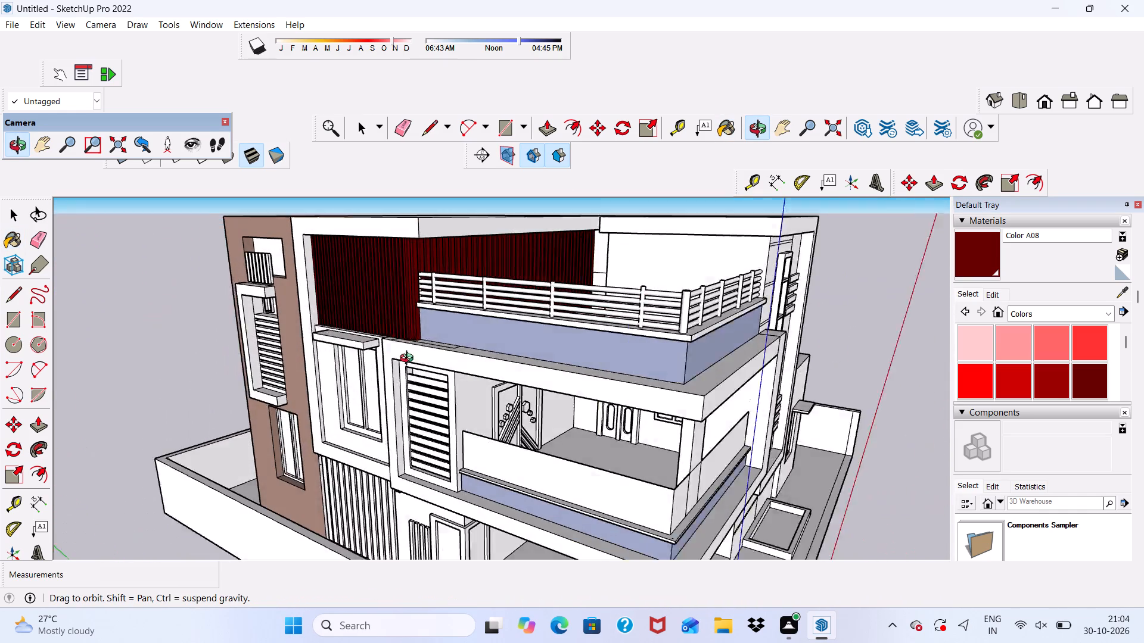
middle_click_drag(409, 360, 419, 361)
scroll(491, 369, "up", 5)
scroll(518, 405, "down", 1)
middle_click_drag(518, 405, 515, 213)
scroll(575, 273, "up", 16)
scroll(580, 286, "up", 5)
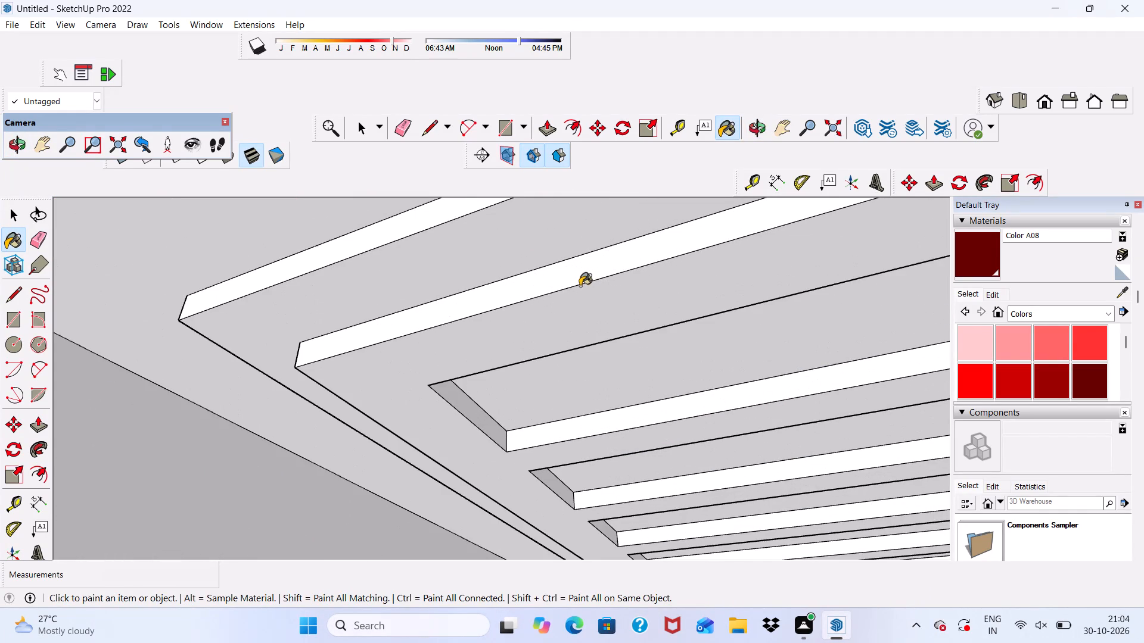
scroll(449, 266, "down", 13)
scroll(393, 293, "up", 5)
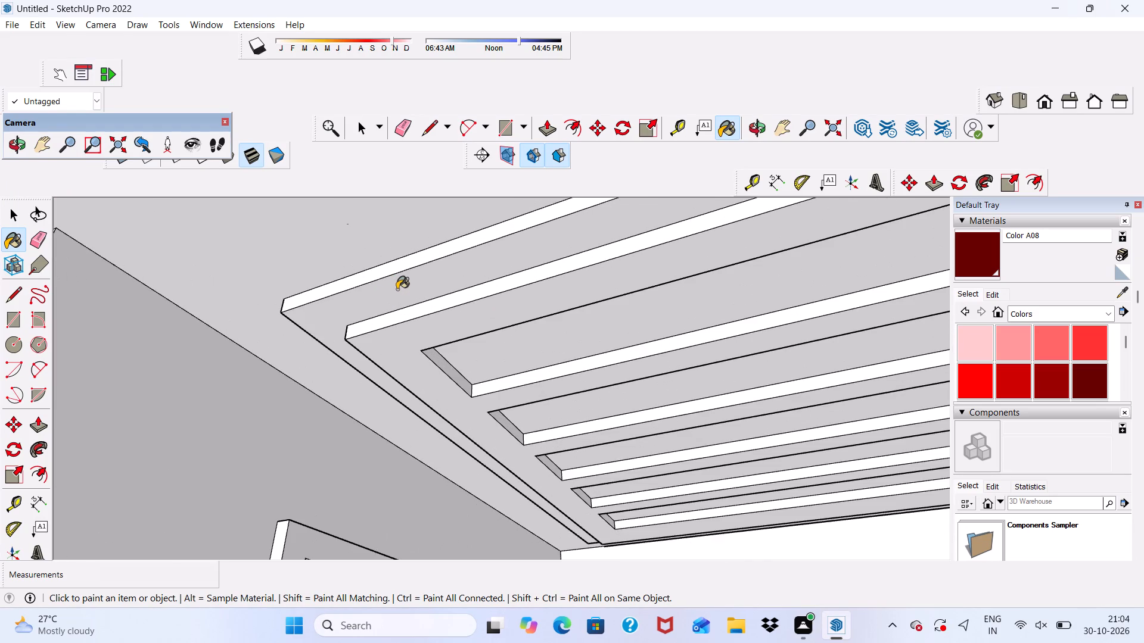
left_click(399, 294)
scroll(399, 294, "down", 8)
scroll(452, 323, "up", 3)
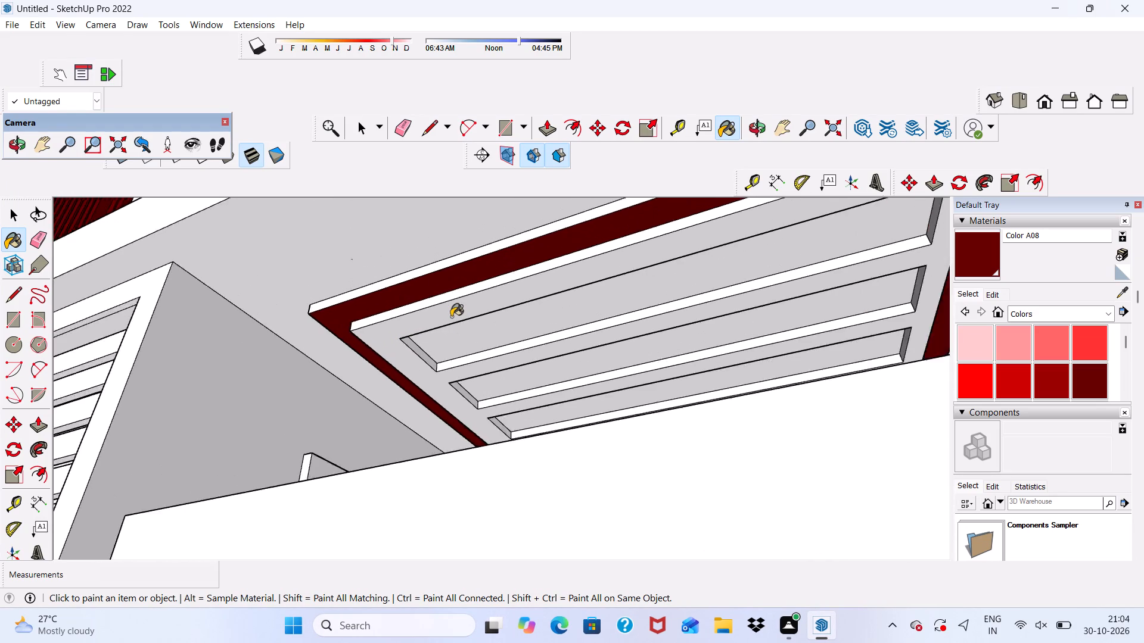
scroll(451, 317, "up", 2)
left_click(449, 310)
scroll(431, 296, "up", 5)
left_click(430, 294)
scroll(428, 299, "down", 8)
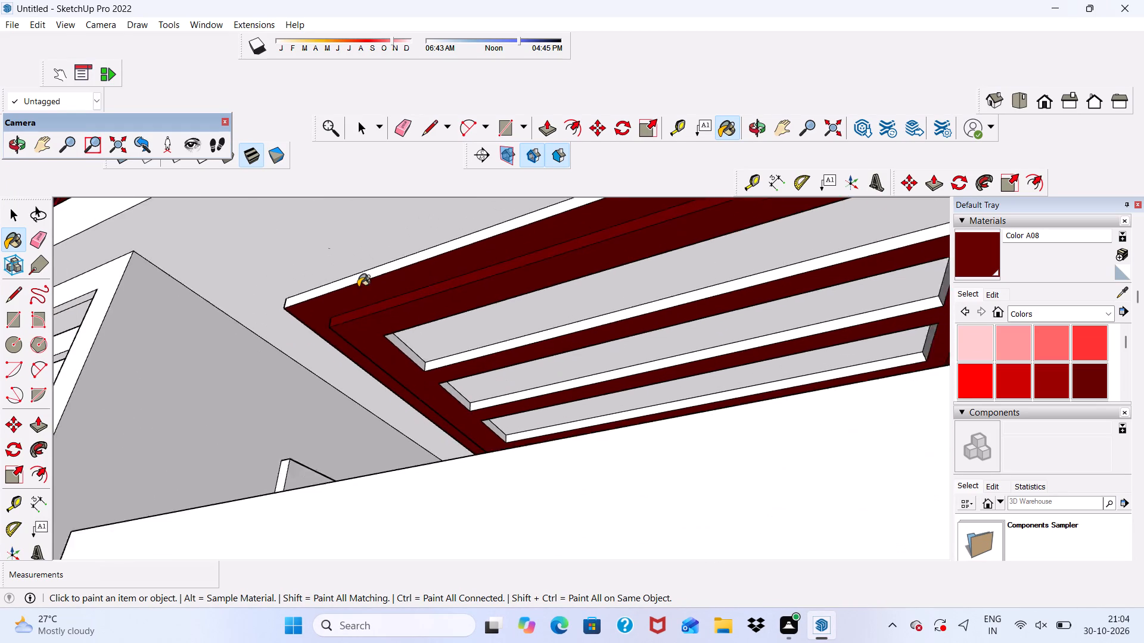
scroll(358, 287, "down", 2)
Paint the visible end and long side faces inside the first three ceiling grid openings with Color A08.
middle_click_drag(713, 355, 296, 447)
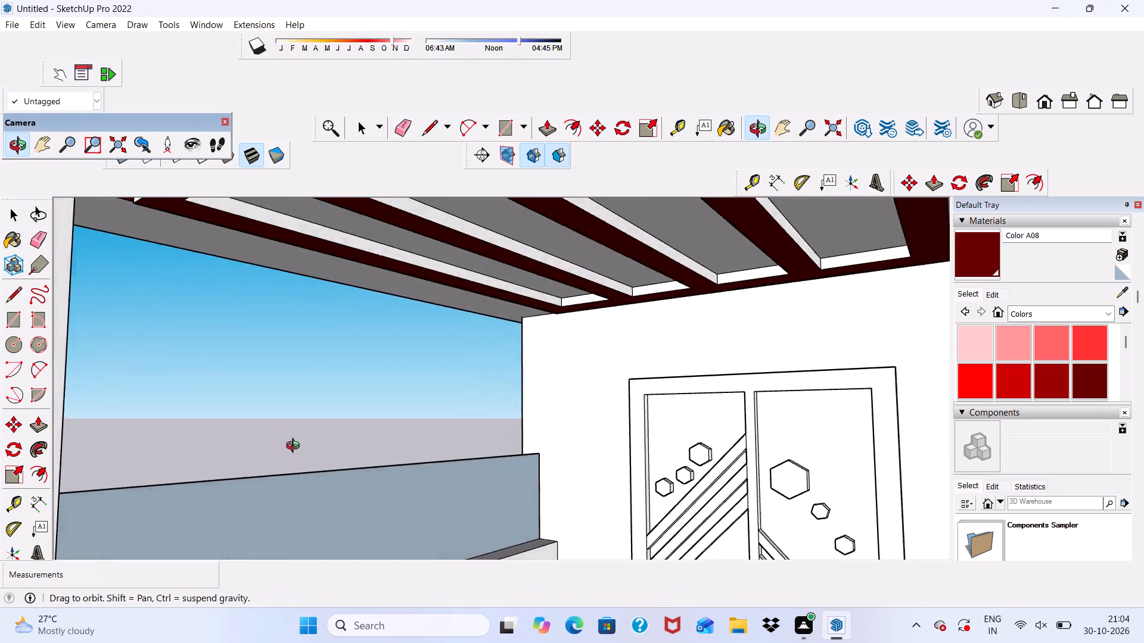
middle_click_drag(296, 447, 742, 436)
scroll(369, 269, "up", 6)
middle_click_drag(403, 313, 409, 245)
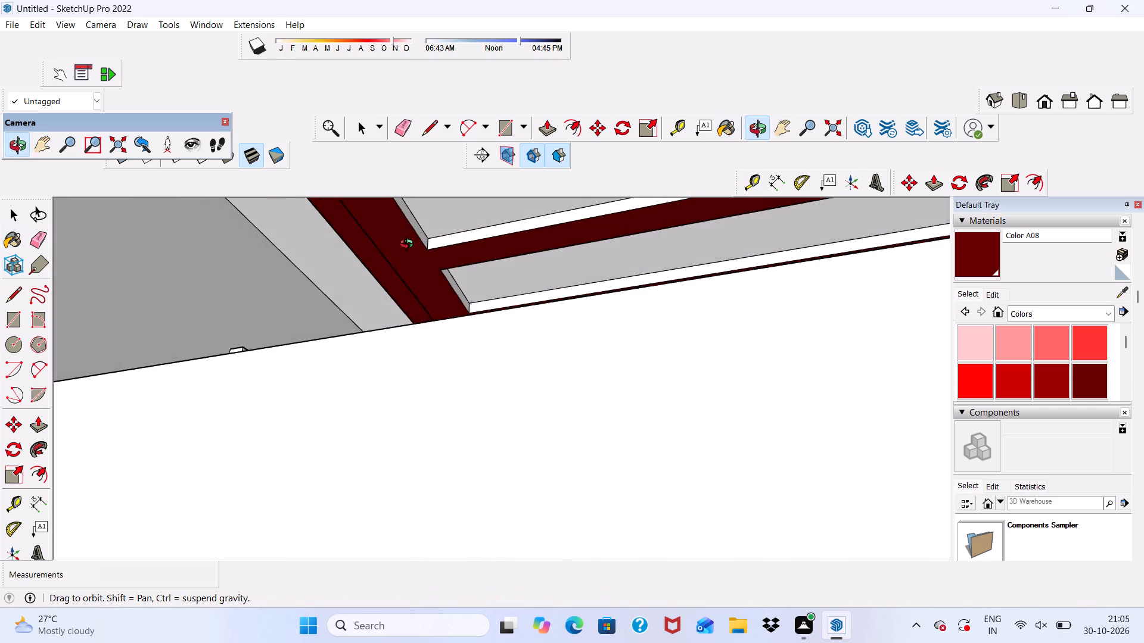
middle_click_drag(409, 245, 409, 246)
scroll(411, 244, "up", 10)
left_click(449, 246)
left_click(425, 219)
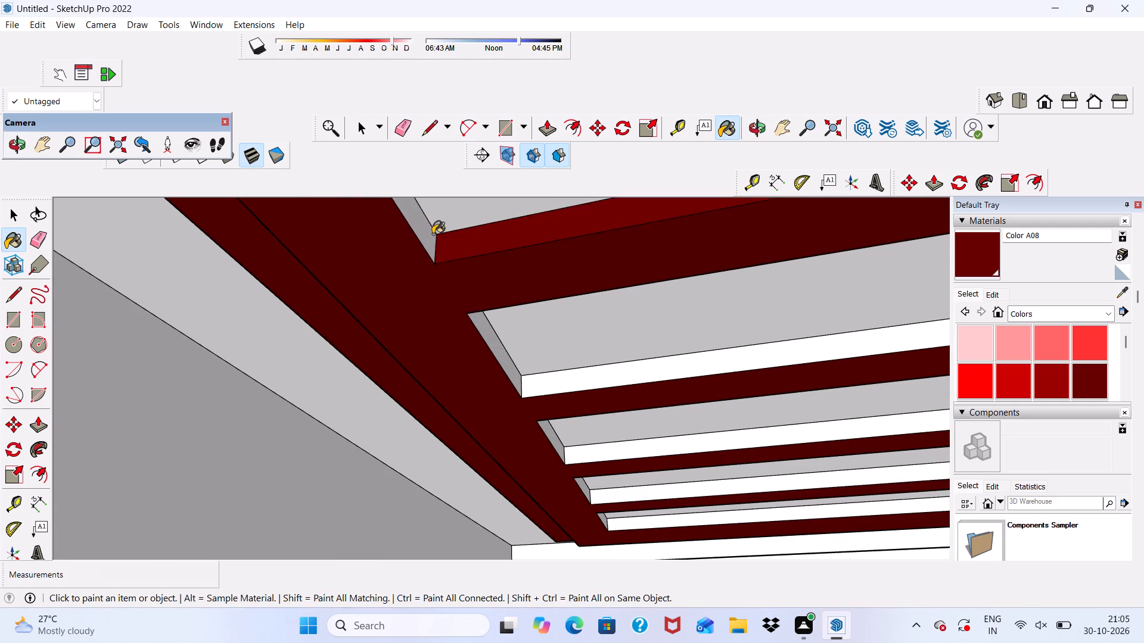
scroll(470, 308, "up", 4)
scroll(500, 352, "up", 1)
left_click(500, 352)
left_click(571, 423)
scroll(561, 408, "down", 3)
scroll(574, 472, "up", 5)
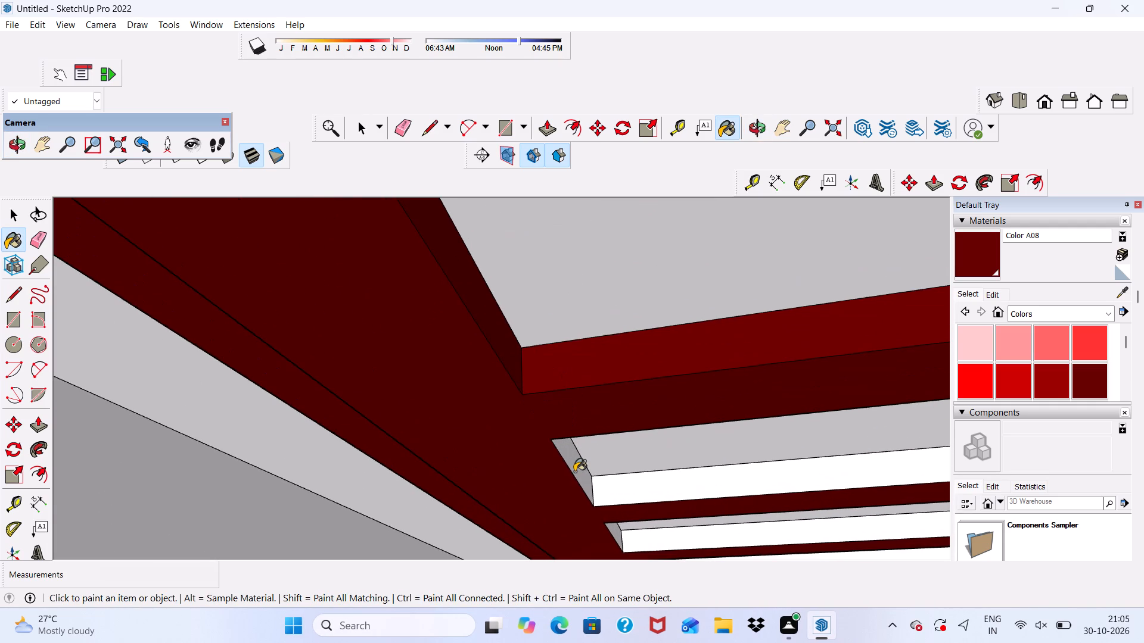
left_click(574, 472)
left_click(609, 501)
Paint the end and long side faces inside the remaining two ceiling grid openings with Color A08.
scroll(561, 436, "down", 5)
scroll(611, 517, "up", 5)
left_click(595, 511)
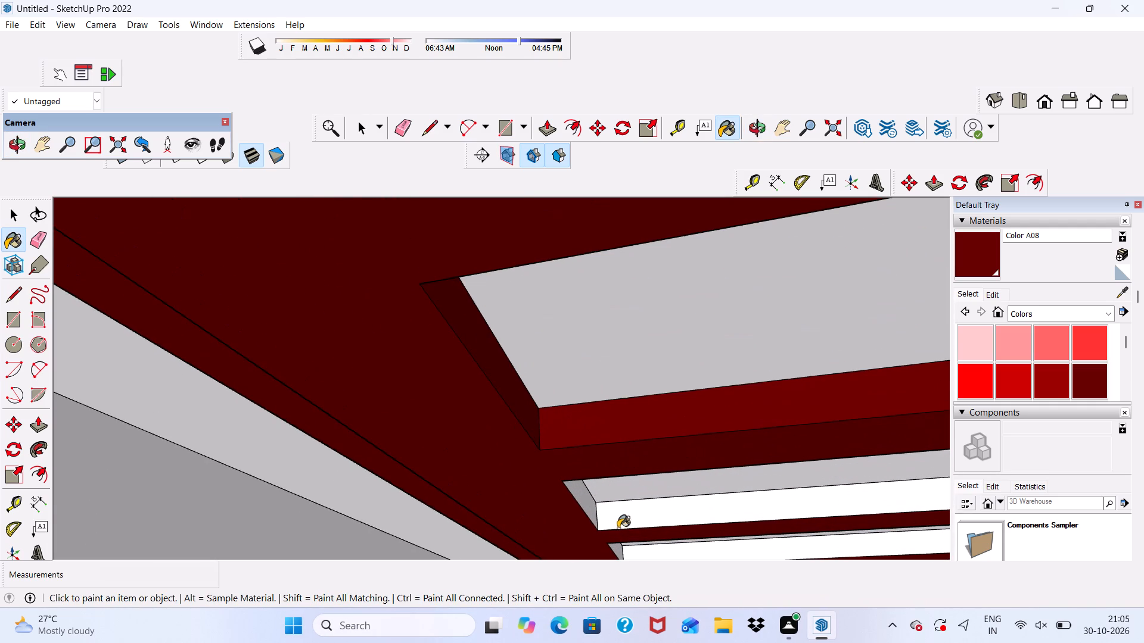
left_click(618, 528)
scroll(573, 443, "down", 6)
scroll(637, 530, "up", 7)
left_click(576, 505)
left_click(571, 514)
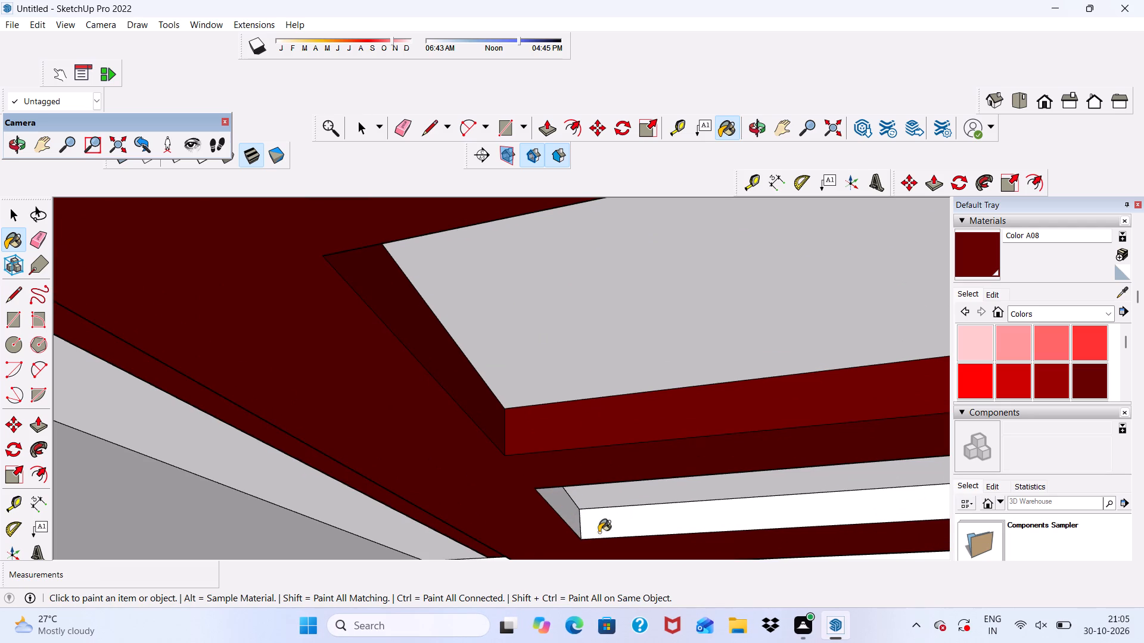
left_click(612, 538)
left_click(611, 529)
scroll(403, 370, "down", 7)
scroll(590, 458, "down", 3)
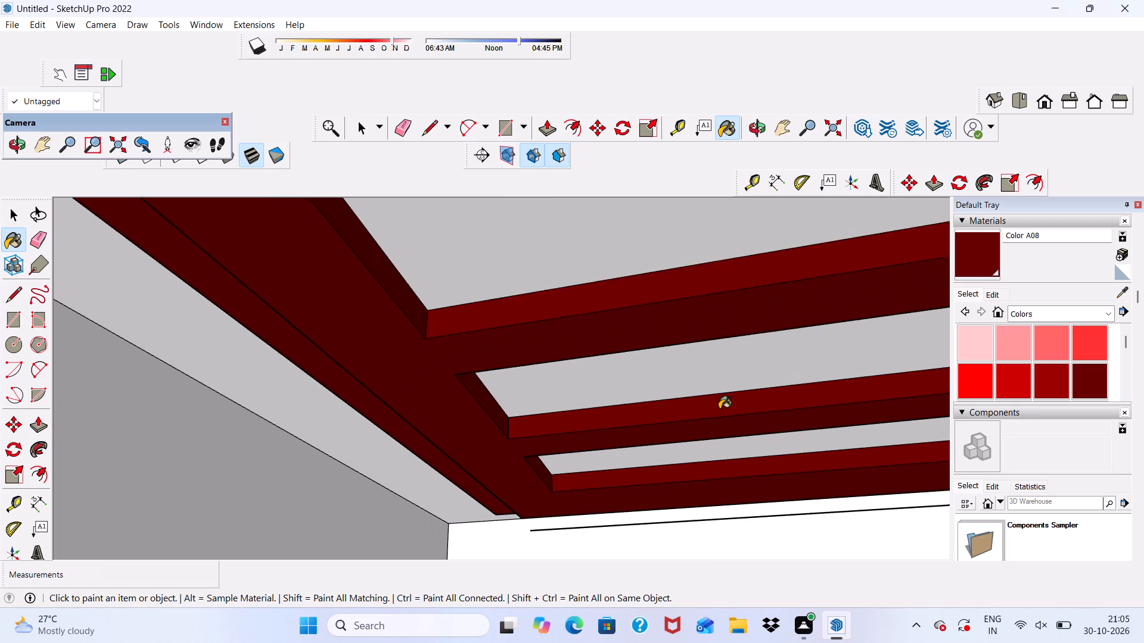
Paint the unpainted opposite side face of one ceiling grid bar with Color A08.
scroll(719, 409, "down", 2)
middle_click_drag(714, 432, 408, 455)
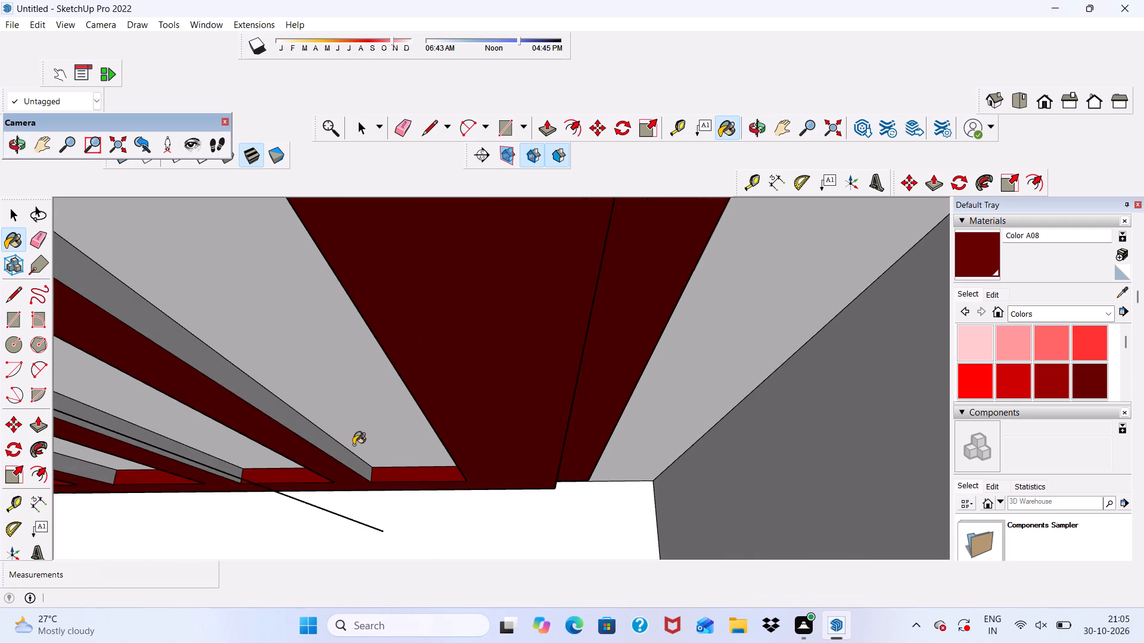
scroll(350, 442, "up", 4)
left_click(309, 429)
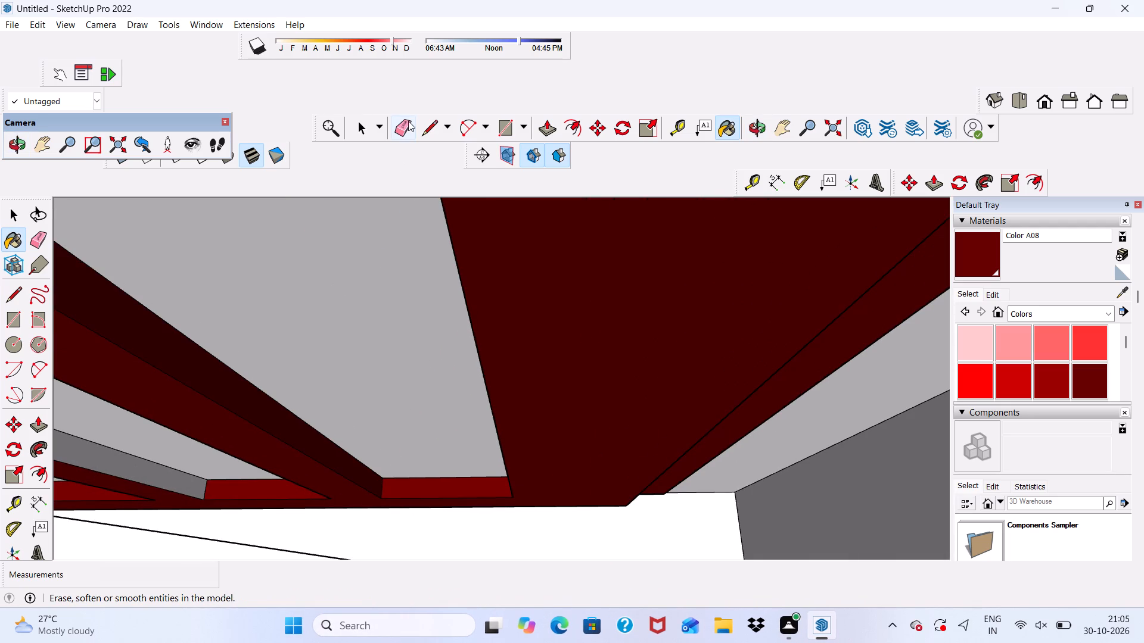
Erase the stray diagonal line on the white wall below the ceiling grid.
left_click(408, 121)
left_click_drag(253, 542, 253, 548)
Pick Color A08 again and paint the grey side face of the adjacent ceiling grid bar.
left_click(975, 266)
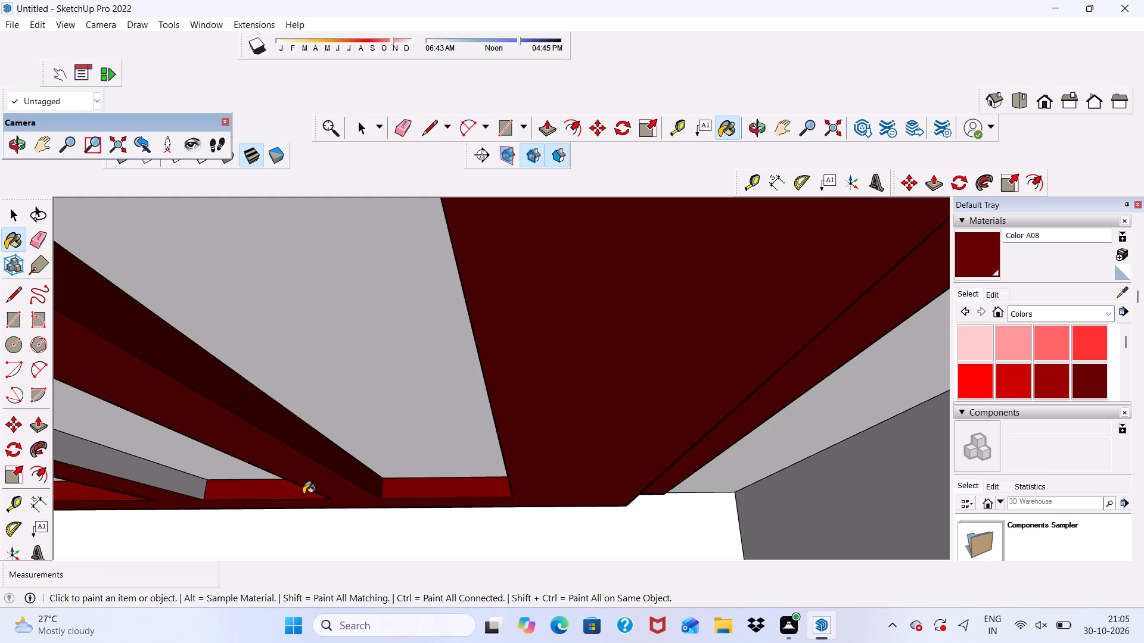
left_click(156, 480)
scroll(172, 495, "down", 12)
scroll(452, 470, "down", 1)
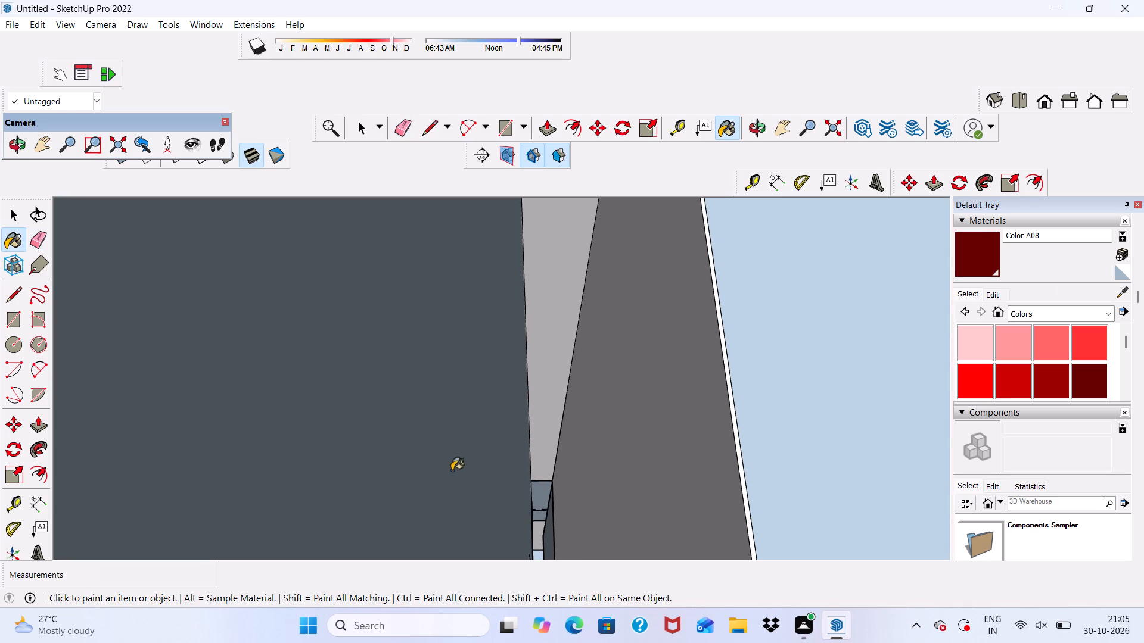
Paint the white front-facing outer edge of the inner ceiling grid frame with Color A08.
left_click(1047, 106)
scroll(1011, 182, "down", 6)
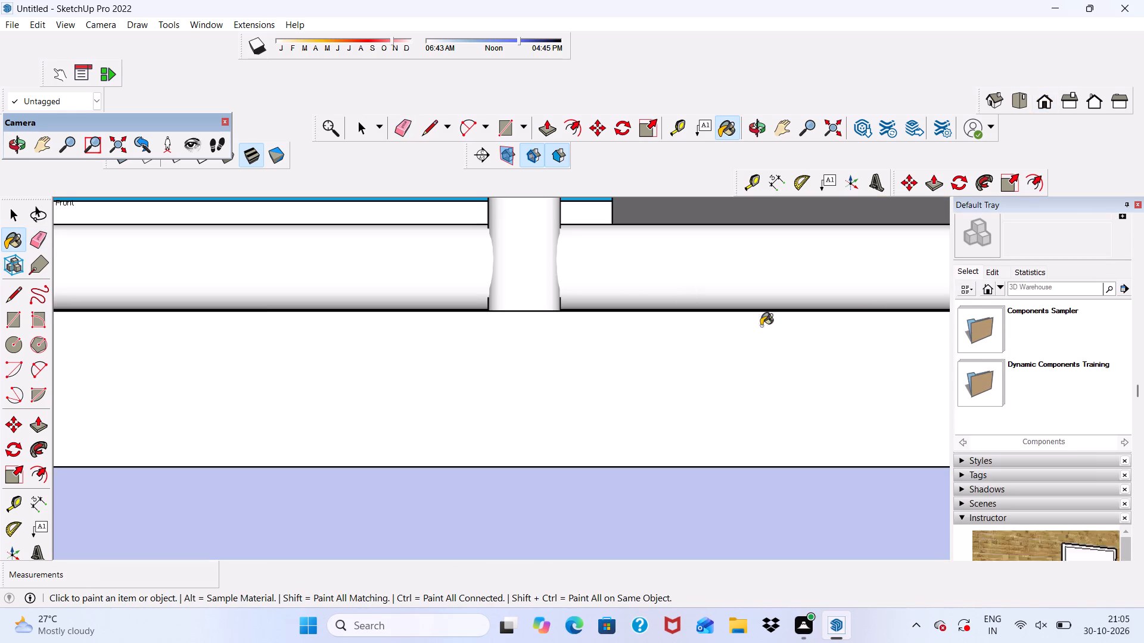
scroll(761, 326, "down", 20)
scroll(761, 326, "down", 6)
middle_click_drag(497, 363, 462, 252)
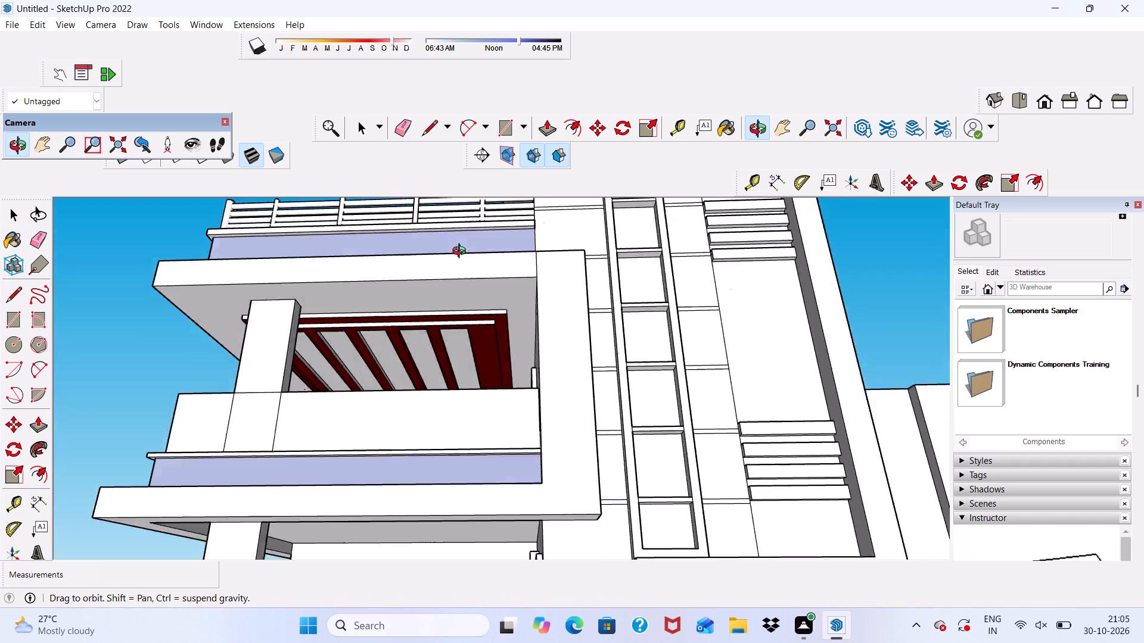
middle_click_drag(462, 252, 416, 242)
scroll(416, 267, "up", 20)
scroll(416, 267, "up", 1)
left_click(474, 335)
scroll(396, 302, "up", 2)
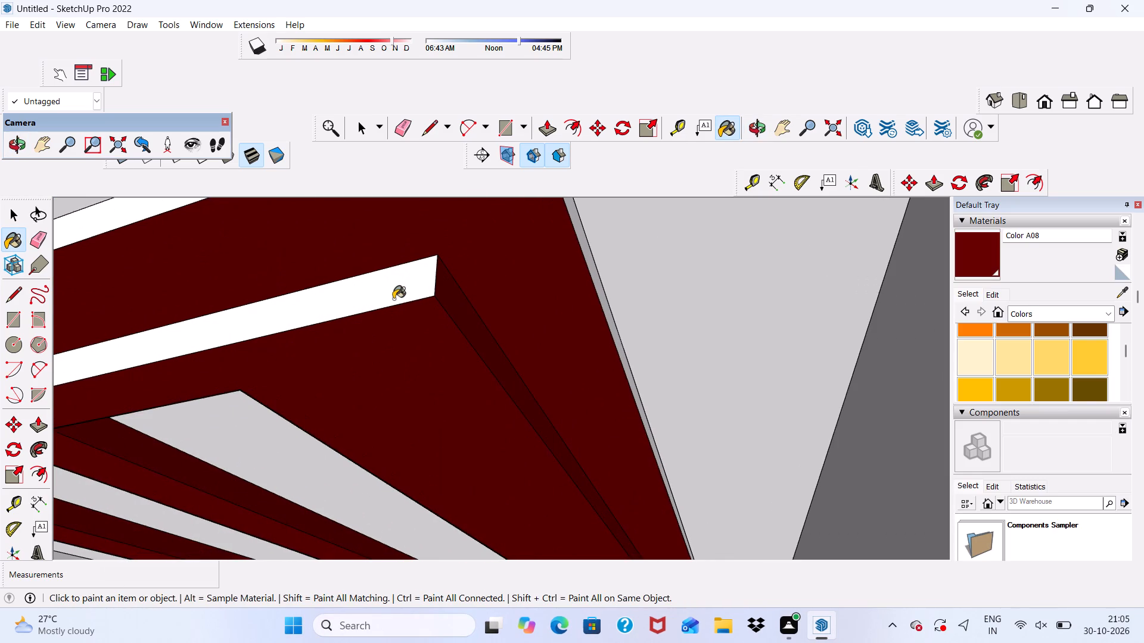
left_click(391, 294)
scroll(228, 439, "down", 1)
Paint the grey side faces of the remaining three ceiling grid bars with Color A08.
middle_click_drag(229, 445, 525, 467)
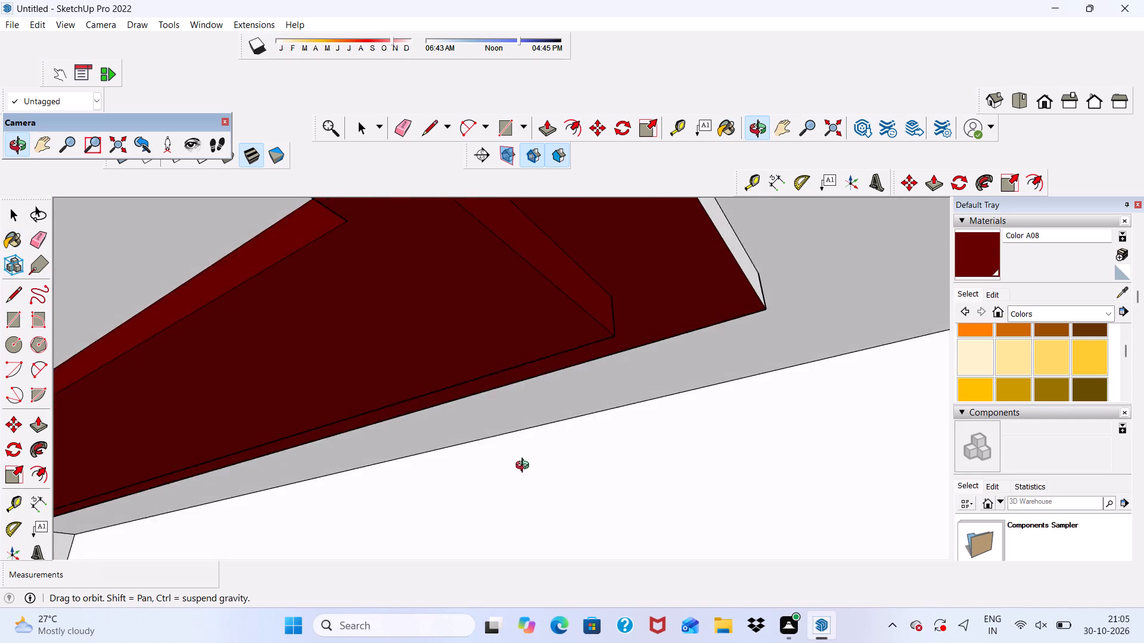
middle_click_drag(525, 467, 220, 458)
scroll(227, 446, "up", 1)
scroll(262, 397, "down", 8)
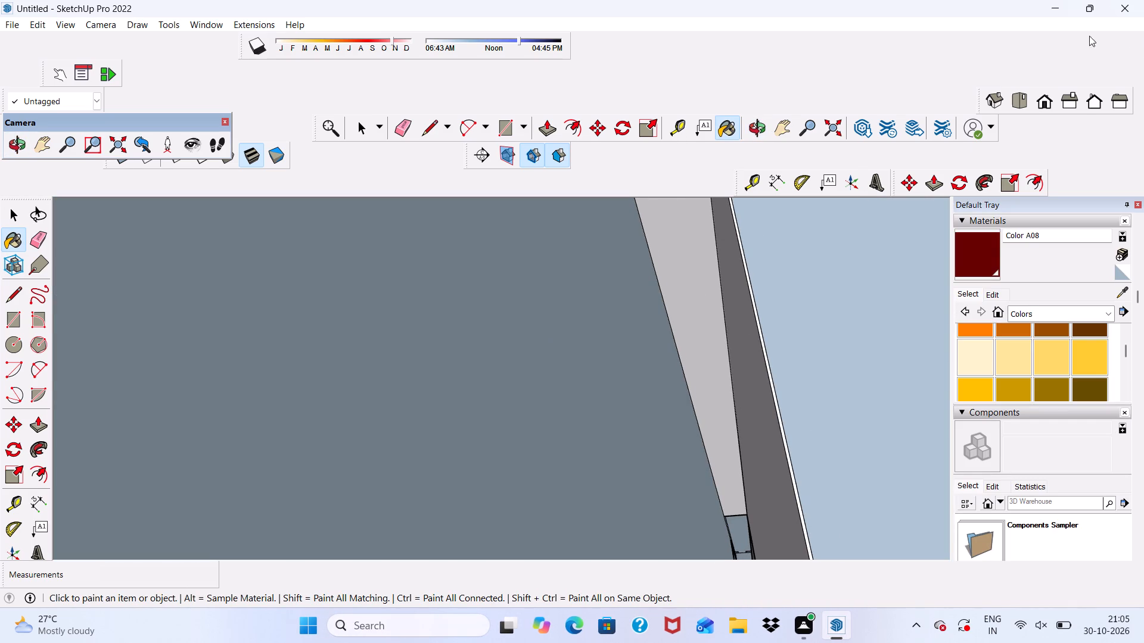
left_click(1044, 99)
scroll(1024, 164, "down", 11)
scroll(620, 233, "up", 3)
scroll(612, 279, "down", 3)
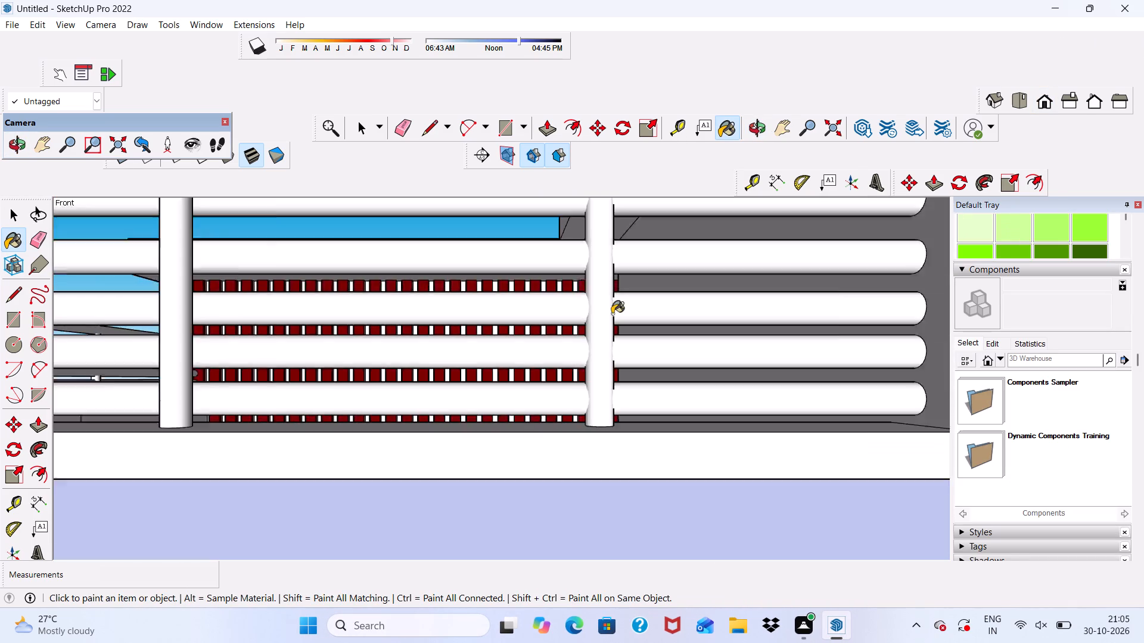
scroll(612, 314, "down", 15)
scroll(500, 474, "up", 8)
scroll(372, 278, "up", 2)
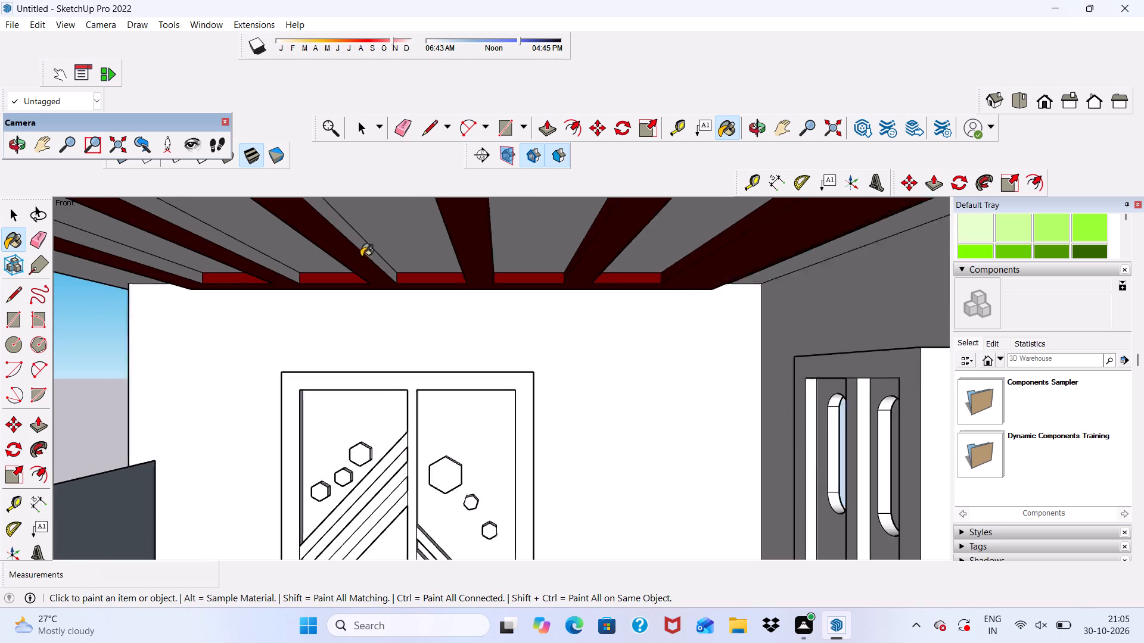
scroll(361, 257, "up", 2)
left_click(360, 241)
scroll(271, 263, "up", 6)
left_click(246, 261)
scroll(256, 313, "down", 7)
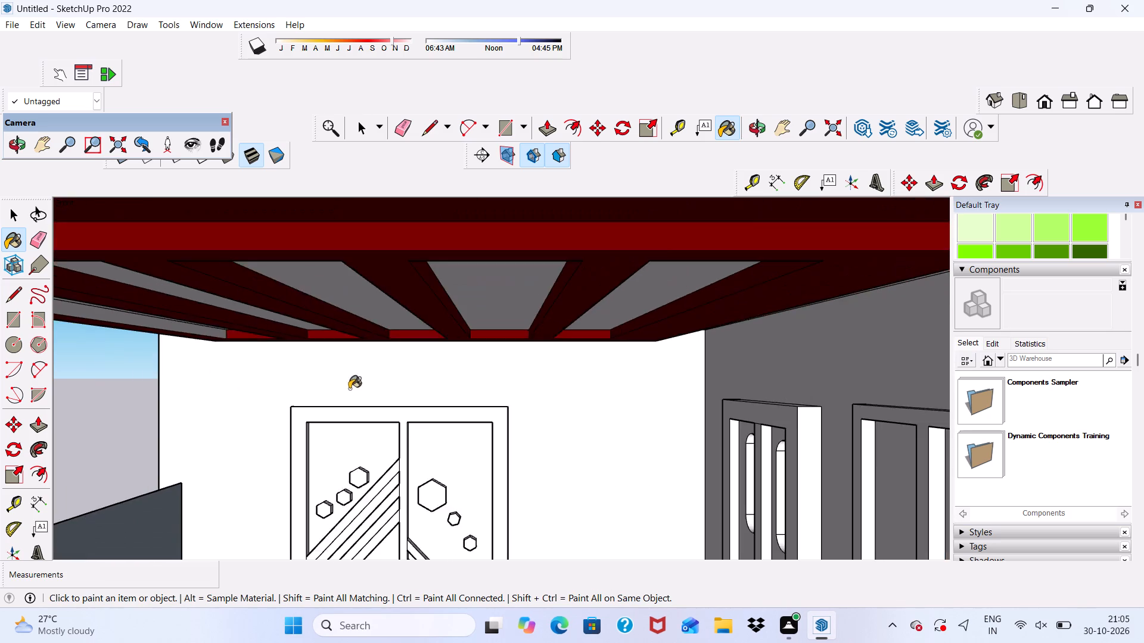
scroll(209, 344, "up", 7)
left_click(172, 320)
scroll(203, 343, "down", 1)
middle_click_drag(213, 344, 301, 314)
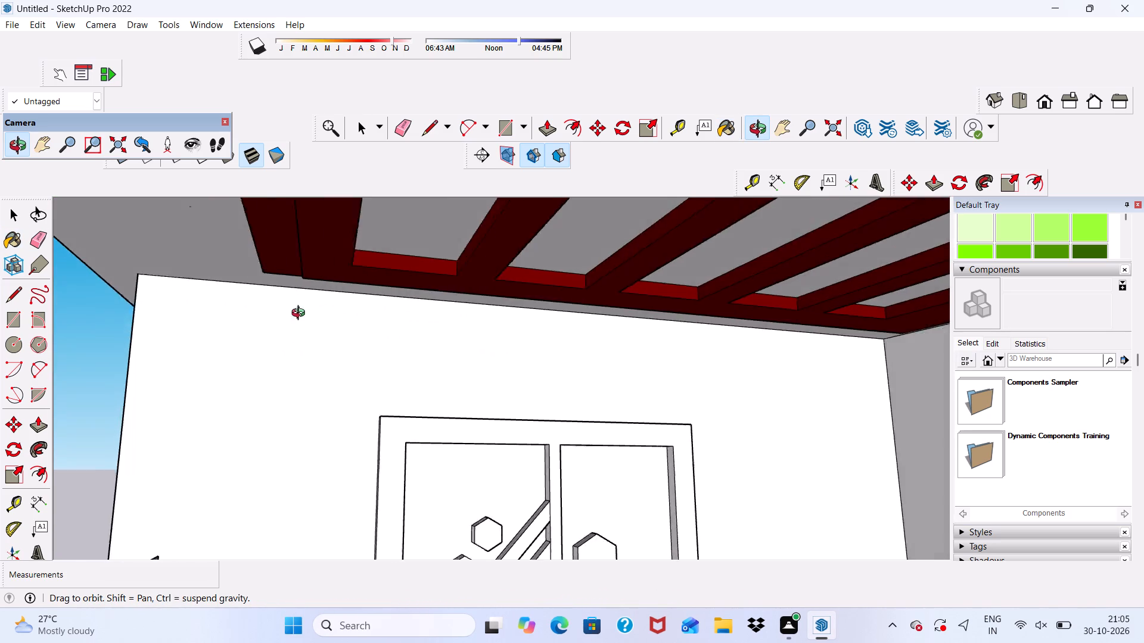
middle_click_drag(301, 314, 343, 321)
scroll(314, 287, "down", 12)
middle_click_drag(387, 329, 388, 329)
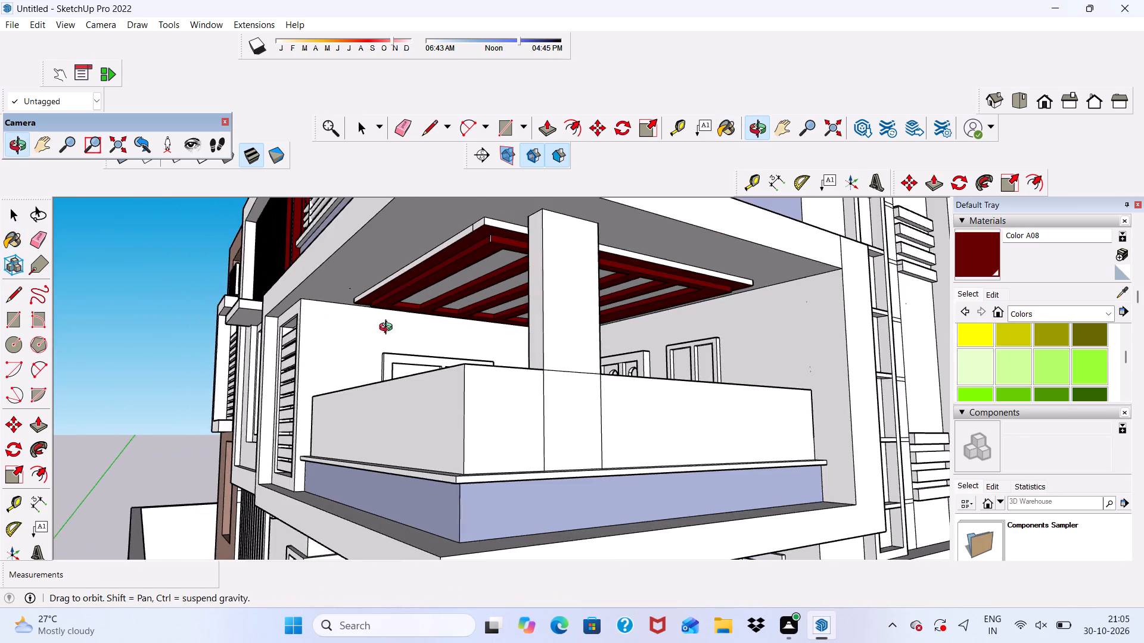
Paint the white inner end face of the first ceiling grid bay and the white sliver beside the column with Color A08.
middle_click_drag(388, 329, 780, 293)
scroll(781, 292, "up", 17)
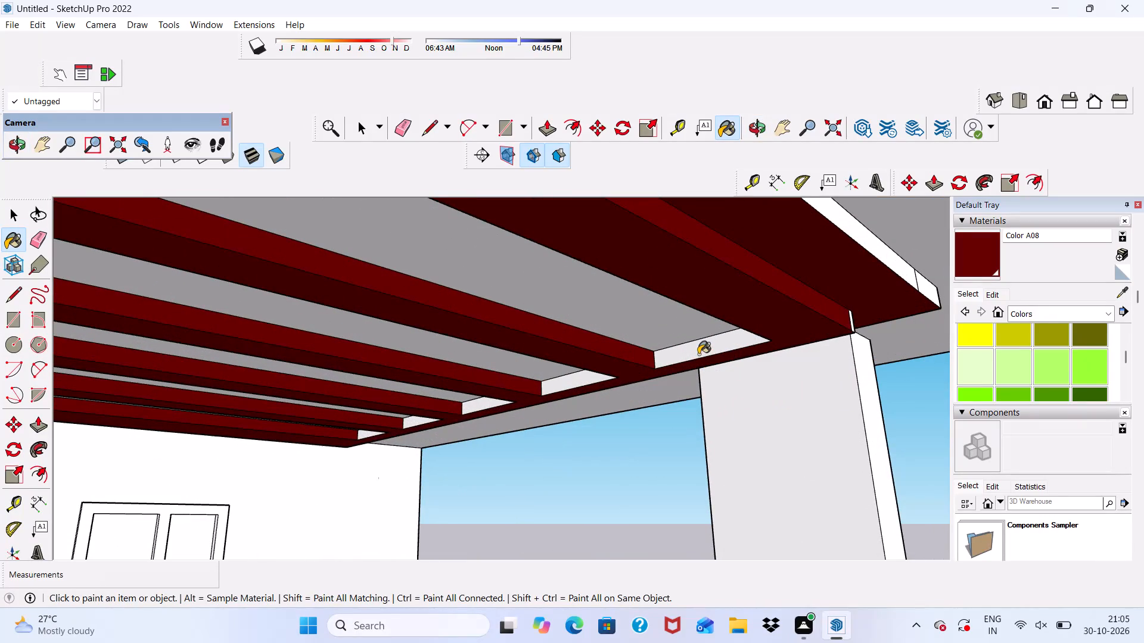
left_click(698, 354)
scroll(838, 330, "up", 4)
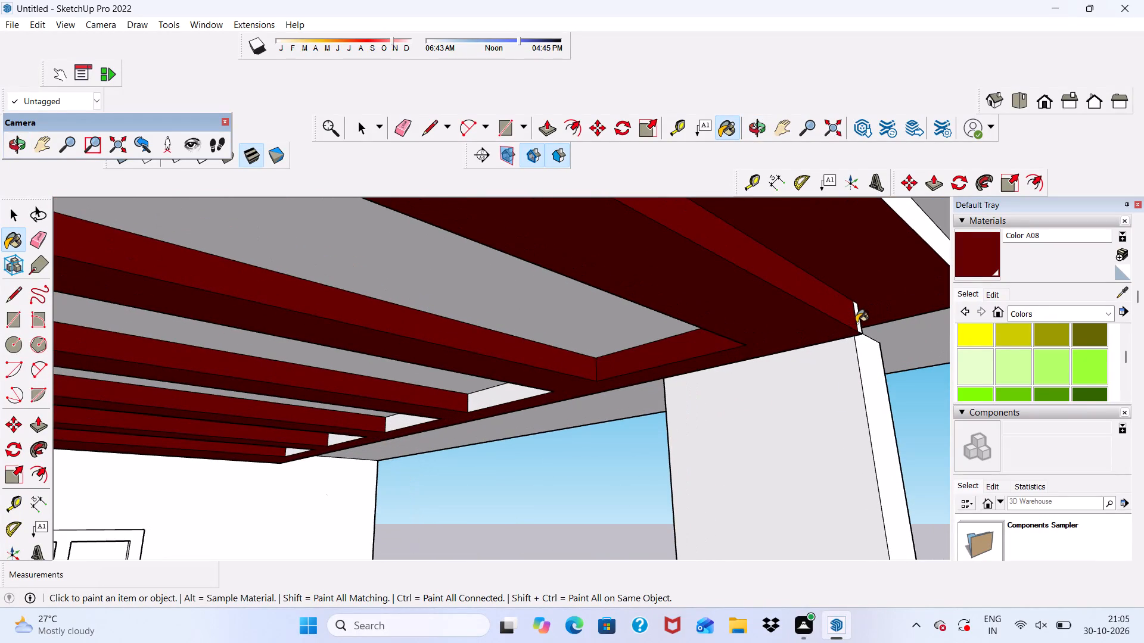
left_click(856, 323)
left_click(859, 321)
scroll(859, 321, "up", 2)
scroll(352, 392, "up", 5)
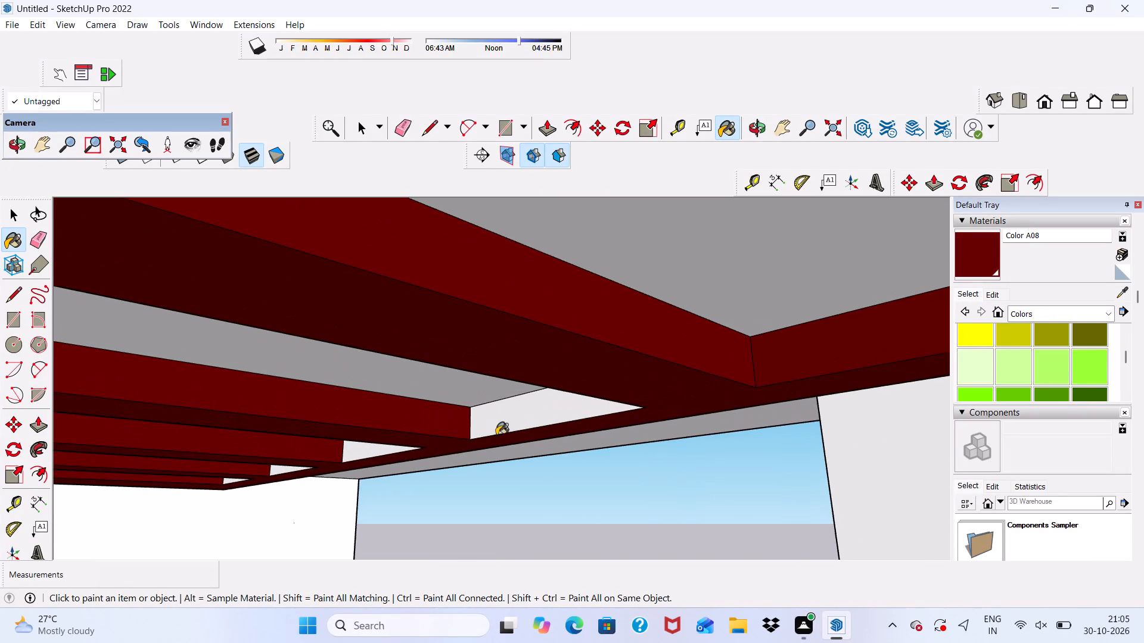
Paint the remaining white inner end faces between the ceiling grid bars with Color A08.
left_click(519, 417)
scroll(349, 427, "up", 4)
left_click(357, 459)
scroll(293, 488, "up", 4)
left_click(284, 479)
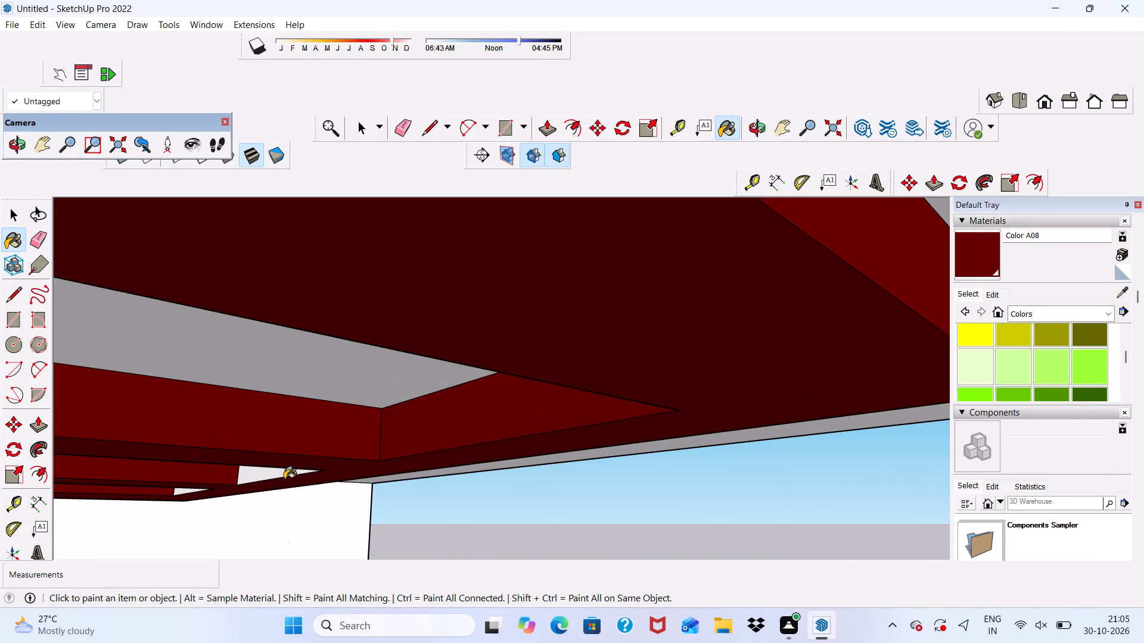
scroll(284, 477, "up", 3)
left_click(275, 463)
scroll(258, 480, "up", 4)
left_click(255, 482)
scroll(194, 510, "up", 4)
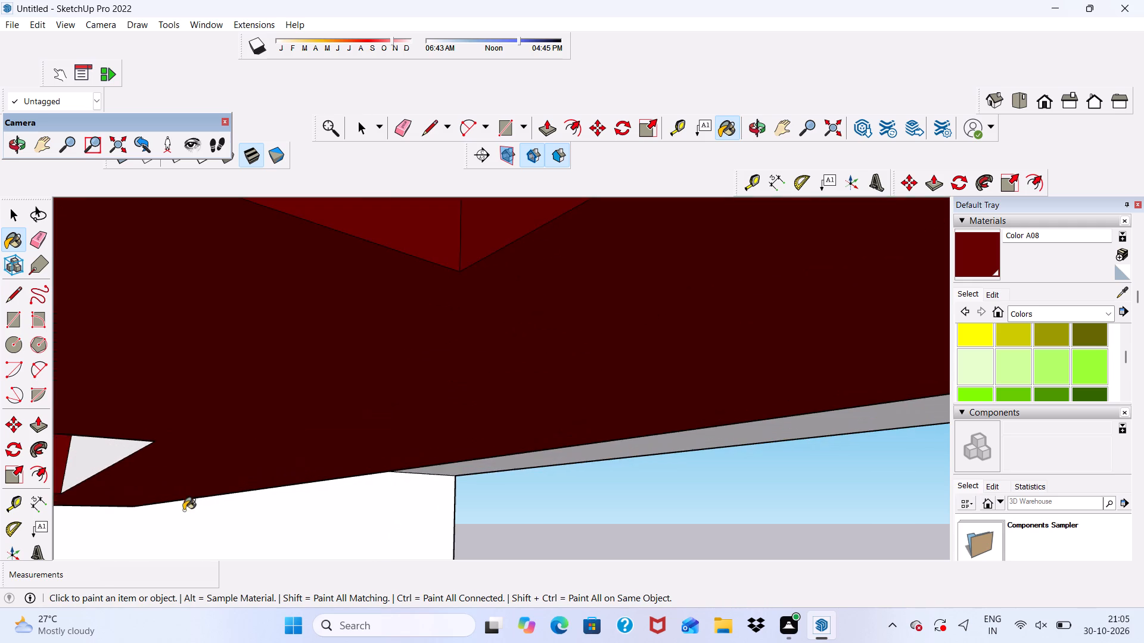
left_click(117, 456)
scroll(117, 456, "down", 20)
scroll(117, 456, "down", 7)
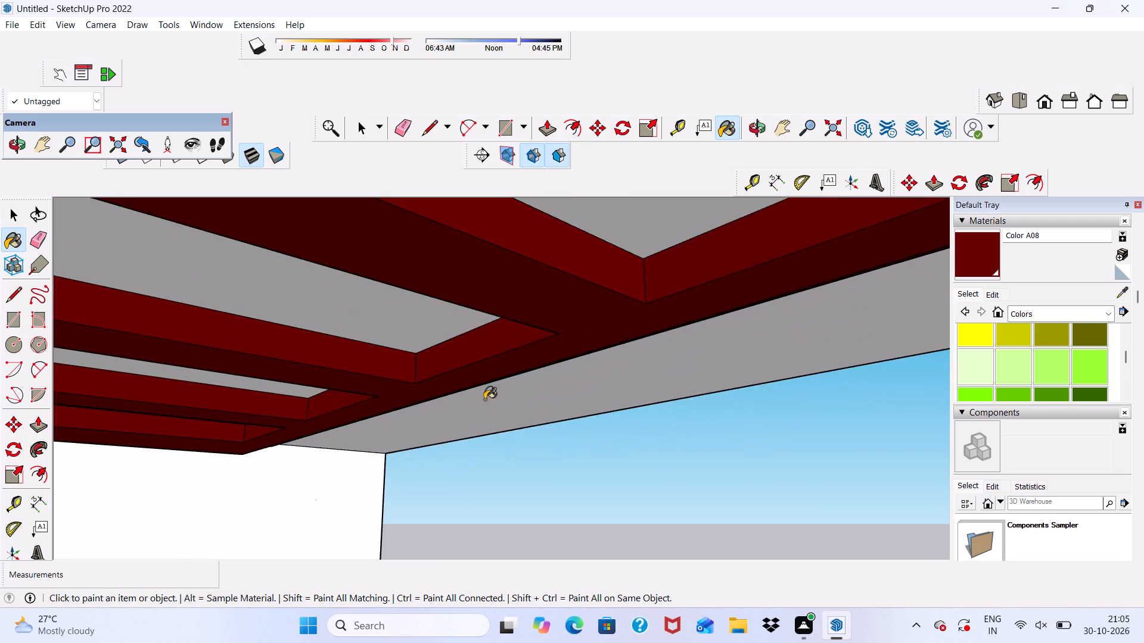
Examine the painted balcony ceiling grid from below and in the standard front view.
scroll(484, 399, "down", 12)
middle_click_drag(560, 419, 387, 291)
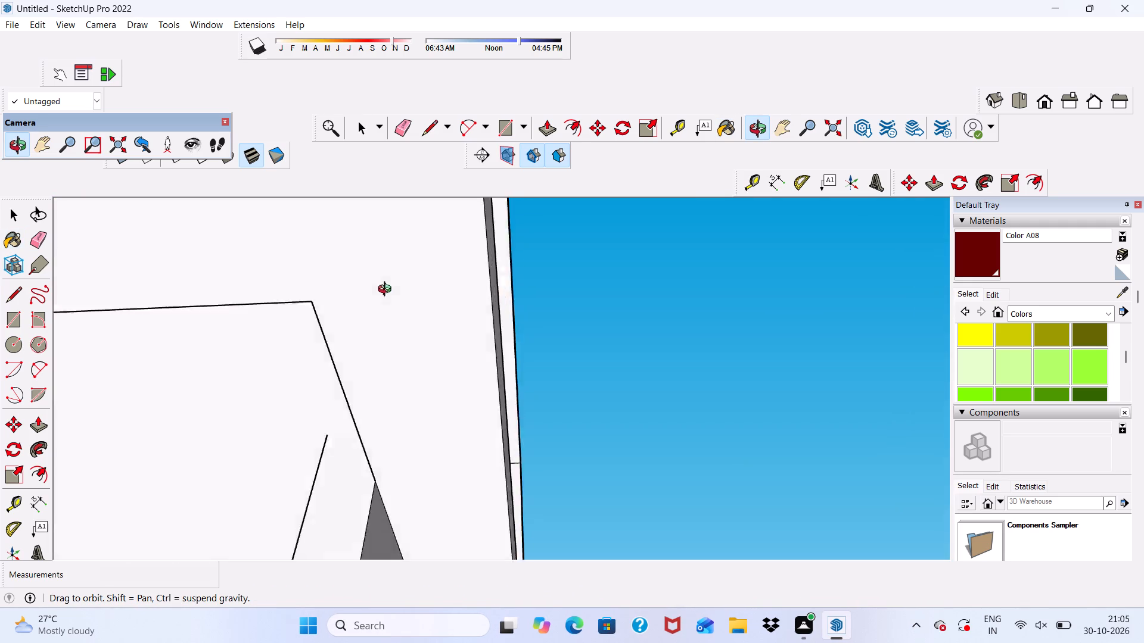
middle_click_drag(387, 291, 260, 289)
scroll(272, 310, "down", 8)
middle_click_drag(490, 384, 290, 370)
scroll(290, 370, "up", 8)
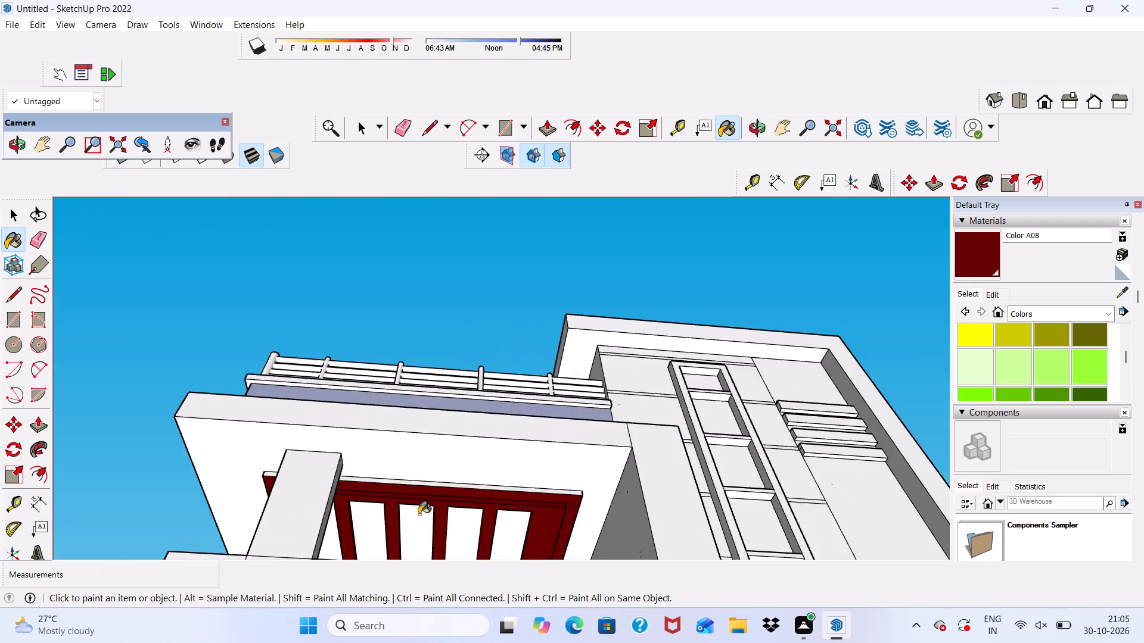
scroll(419, 514, "up", 4)
scroll(391, 336, "down", 3)
scroll(430, 430, "up", 5)
scroll(407, 326, "down", 7)
middle_click_drag(463, 419, 472, 435)
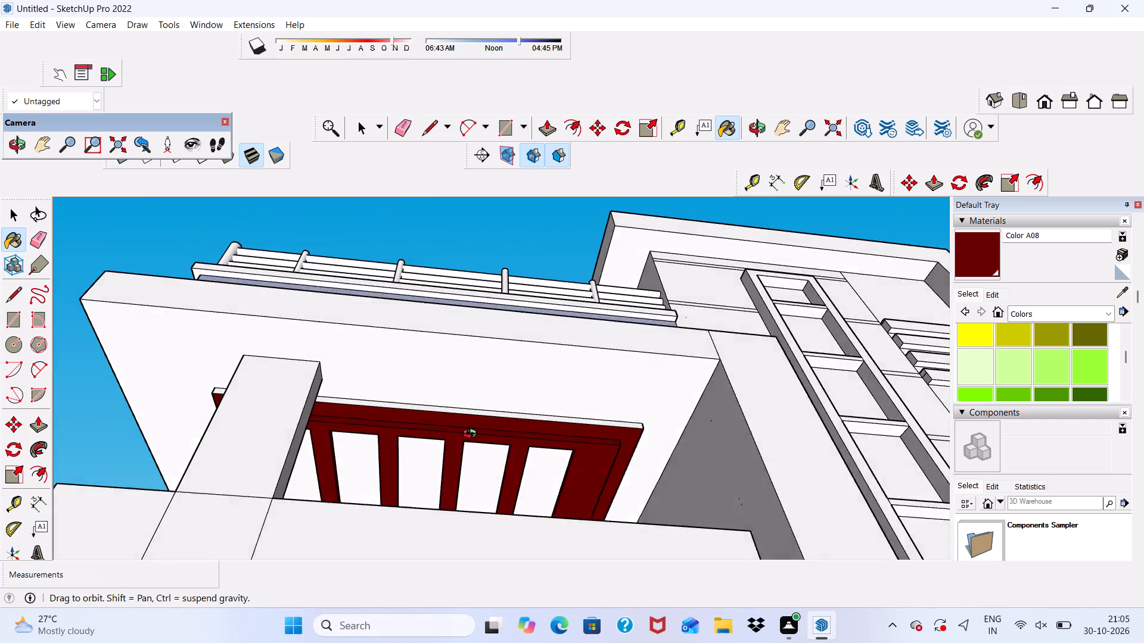
middle_click_drag(472, 435, 488, 462)
left_click(1054, 102)
scroll(981, 220, "down", 6)
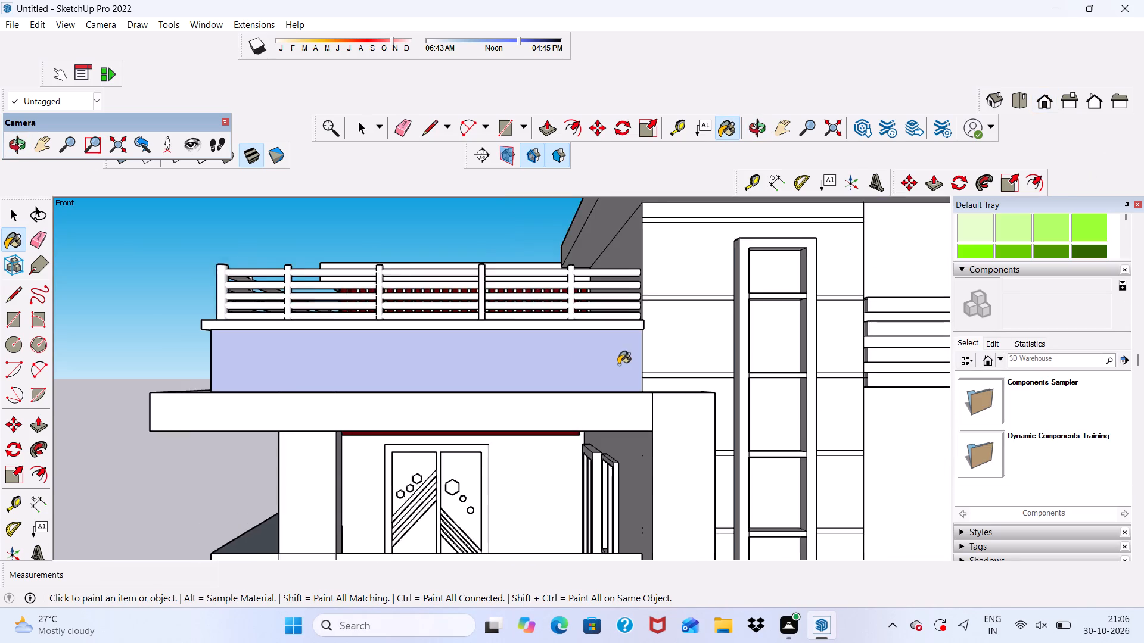
scroll(583, 312, "down", 6)
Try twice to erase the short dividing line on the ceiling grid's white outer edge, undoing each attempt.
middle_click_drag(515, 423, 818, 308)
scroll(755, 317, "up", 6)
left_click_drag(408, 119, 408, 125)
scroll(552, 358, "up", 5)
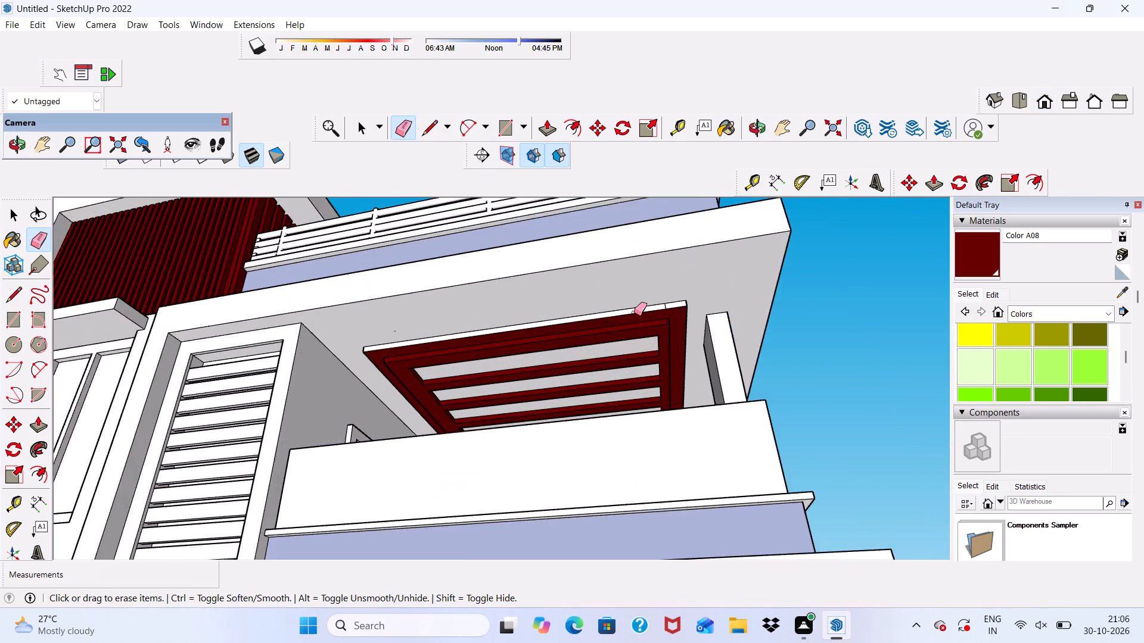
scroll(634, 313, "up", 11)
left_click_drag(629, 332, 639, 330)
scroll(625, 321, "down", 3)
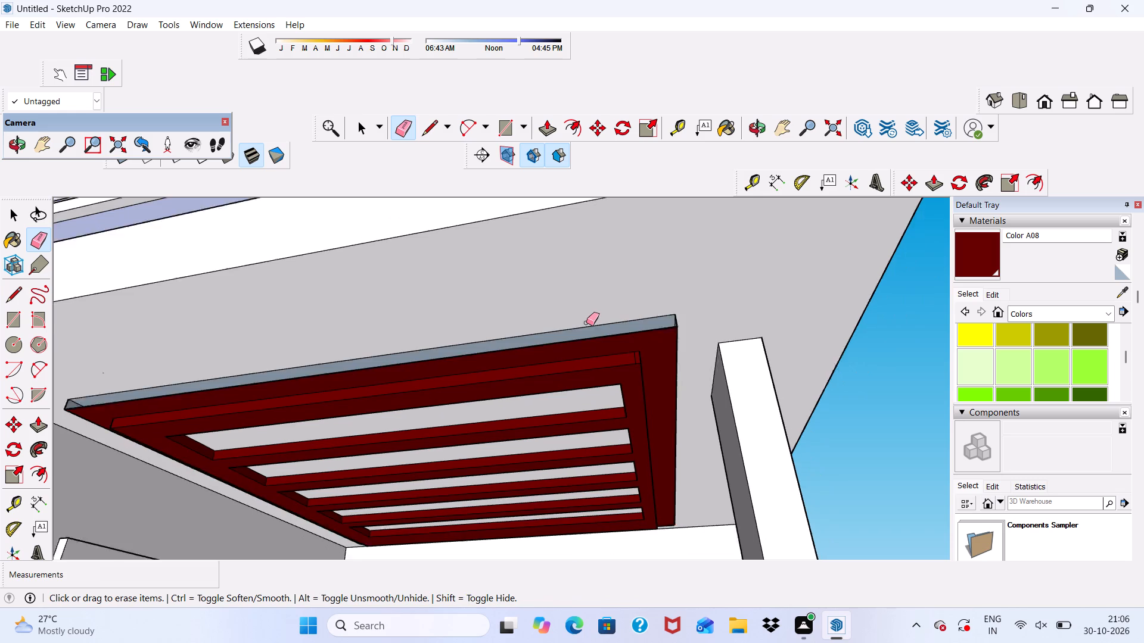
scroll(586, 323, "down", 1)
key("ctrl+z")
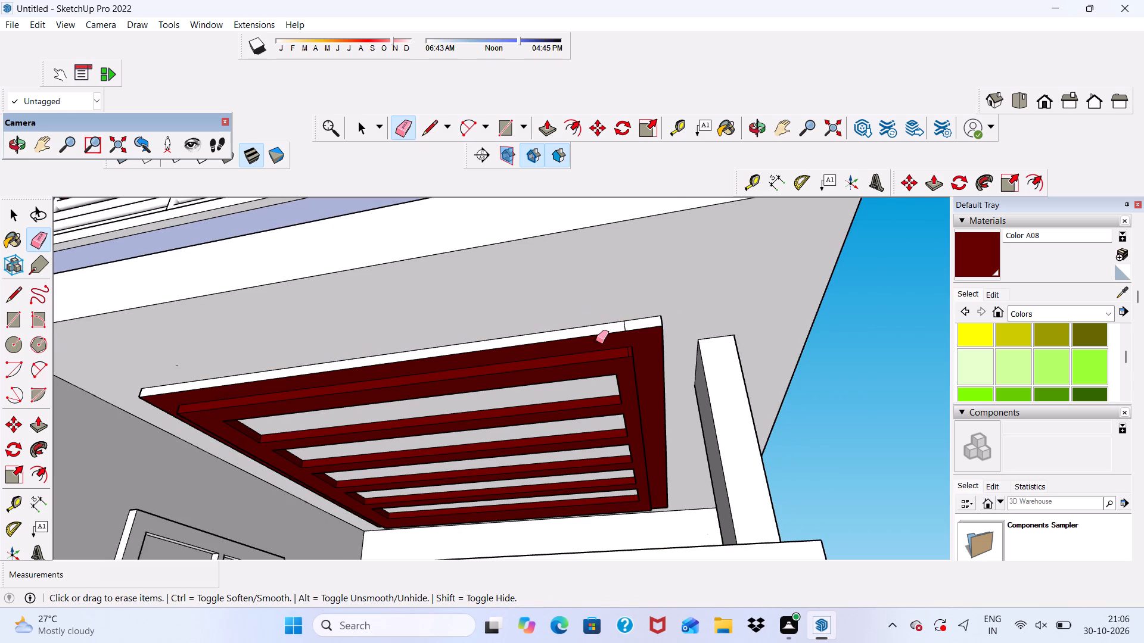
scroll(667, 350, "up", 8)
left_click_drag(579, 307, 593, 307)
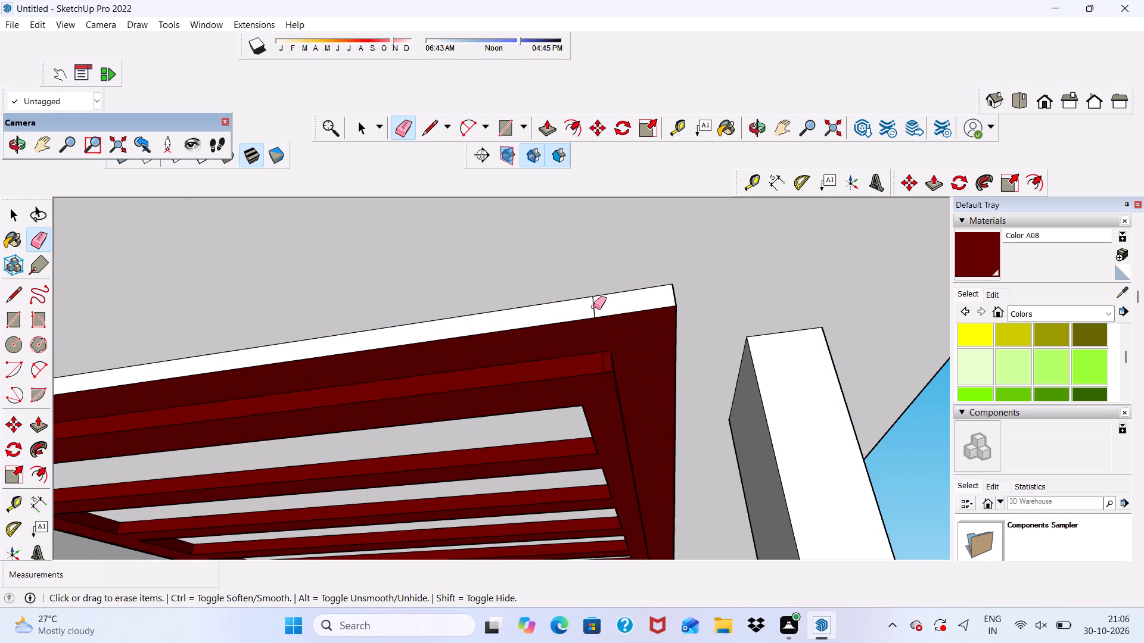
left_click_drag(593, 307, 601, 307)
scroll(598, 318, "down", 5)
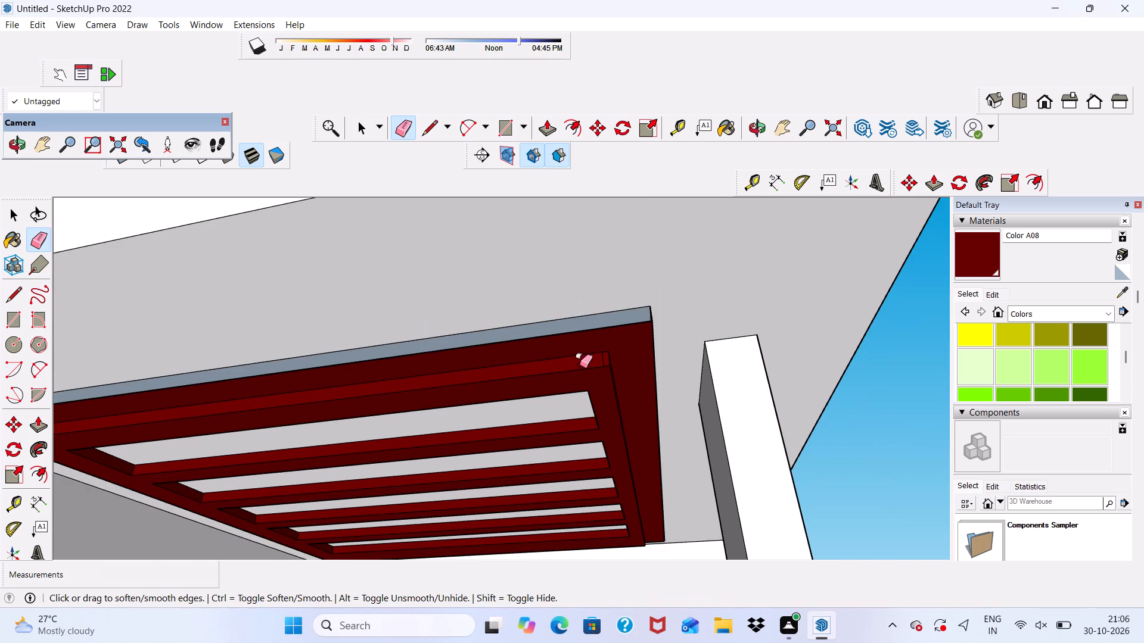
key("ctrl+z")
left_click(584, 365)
Pick Color C07 and paint the grey side face of the inner ceiling grid frame, on the louvred-panel side.
scroll(598, 332, "down", 4)
scroll(615, 400, "up", 1)
middle_click_drag(615, 400, 519, 453)
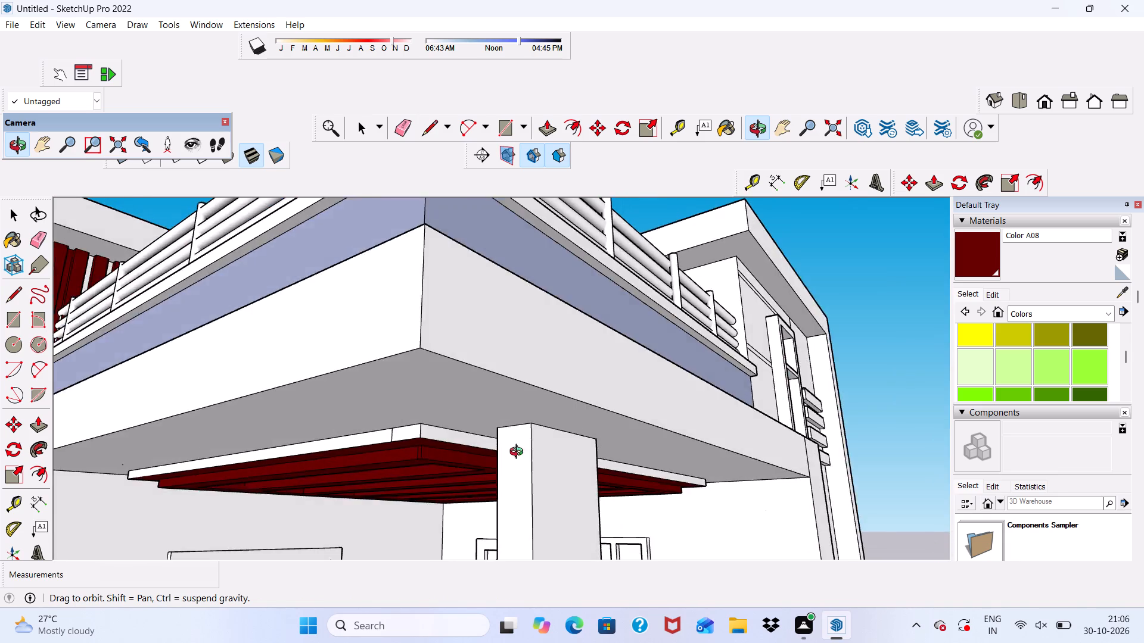
middle_click_drag(519, 453, 555, 387)
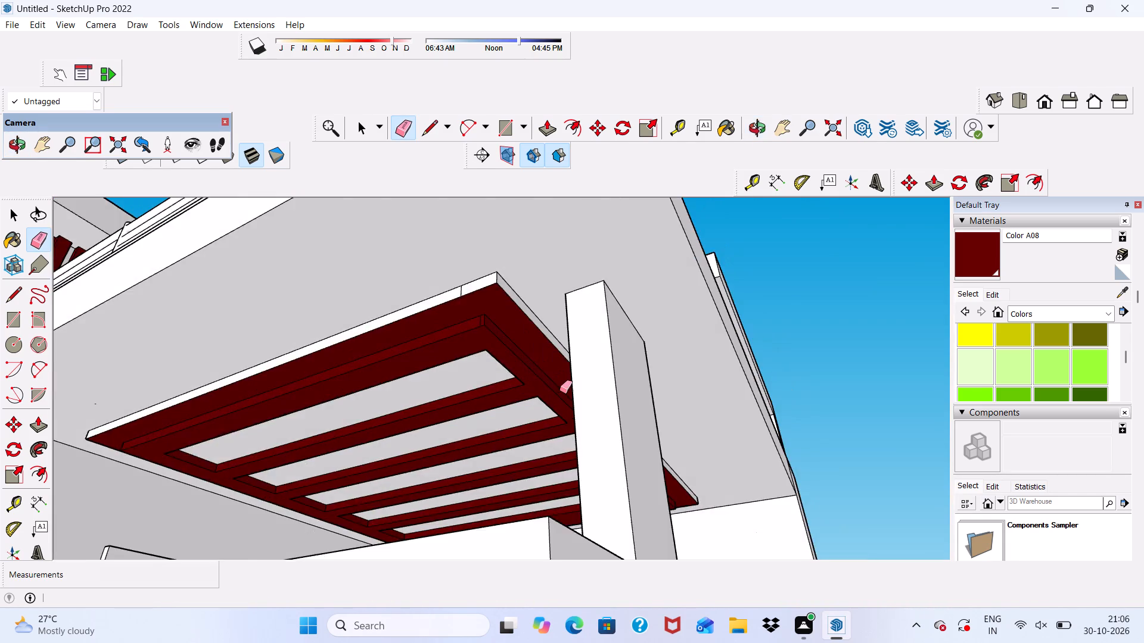
scroll(562, 394, "down", 7)
scroll(446, 380, "up", 1)
middle_click_drag(446, 380, 636, 447)
scroll(567, 389, "down", 3)
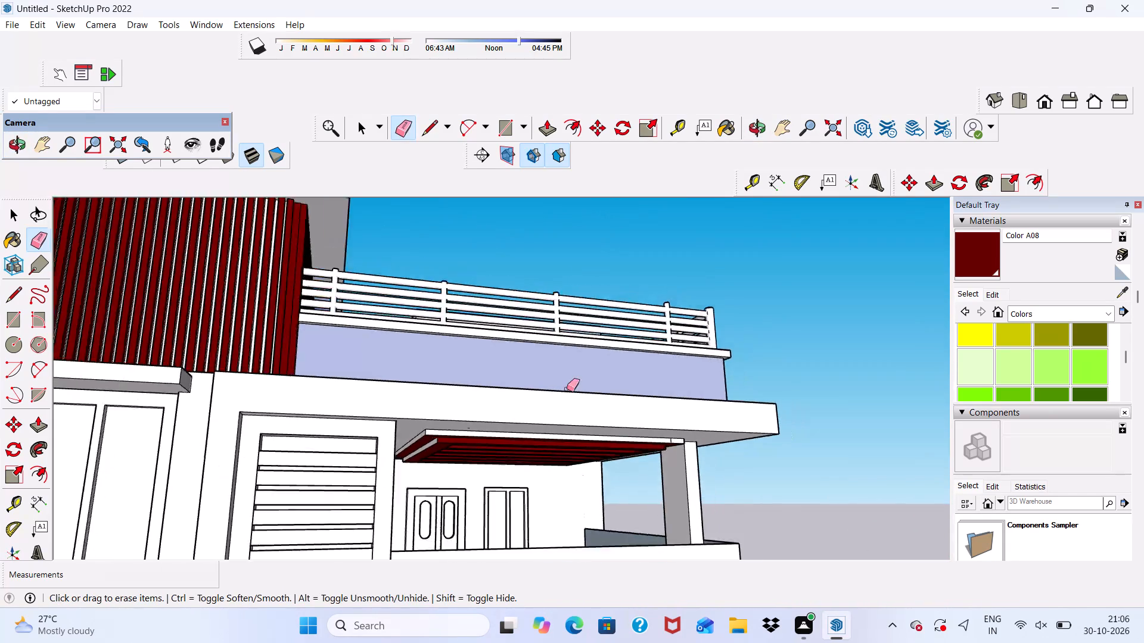
scroll(567, 389, "down", 3)
scroll(525, 432, "up", 7)
scroll(406, 432, "up", 8)
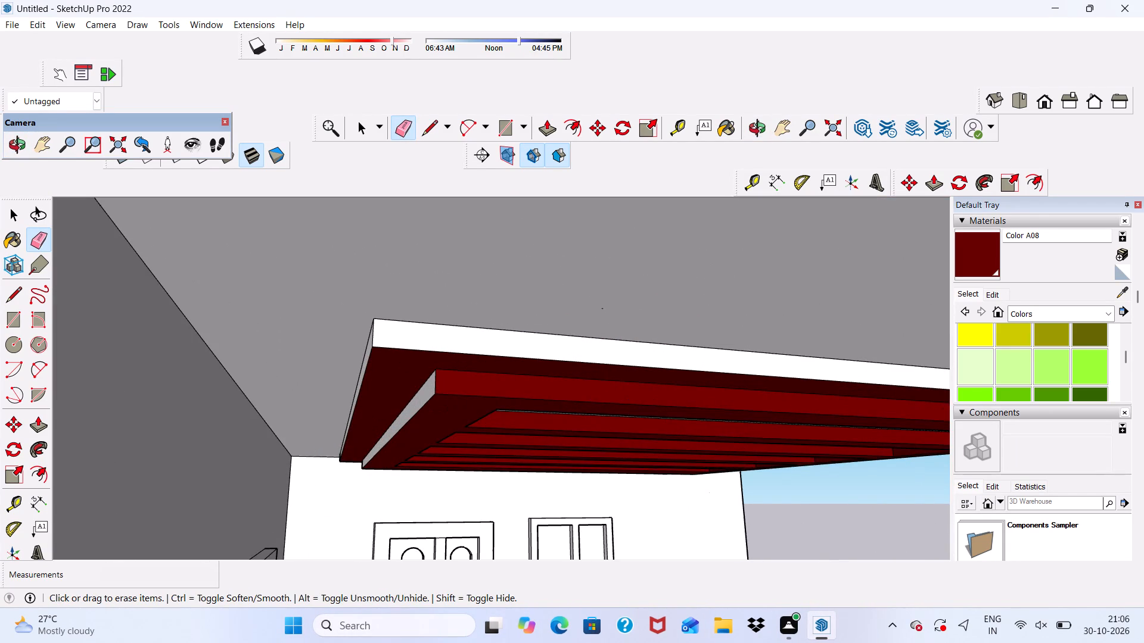
scroll(972, 360, "up", 2)
scroll(1054, 329, "up", 1)
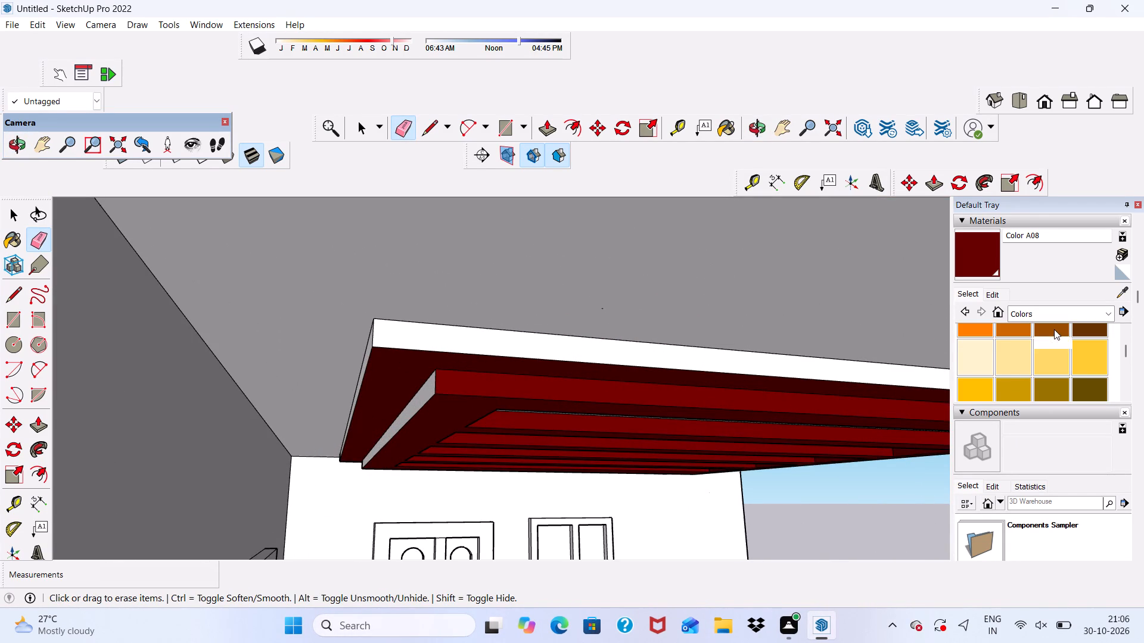
left_click(1040, 383)
scroll(343, 384, "up", 9)
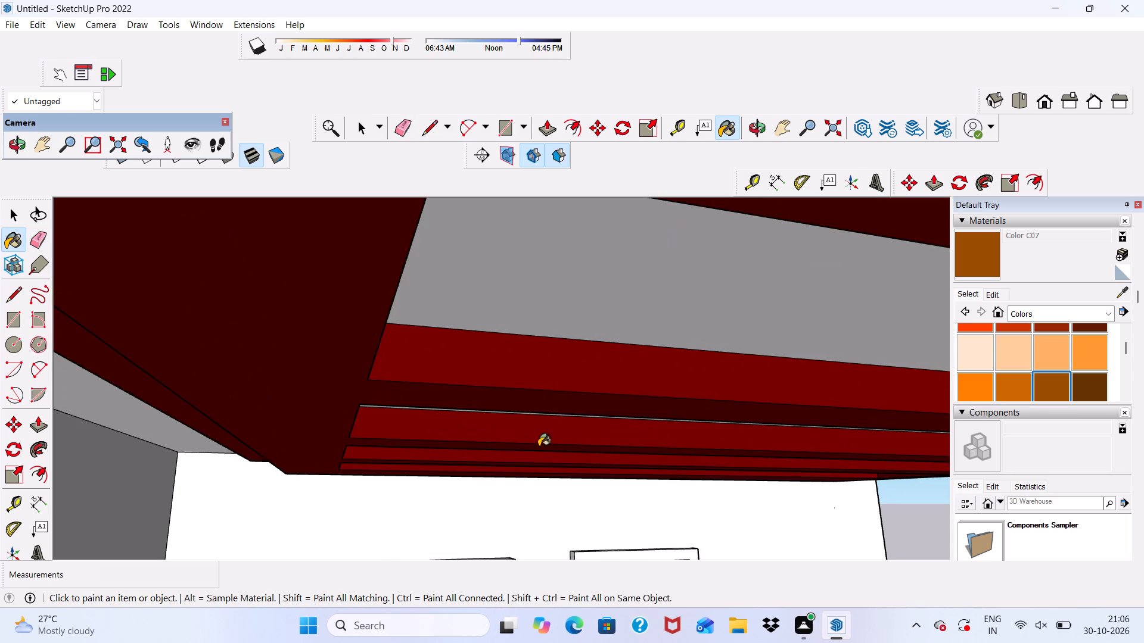
scroll(529, 427, "down", 5)
scroll(452, 367, "down", 10)
scroll(491, 373, "up", 5)
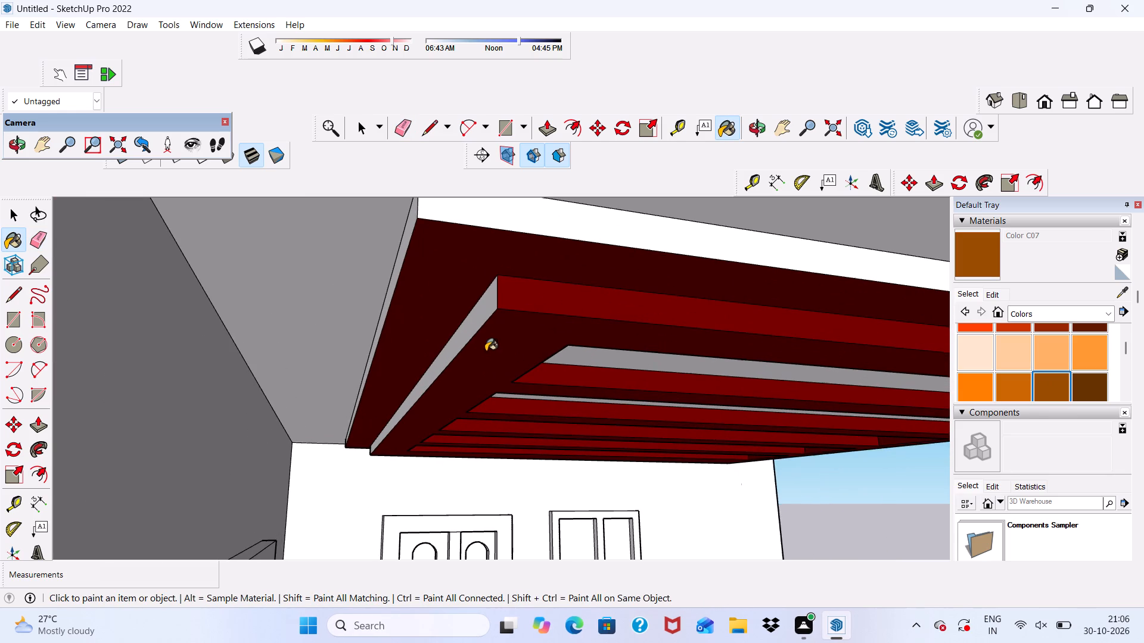
left_click(474, 324)
Examine the ceiling grid from below and together with the surrounding balconies.
scroll(480, 369, "down", 5)
middle_click_drag(499, 472, 468, 438)
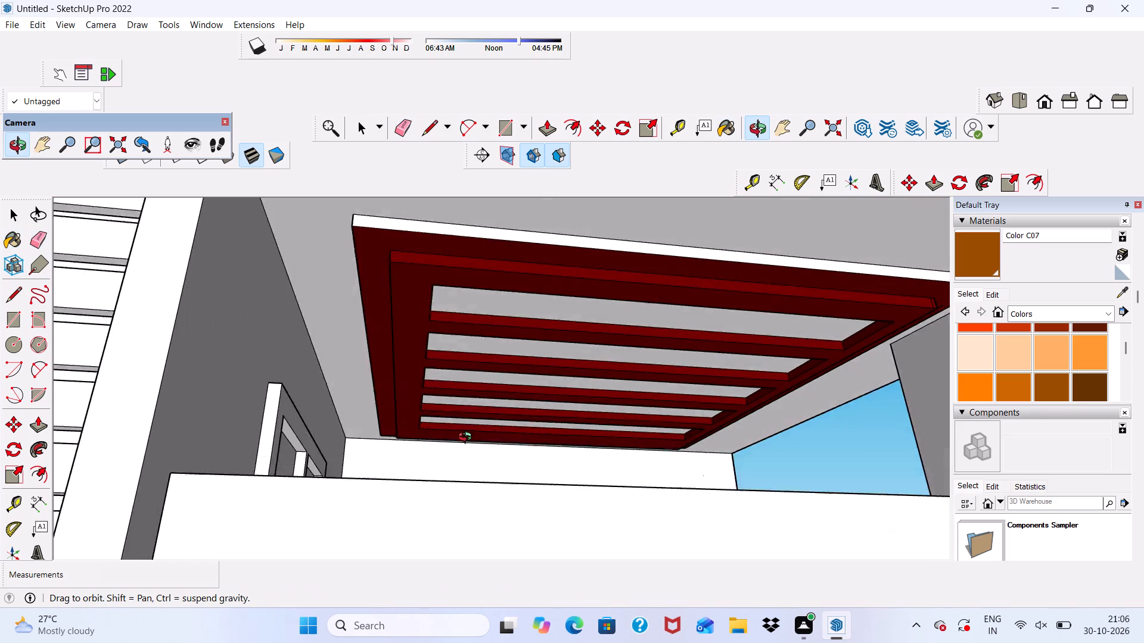
middle_click_drag(468, 438, 428, 470)
scroll(409, 415, "up", 6)
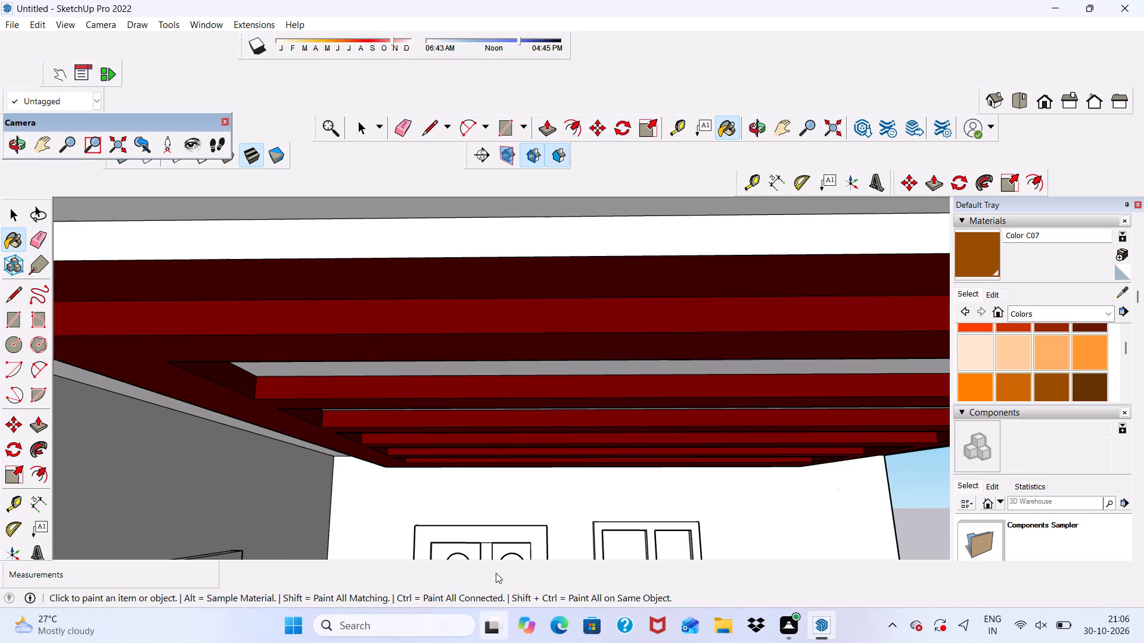
scroll(496, 564, "down", 4)
scroll(535, 380, "down", 4)
key("space")
scroll(515, 382, "down", 15)
scroll(606, 484, "up", 1)
middle_click_drag(608, 488, 592, 516)
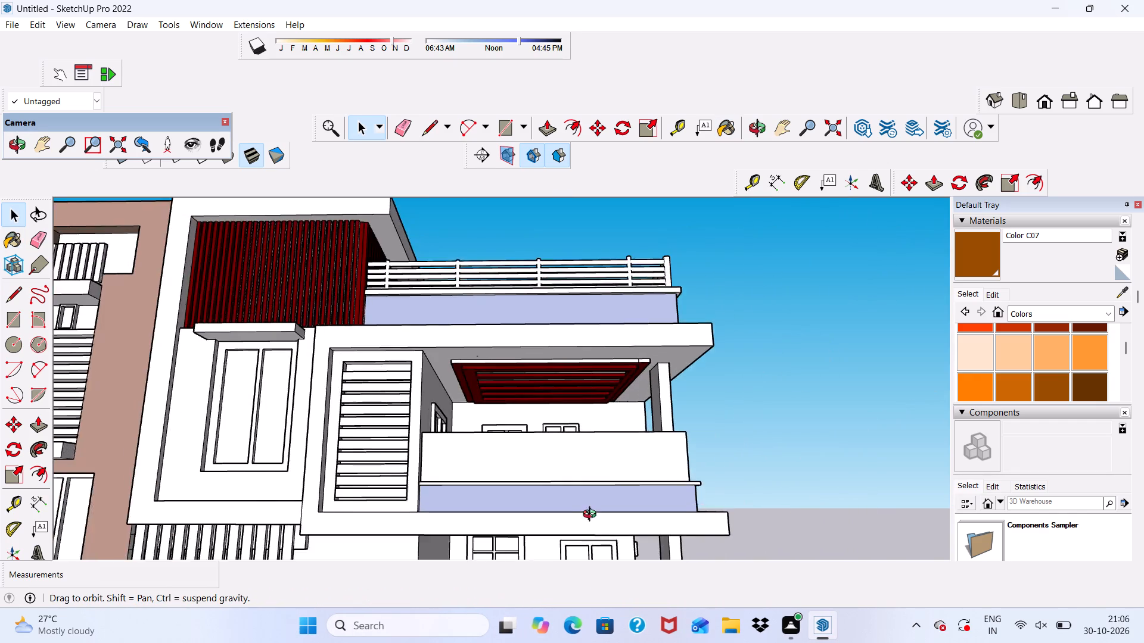
middle_click_drag(592, 516, 568, 488)
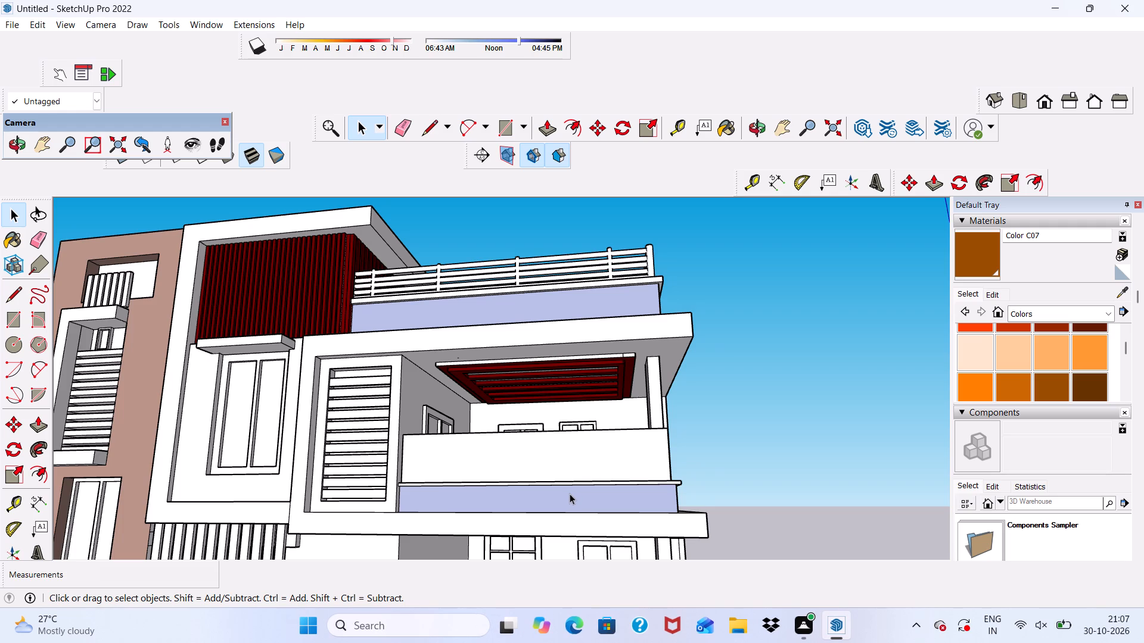
Examine the colours of the whole house exterior from the front, the corner and above.
scroll(618, 336, "down", 4)
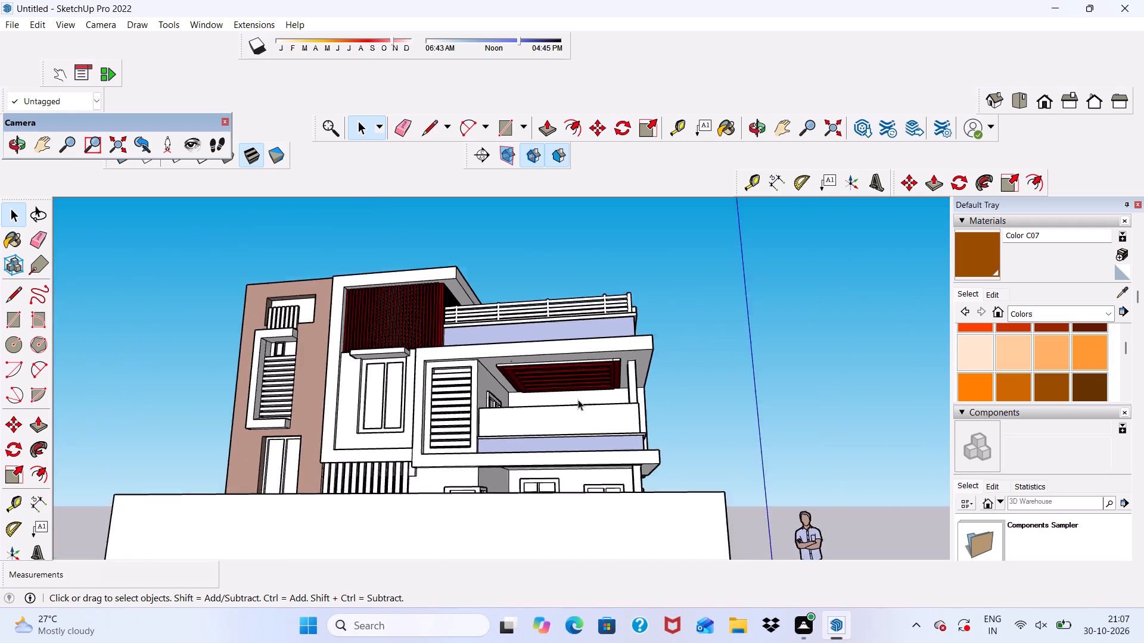
scroll(578, 399, "down", 2)
middle_click_drag(530, 476, 469, 521)
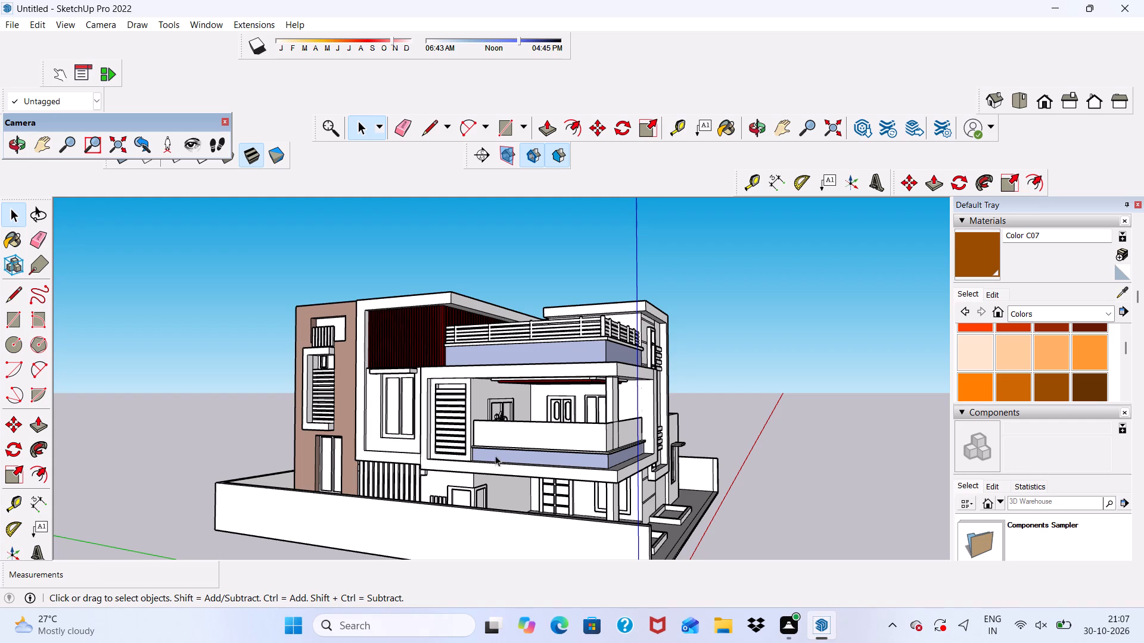
scroll(521, 433, "down", 1)
scroll(521, 433, "up", 1)
scroll(524, 439, "down", 2)
middle_click_drag(551, 504, 645, 517)
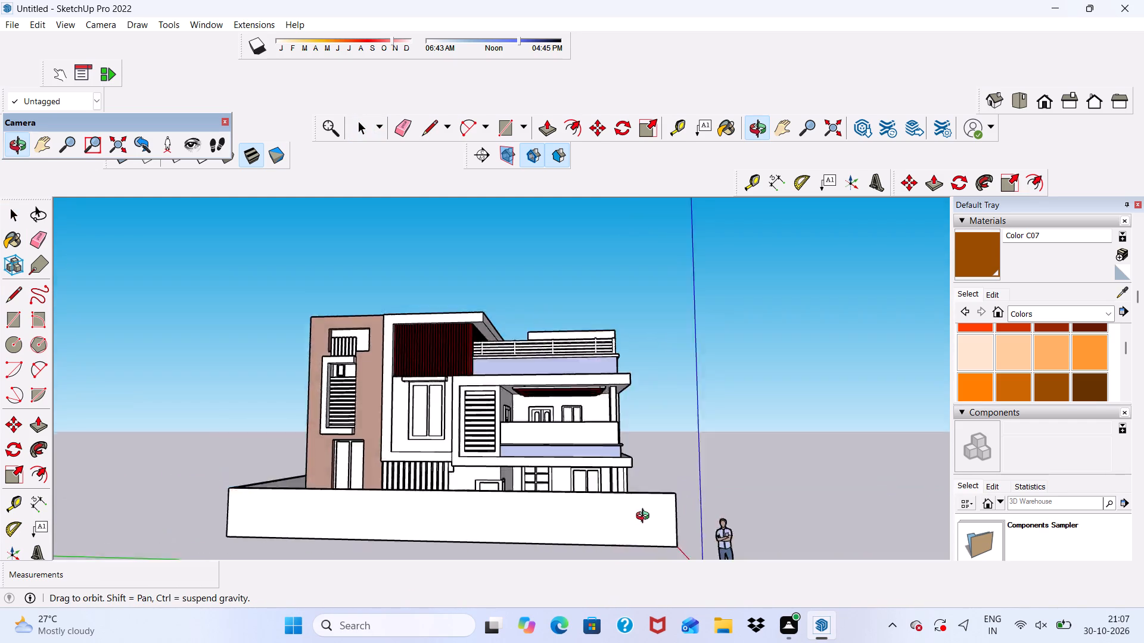
middle_click_drag(645, 517, 486, 478)
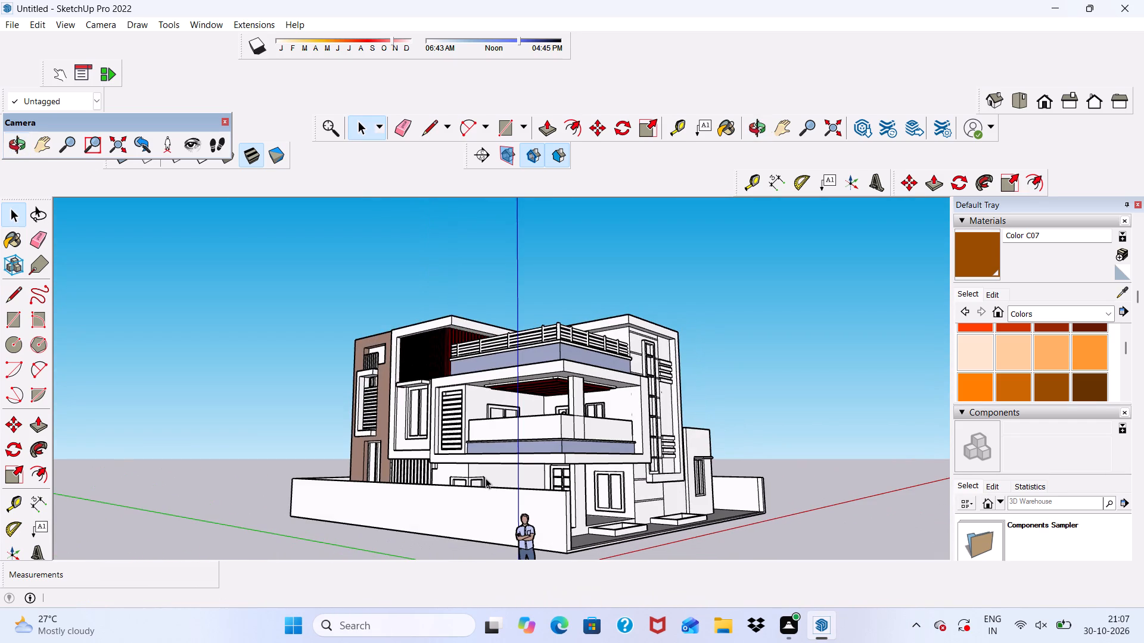
scroll(486, 435, "up", 1)
scroll(510, 287, "down", 1)
middle_click_drag(560, 384, 576, 409)
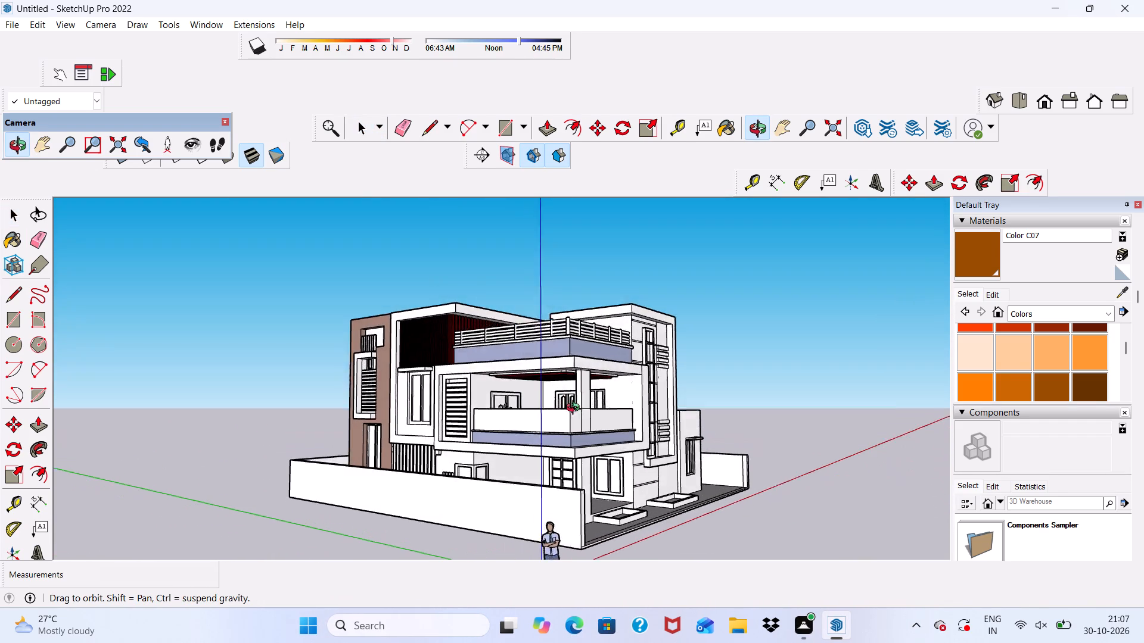
middle_click_drag(576, 409, 583, 430)
scroll(589, 430, "up", 5)
scroll(483, 354, "down", 6)
middle_click_drag(468, 354, 608, 440)
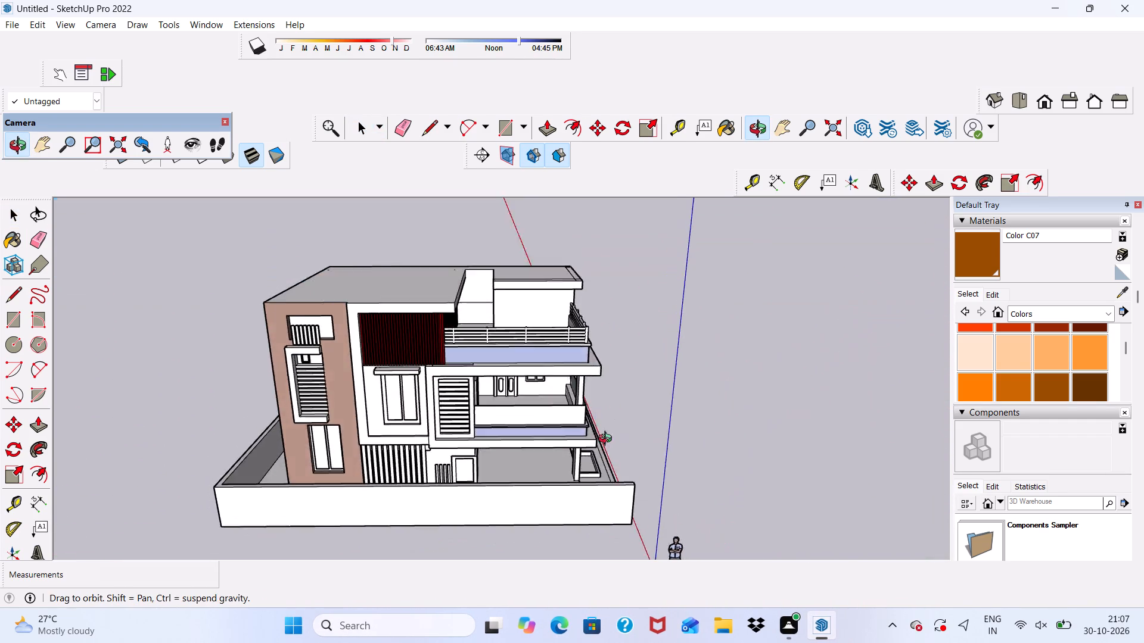
middle_click_drag(608, 440, 611, 436)
scroll(604, 448, "up", 12)
scroll(543, 355, "down", 4)
middle_click_drag(535, 382, 415, 301)
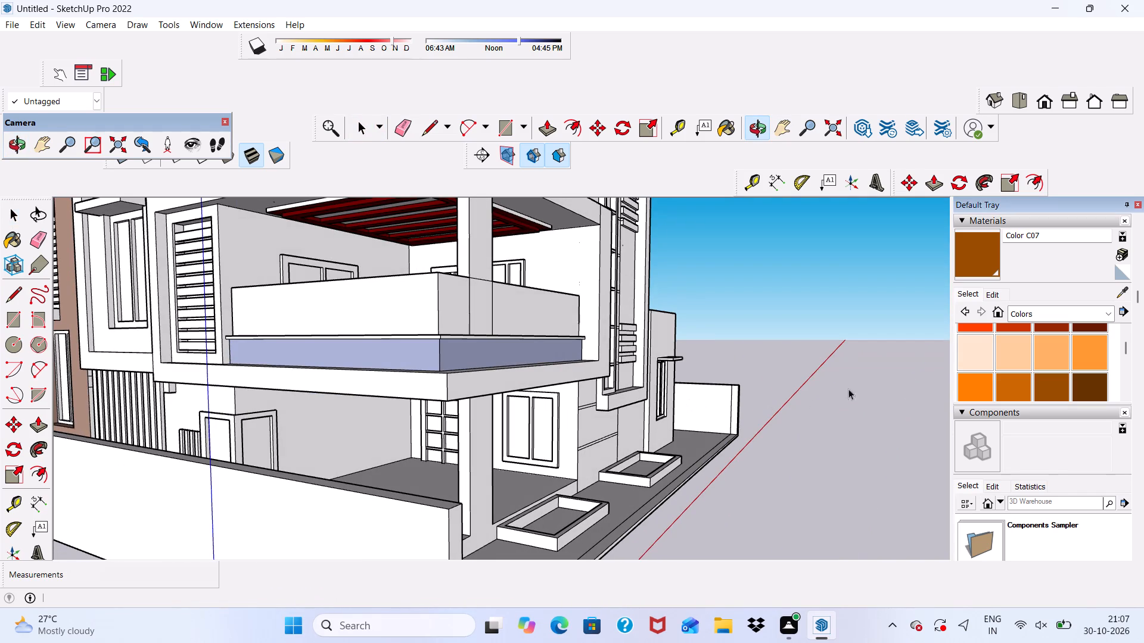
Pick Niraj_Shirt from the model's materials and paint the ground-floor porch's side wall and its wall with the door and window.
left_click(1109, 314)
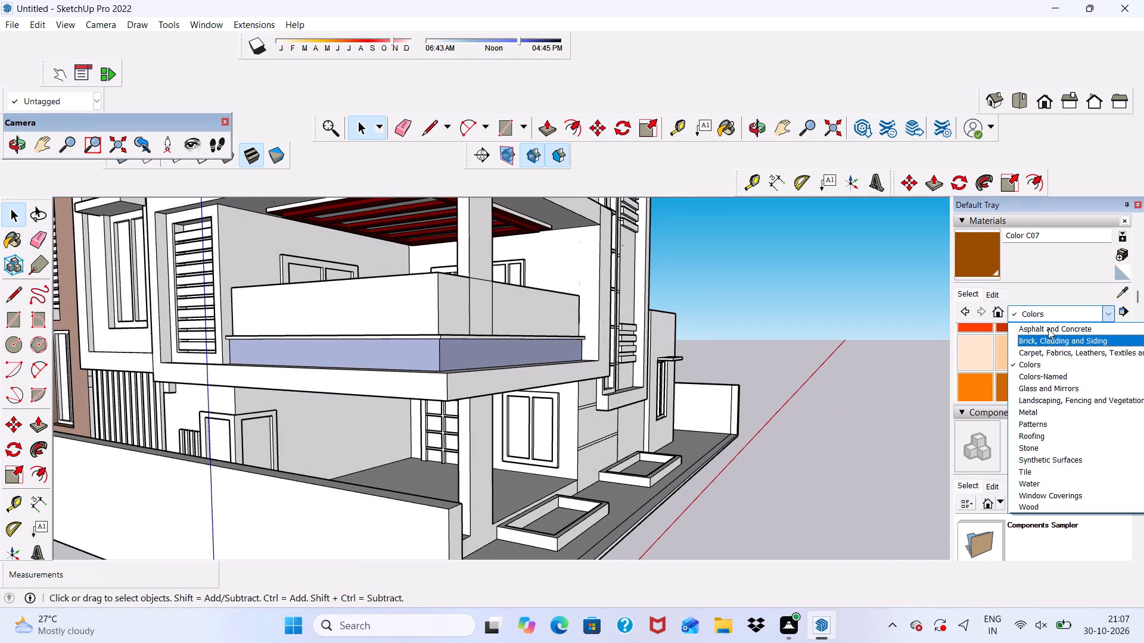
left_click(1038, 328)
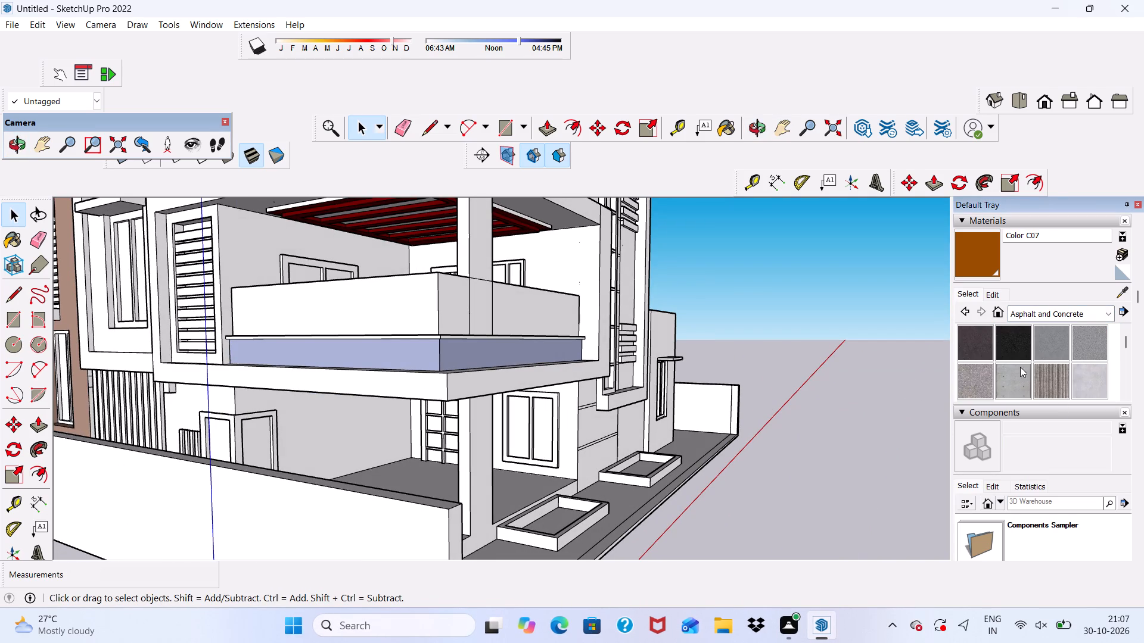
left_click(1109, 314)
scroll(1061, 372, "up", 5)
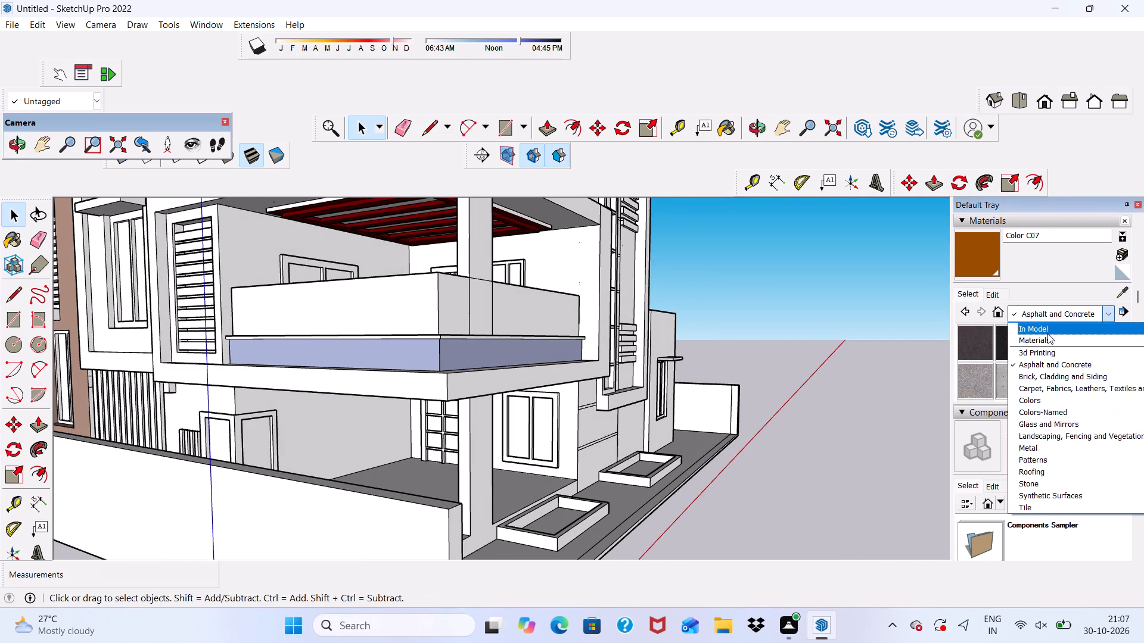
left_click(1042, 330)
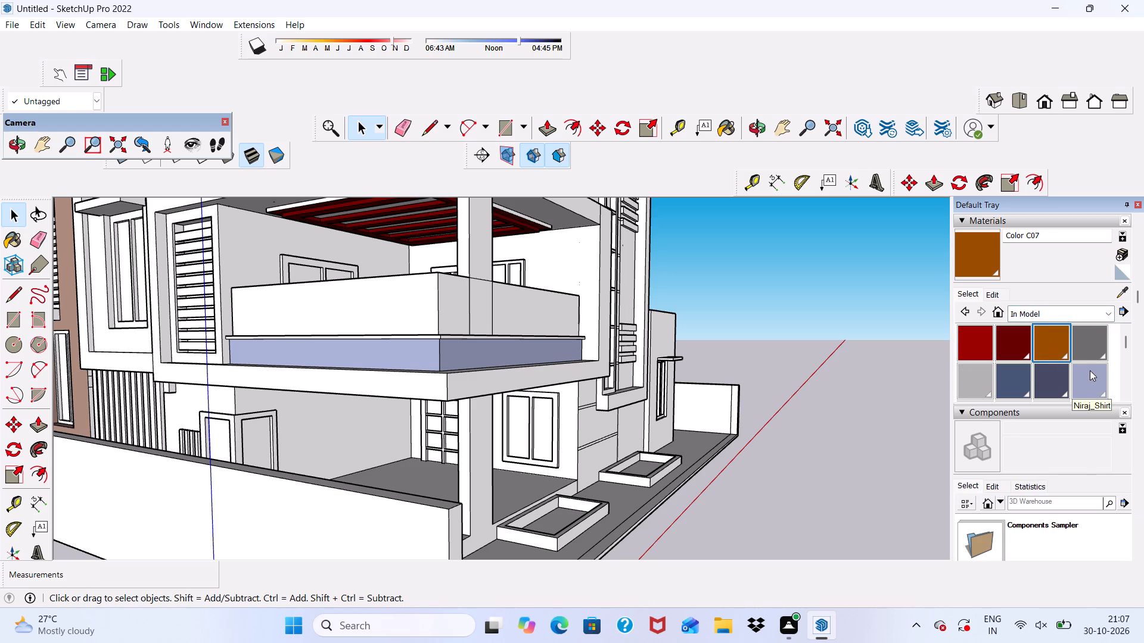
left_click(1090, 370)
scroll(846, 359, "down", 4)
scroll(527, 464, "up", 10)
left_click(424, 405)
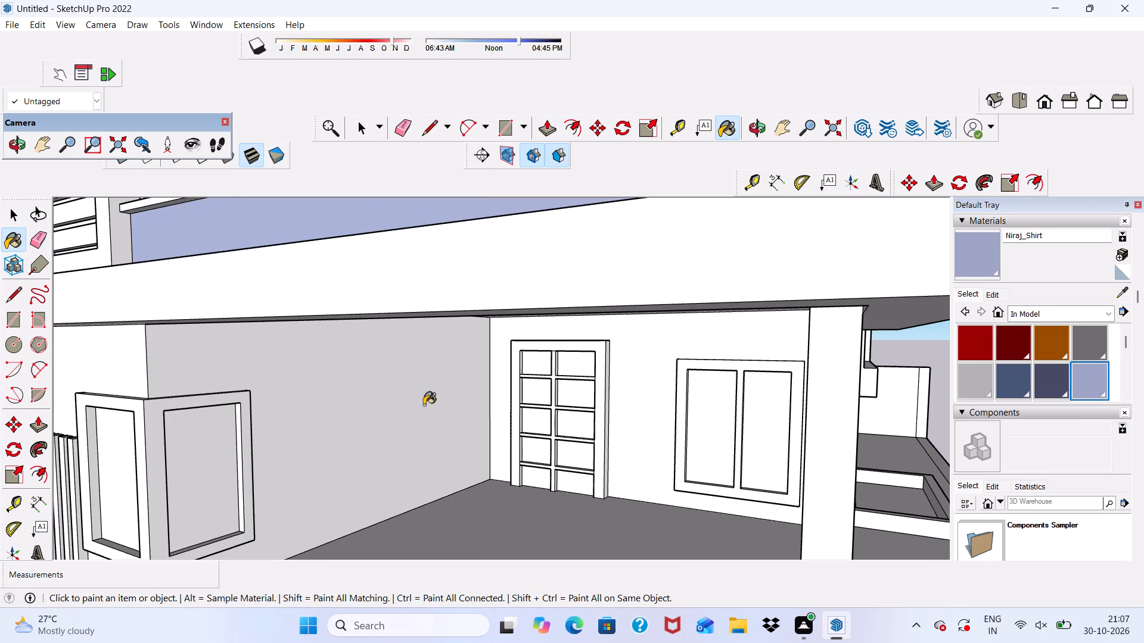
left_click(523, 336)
Examine the painted porch walls together with the balcony bands from the front and the house corner.
scroll(527, 335, "down", 5)
middle_click_drag(697, 441, 763, 435)
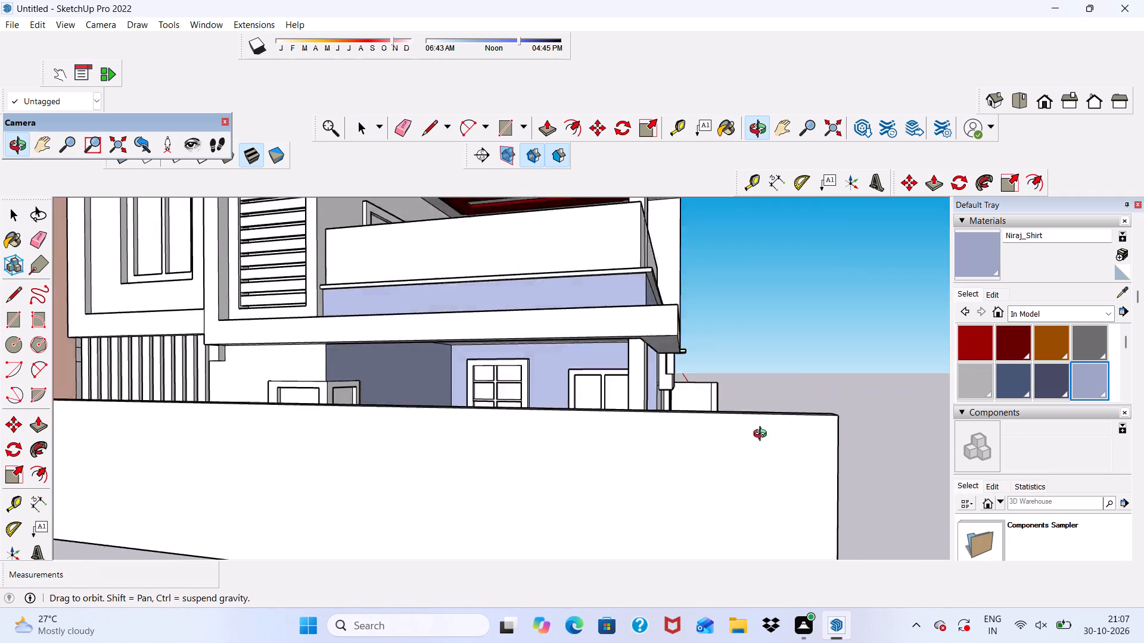
middle_click_drag(763, 435, 772, 451)
scroll(772, 454, "up", 1)
scroll(758, 449, "down", 5)
middle_click_drag(728, 487, 623, 506)
scroll(610, 495, "up", 1)
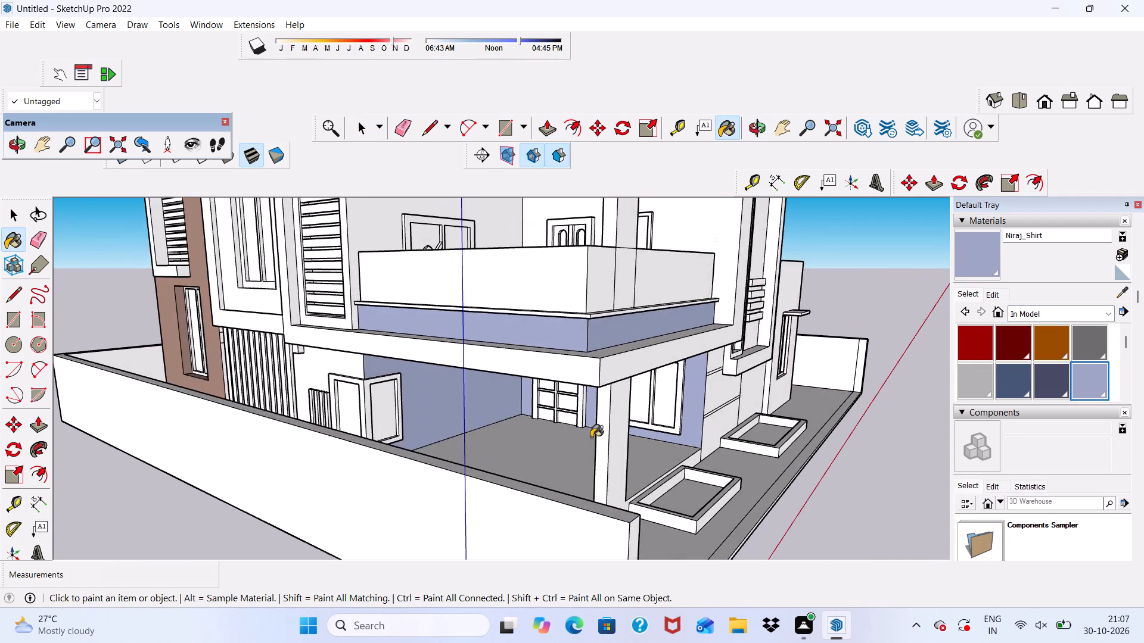
scroll(579, 411, "down", 5)
middle_click_drag(564, 445, 534, 386)
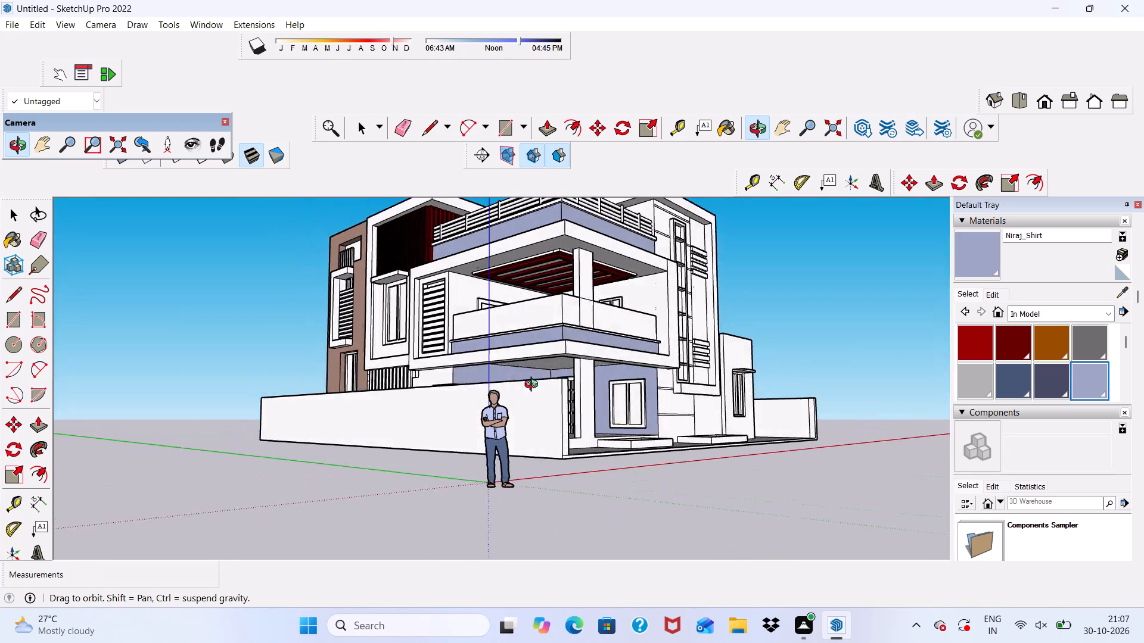
middle_click_drag(534, 386, 514, 401)
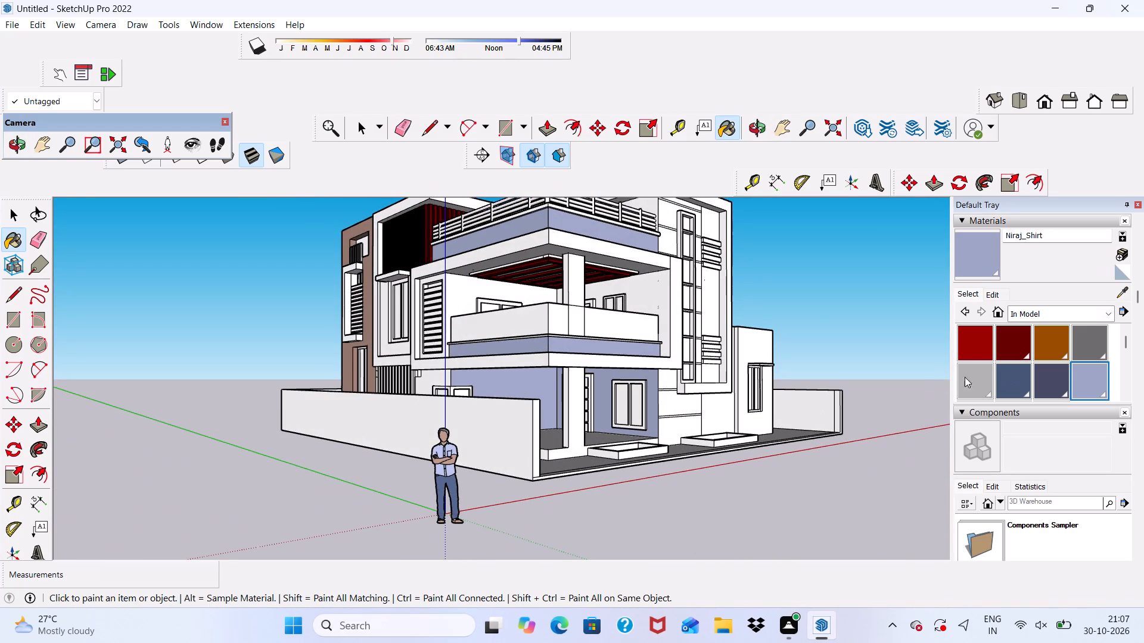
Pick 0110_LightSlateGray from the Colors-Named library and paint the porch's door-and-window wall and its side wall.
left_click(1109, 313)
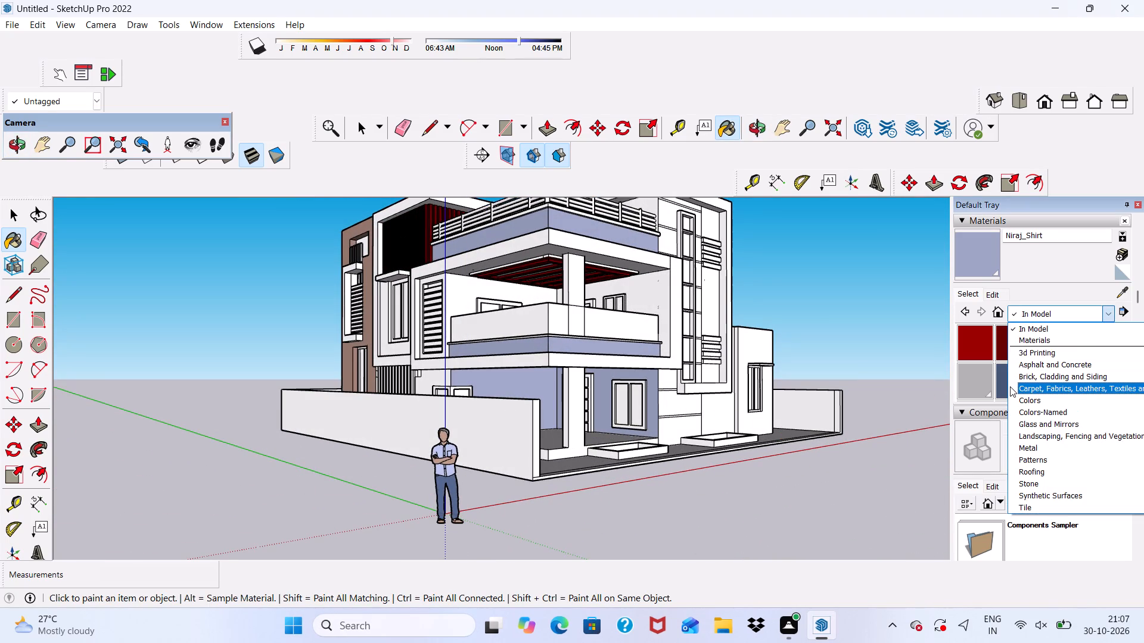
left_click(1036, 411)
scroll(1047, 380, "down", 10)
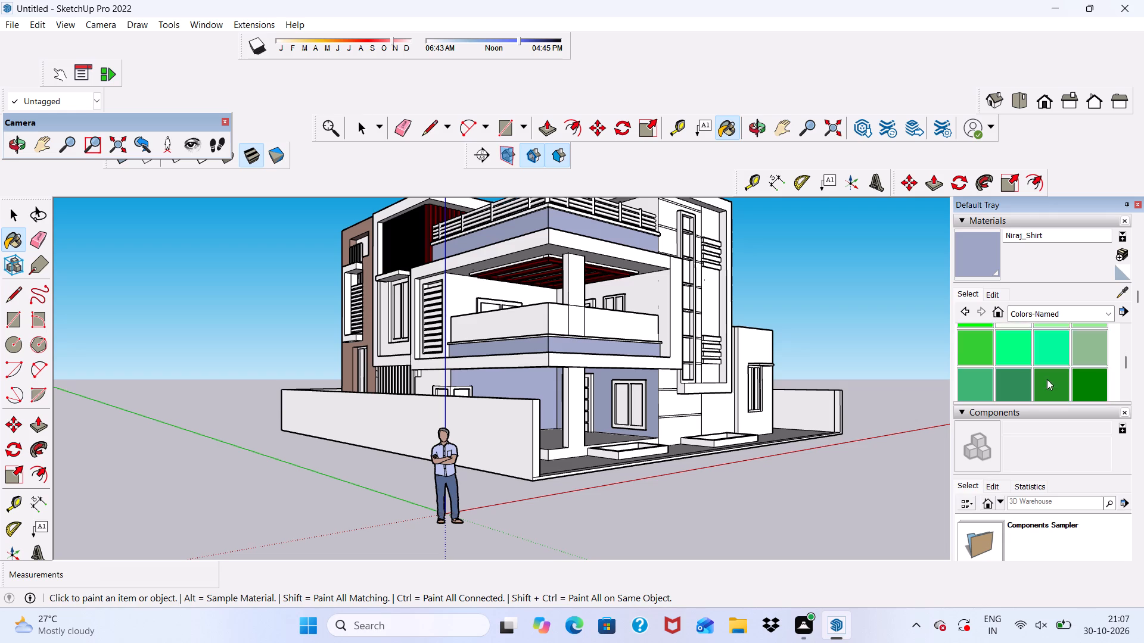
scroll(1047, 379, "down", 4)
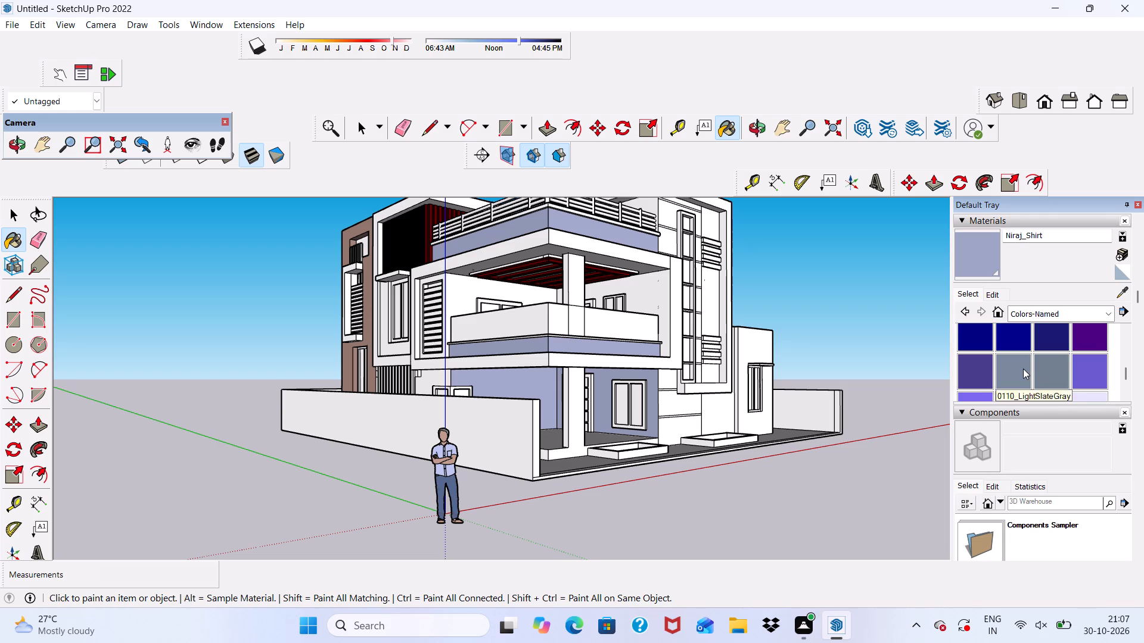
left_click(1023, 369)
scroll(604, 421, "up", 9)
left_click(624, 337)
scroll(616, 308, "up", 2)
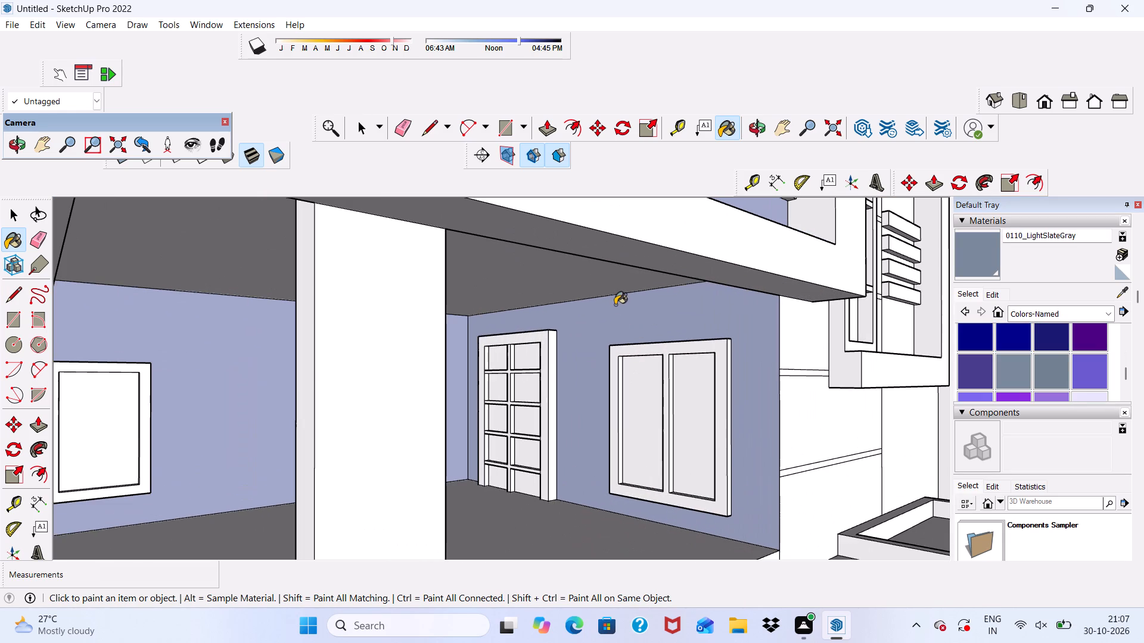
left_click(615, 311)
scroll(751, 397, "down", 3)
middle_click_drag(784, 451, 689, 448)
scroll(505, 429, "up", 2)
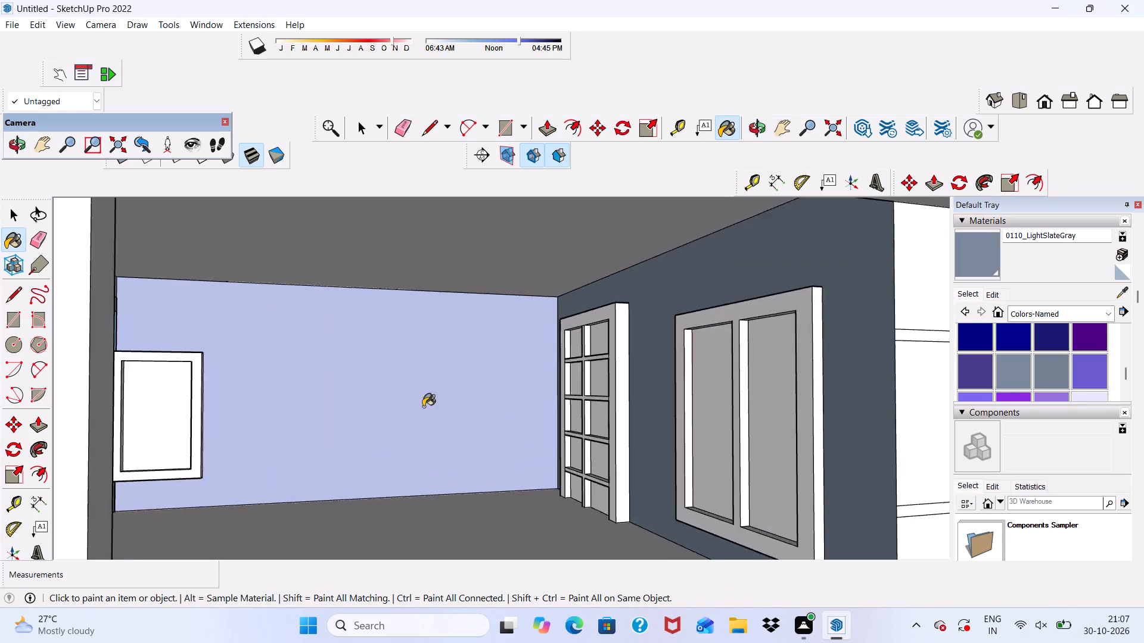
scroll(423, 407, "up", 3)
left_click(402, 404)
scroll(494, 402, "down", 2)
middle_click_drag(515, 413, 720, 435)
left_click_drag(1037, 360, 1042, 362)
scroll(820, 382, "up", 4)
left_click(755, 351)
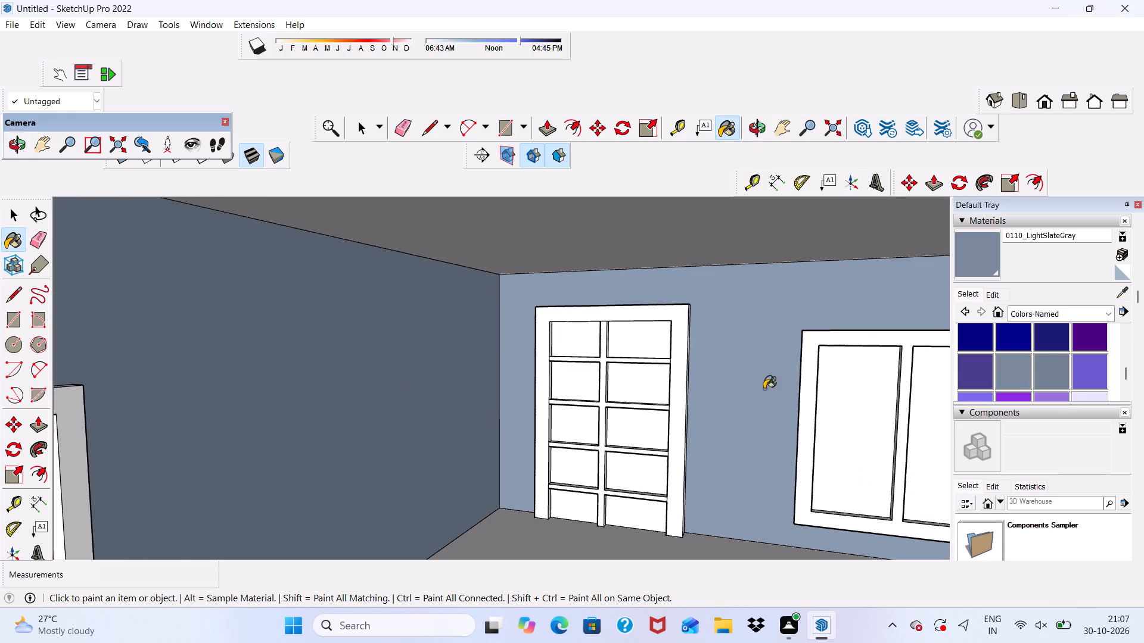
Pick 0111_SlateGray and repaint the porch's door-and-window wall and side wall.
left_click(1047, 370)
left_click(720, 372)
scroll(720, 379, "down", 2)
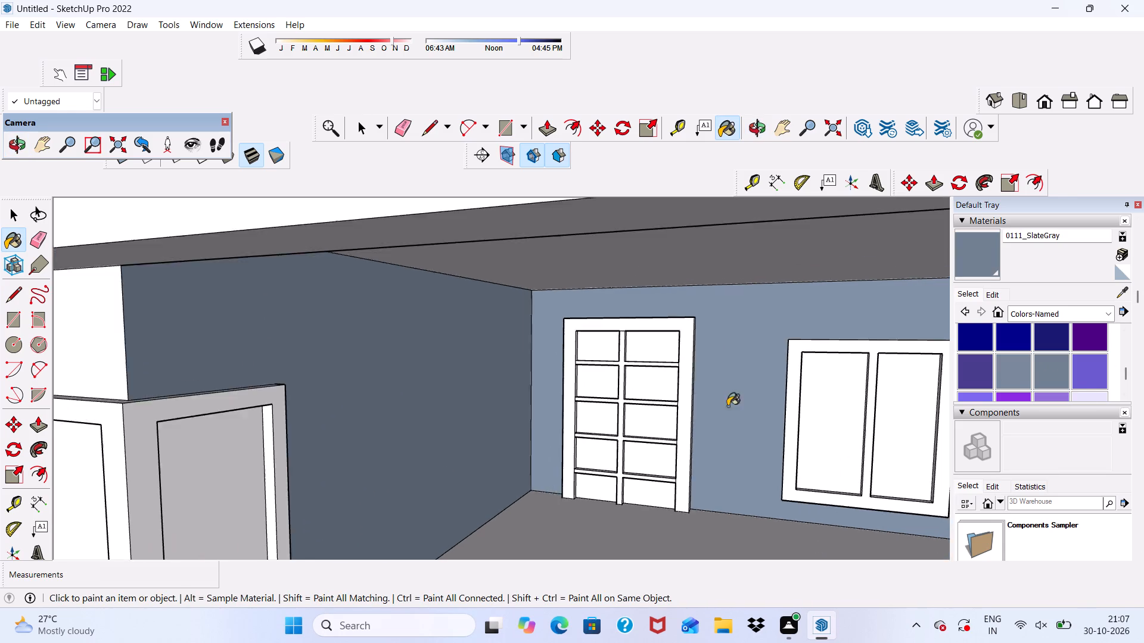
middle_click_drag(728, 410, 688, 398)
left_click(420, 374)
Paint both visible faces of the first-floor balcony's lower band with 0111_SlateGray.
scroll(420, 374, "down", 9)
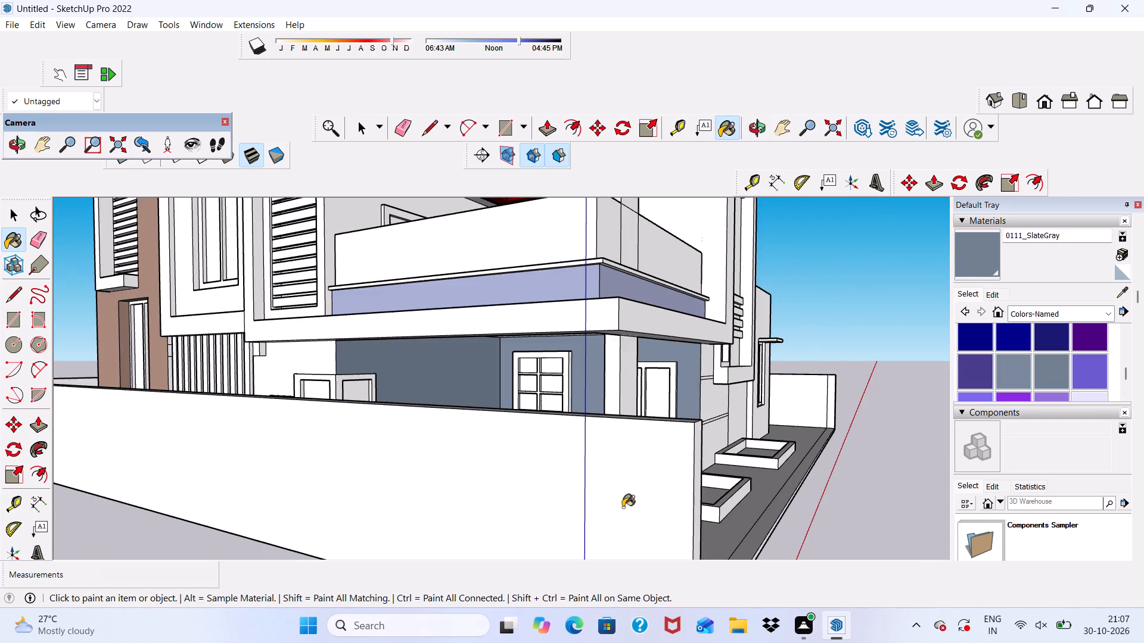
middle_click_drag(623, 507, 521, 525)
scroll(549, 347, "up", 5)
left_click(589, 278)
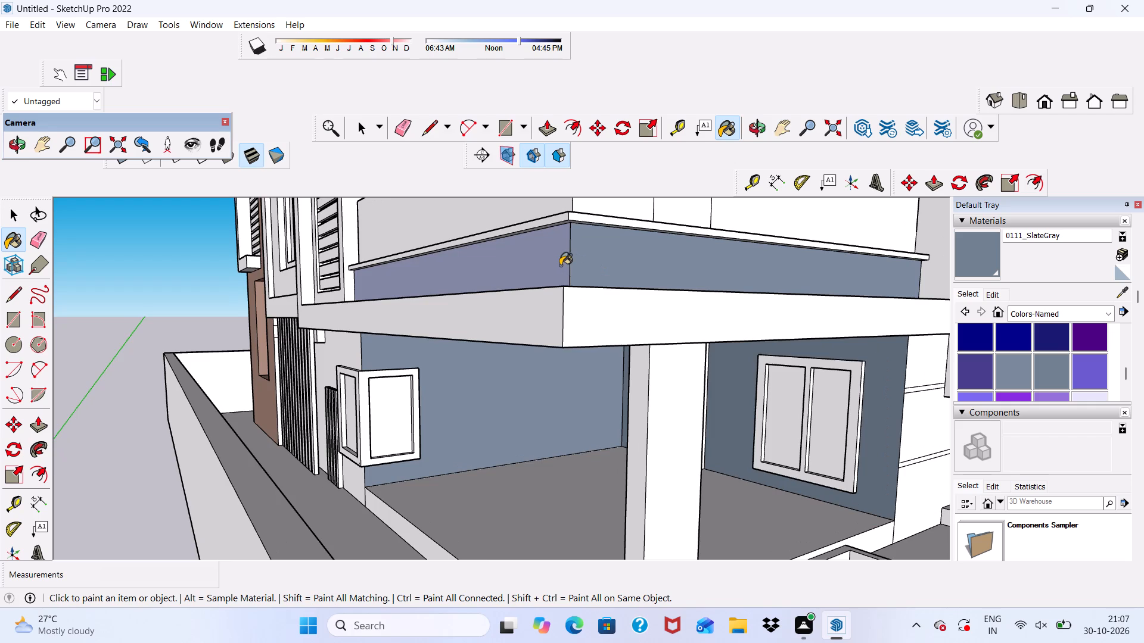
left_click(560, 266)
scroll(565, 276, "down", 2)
Pick 0110_LightSlateGray and repaint both visible faces of the first-floor balcony's lower band.
left_click(1028, 365)
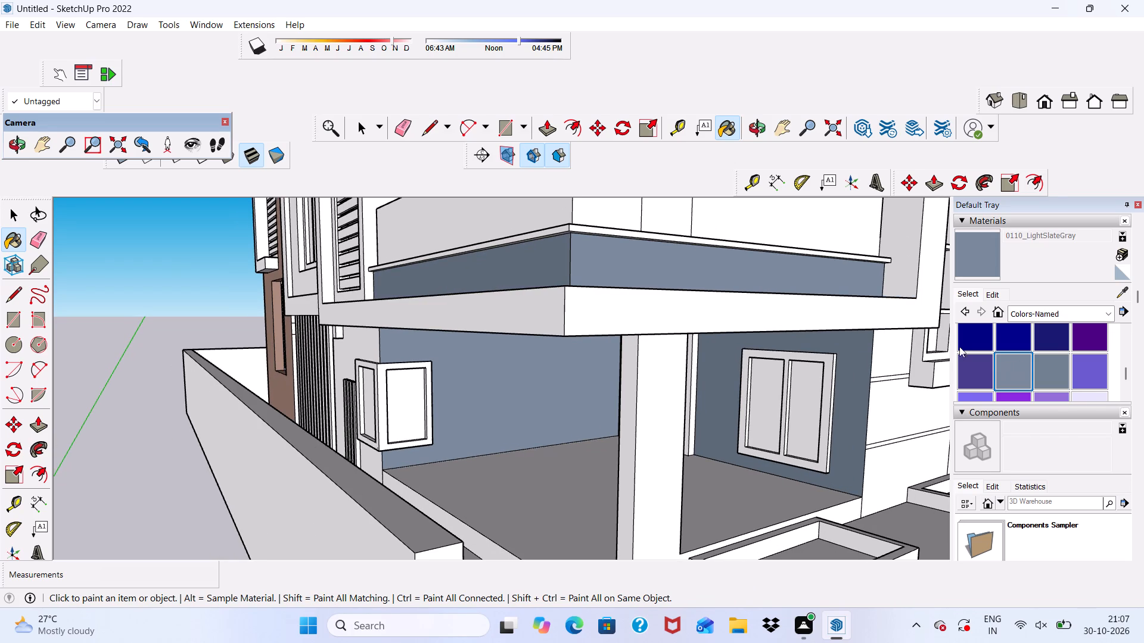
left_click(643, 271)
scroll(554, 285, "up", 4)
left_click(546, 271)
scroll(576, 282, "down", 1)
Repaint the ground-floor porch's side wall and door-and-window wall with 0110_LightSlateGray.
middle_click_drag(587, 290, 686, 316)
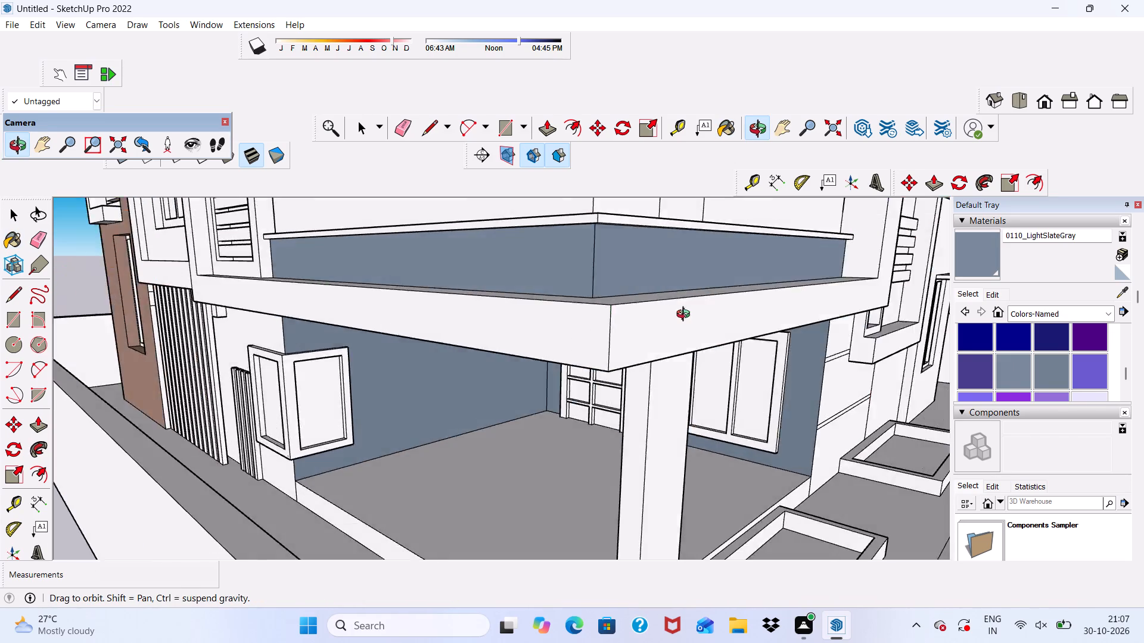
middle_click_drag(686, 316, 744, 308)
scroll(366, 433, "up", 3)
left_click(263, 417)
left_click(407, 324)
scroll(408, 341, "down", 4)
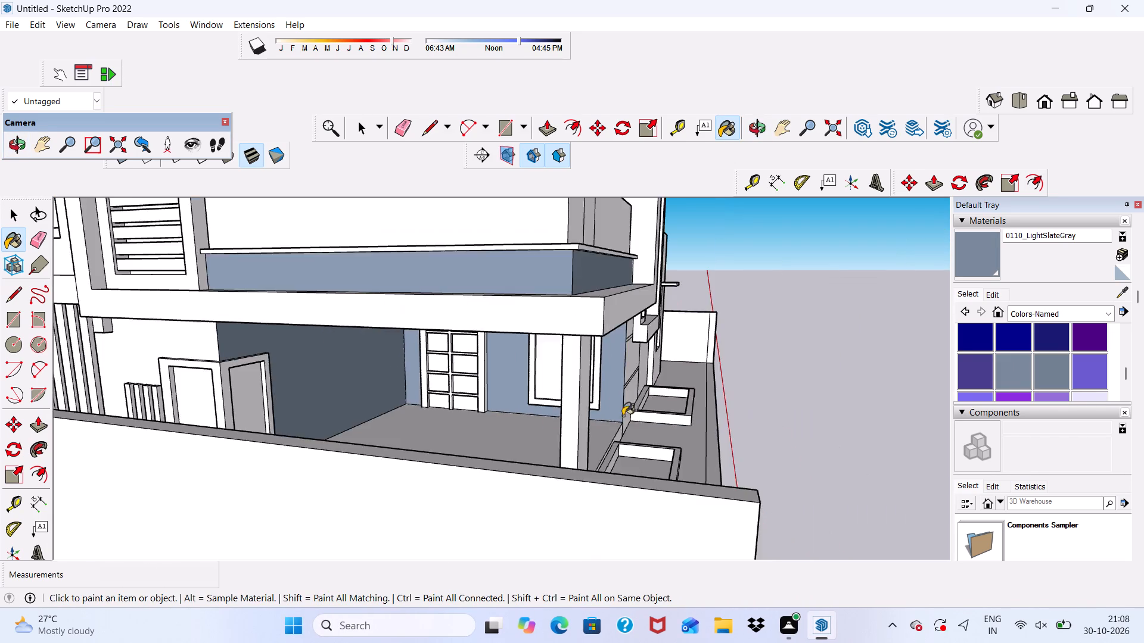
Paint both visible faces of the lavender band under the upper terrace railing with 0110_LightSlateGray.
scroll(623, 416, "down", 7)
middle_click_drag(617, 395, 580, 430)
scroll(517, 242, "up", 6)
left_click(511, 218)
scroll(624, 252, "up", 2)
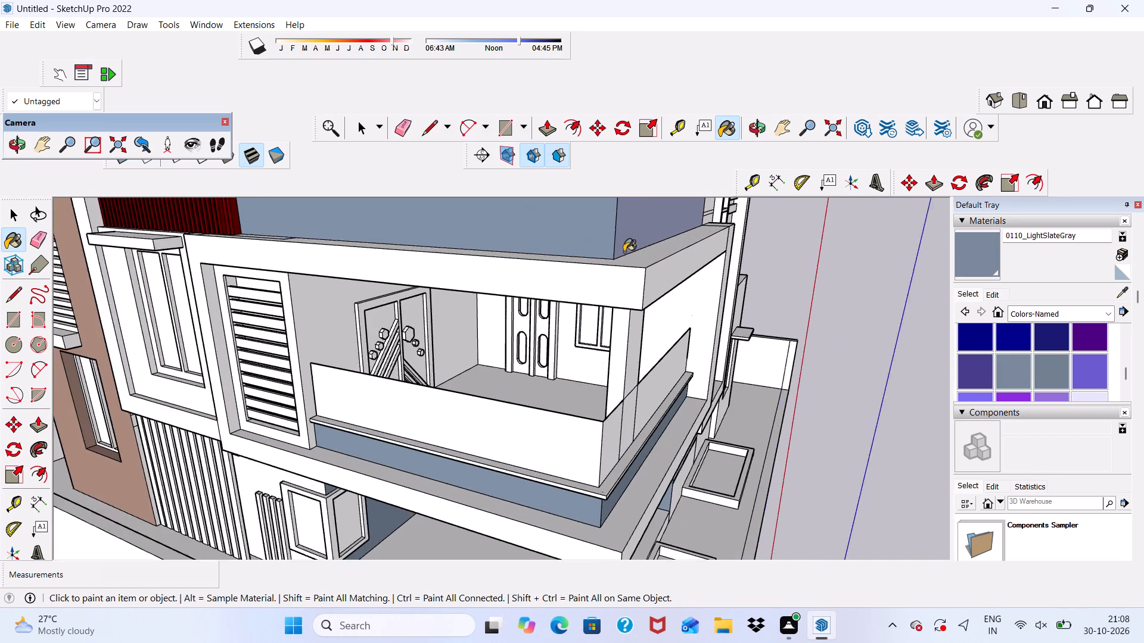
scroll(624, 252, "up", 2)
left_click(628, 235)
Examine the repainted bands and porch walls from the corner, close up and from the ladder-frame side.
scroll(628, 251, "down", 10)
middle_click_drag(689, 400, 565, 342)
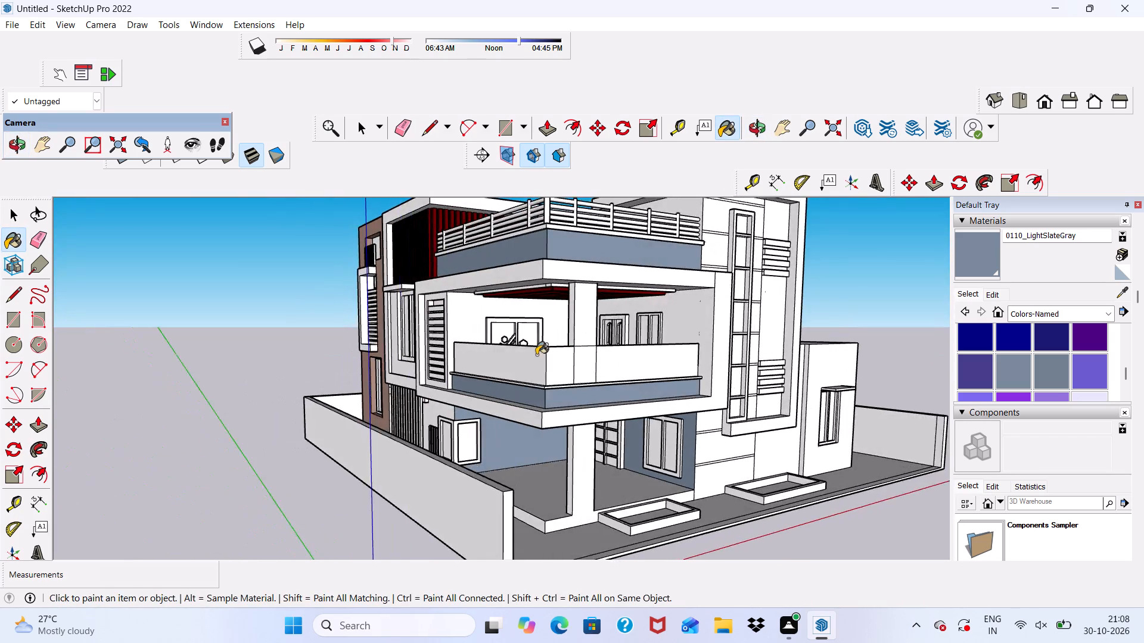
scroll(536, 352, "up", 1)
scroll(546, 386, "down", 3)
scroll(586, 488, "up", 6)
scroll(546, 321, "up", 4)
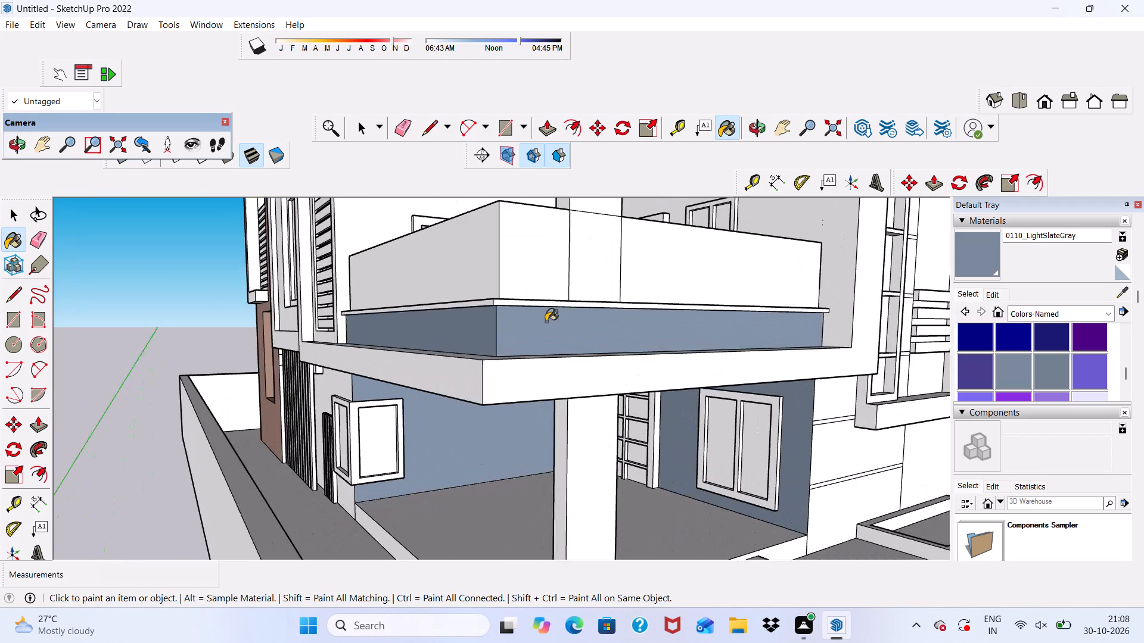
scroll(546, 321, "down", 8)
middle_click_drag(602, 376, 482, 443)
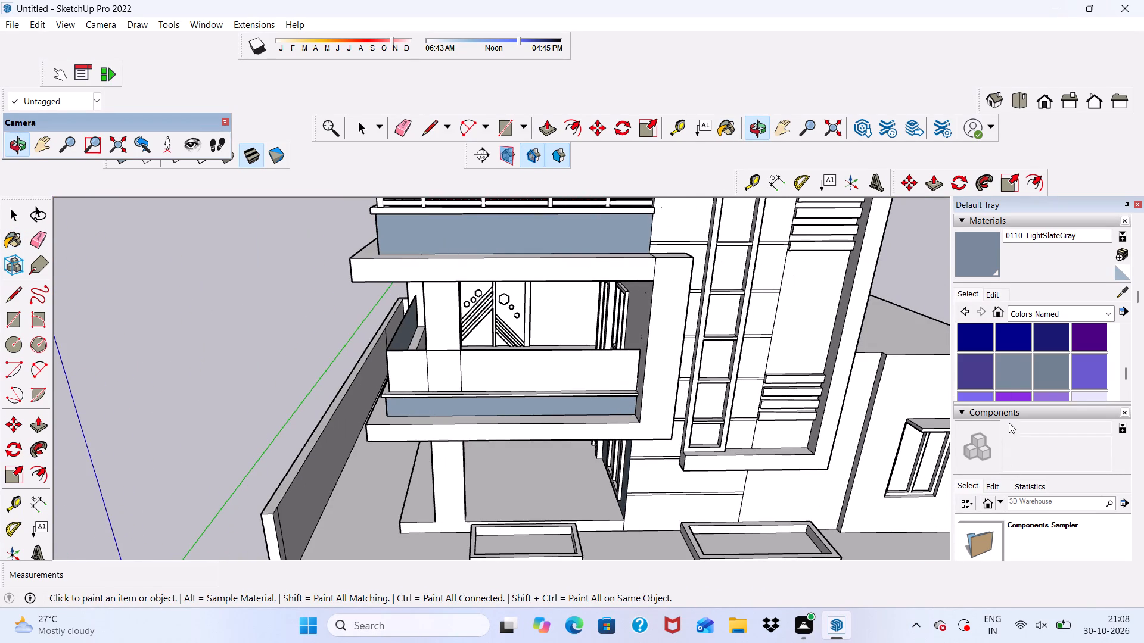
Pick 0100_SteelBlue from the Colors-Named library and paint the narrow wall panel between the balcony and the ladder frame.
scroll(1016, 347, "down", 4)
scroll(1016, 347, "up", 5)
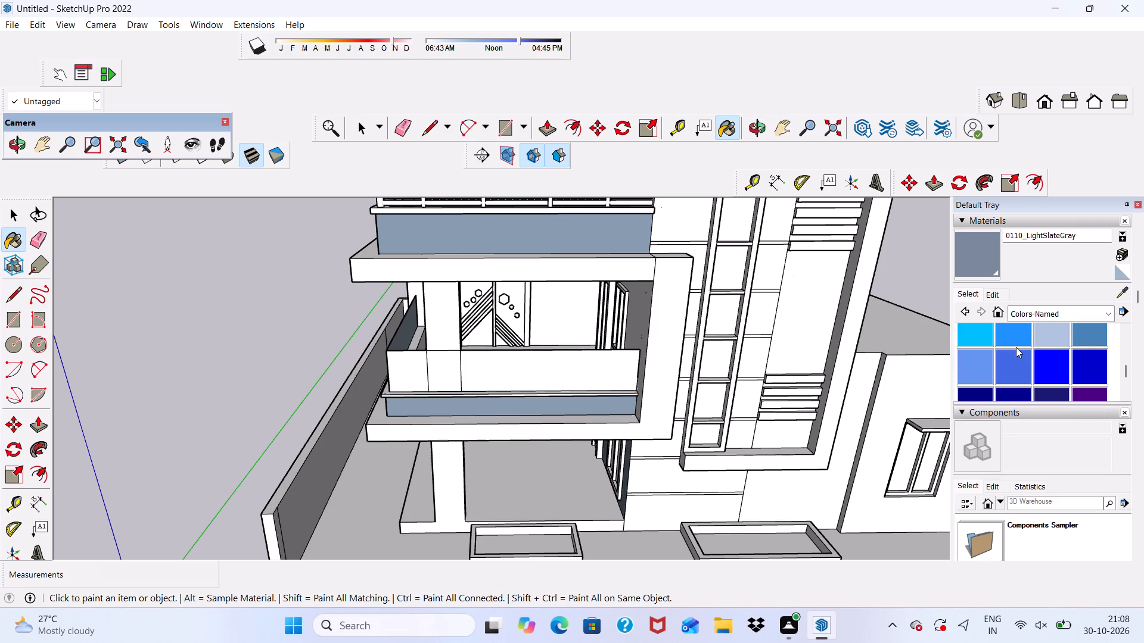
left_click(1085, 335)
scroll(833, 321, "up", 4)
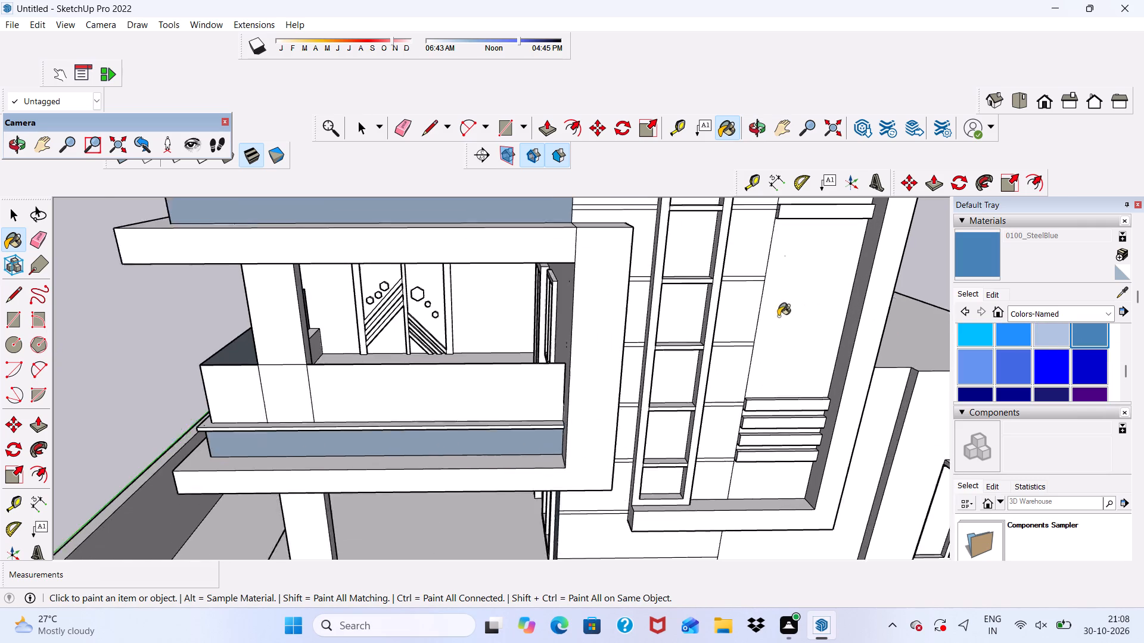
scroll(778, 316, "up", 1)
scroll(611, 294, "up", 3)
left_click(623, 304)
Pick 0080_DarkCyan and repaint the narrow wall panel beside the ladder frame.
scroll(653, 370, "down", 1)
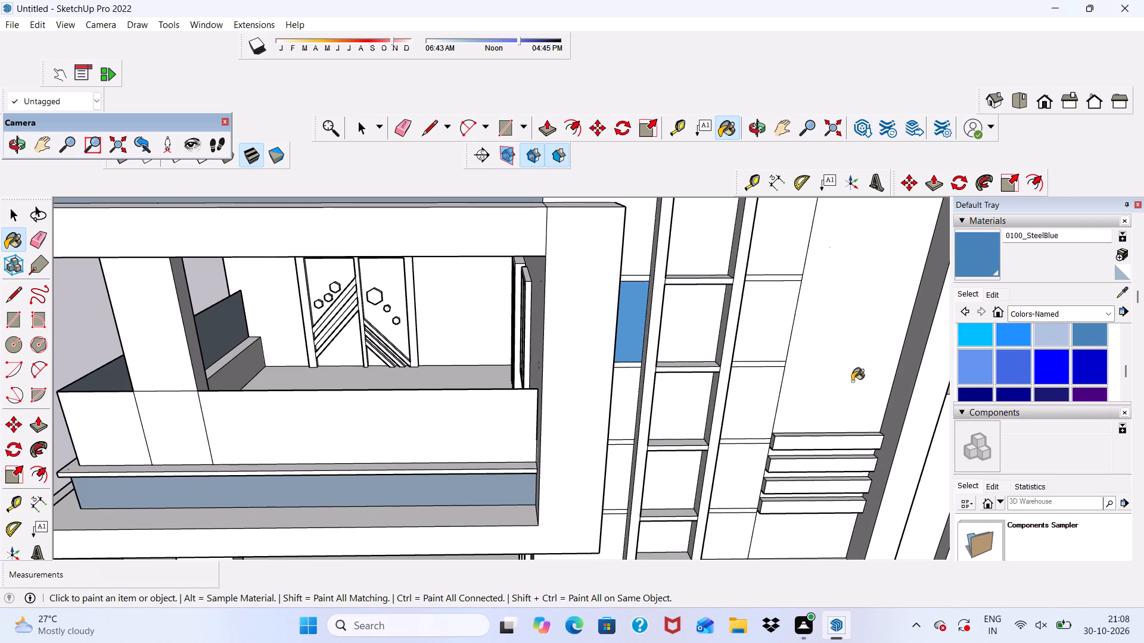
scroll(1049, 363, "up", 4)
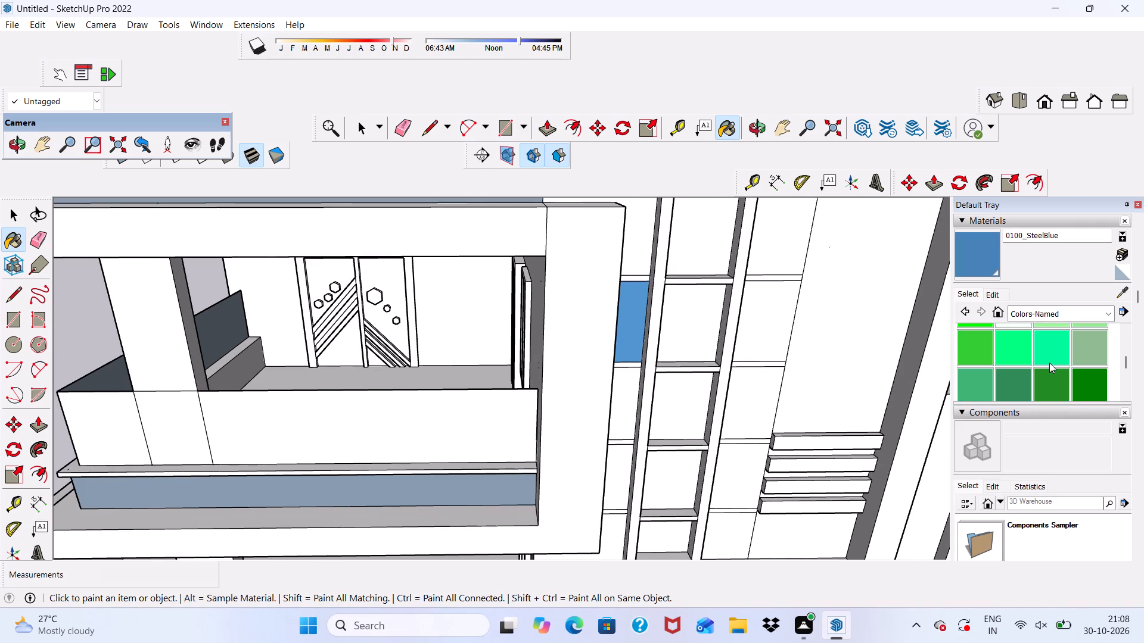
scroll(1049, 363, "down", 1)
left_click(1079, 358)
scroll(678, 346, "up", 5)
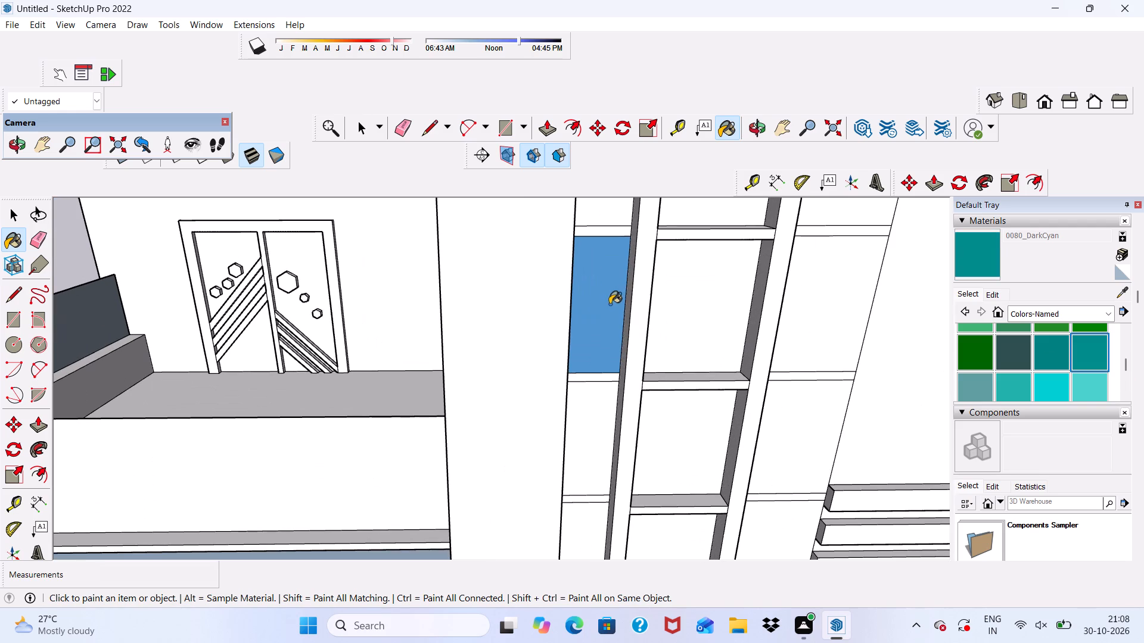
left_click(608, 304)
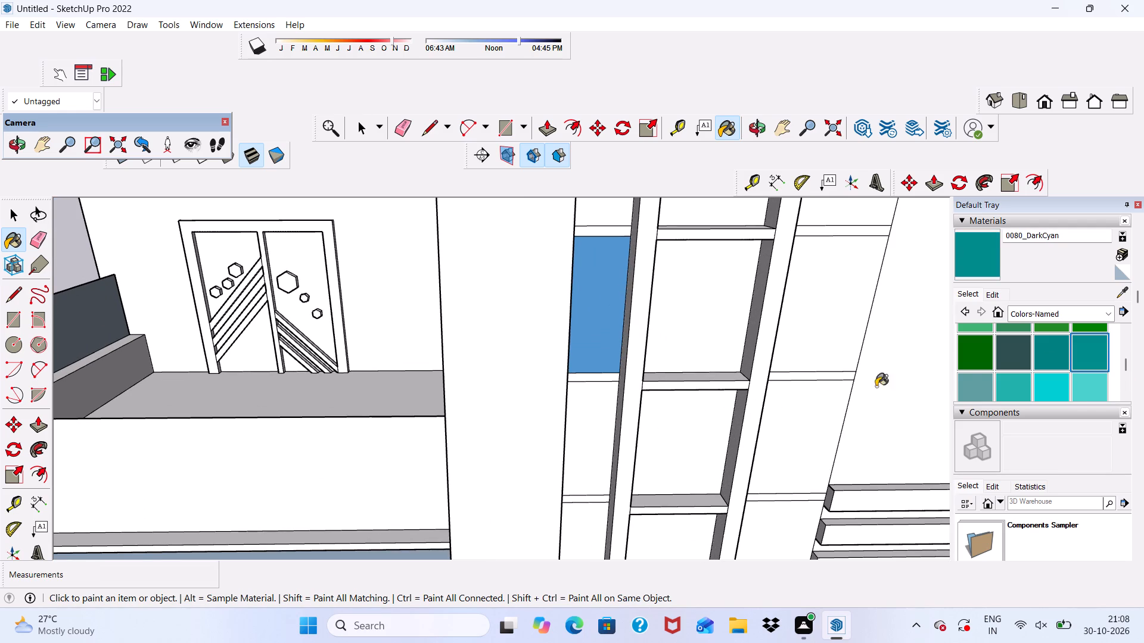
Pick 0078_DarkSlateGray and repaint the narrow wall panel beside the ladder frame.
scroll(1019, 365, "up", 5)
scroll(1019, 365, "down", 3)
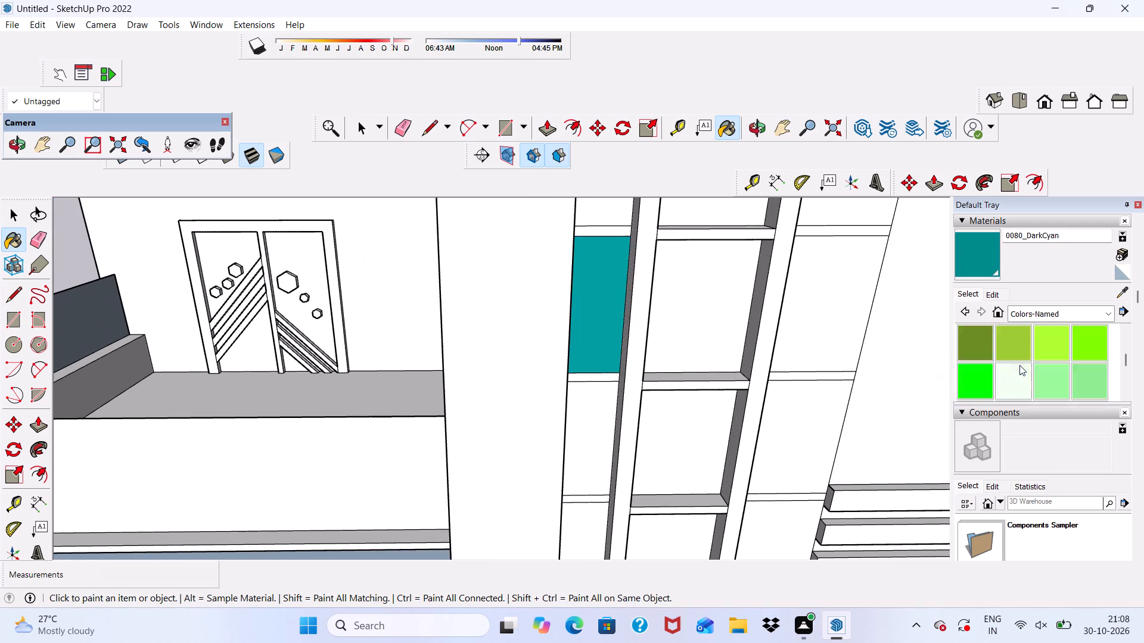
scroll(1019, 365, "down", 2)
left_click(1022, 344)
scroll(645, 322, "up", 3)
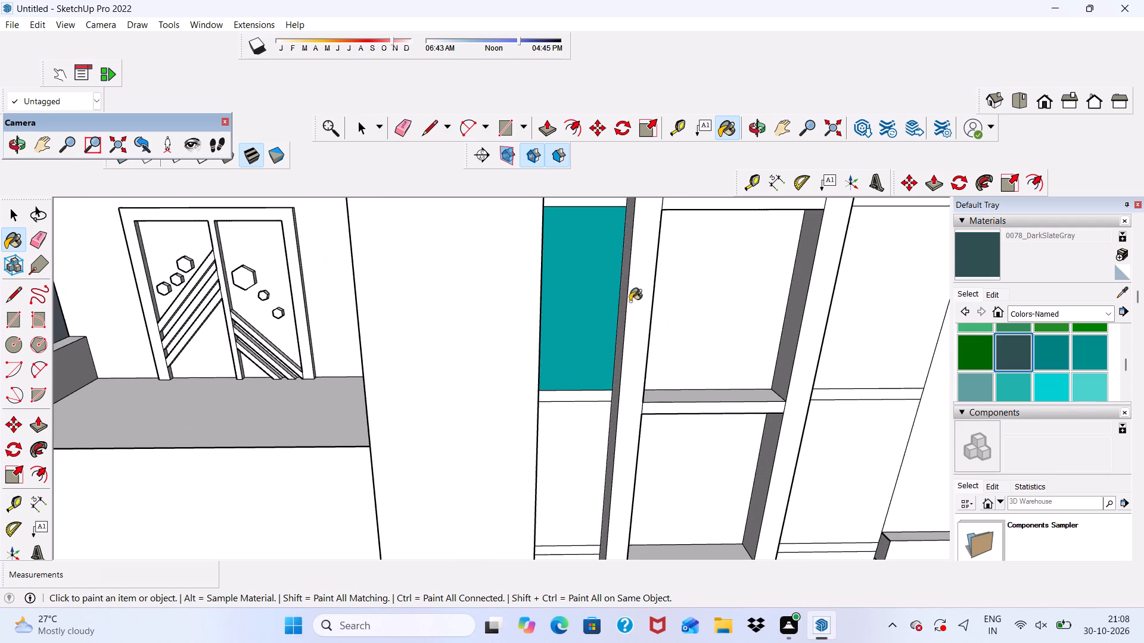
left_click(596, 289)
scroll(596, 316, "down", 5)
middle_click_drag(598, 418, 522, 369)
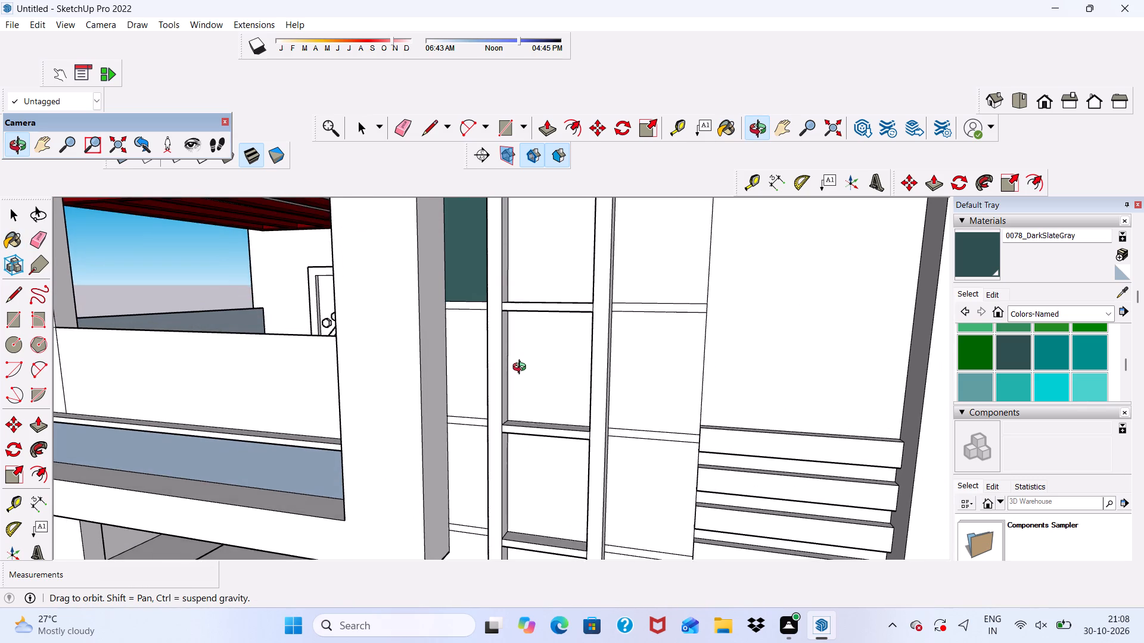
middle_click_drag(522, 369, 537, 372)
Look through the remaining blue, purple and grey swatches of the Colors-Named library for an accent shade.
scroll(970, 344, "down", 3)
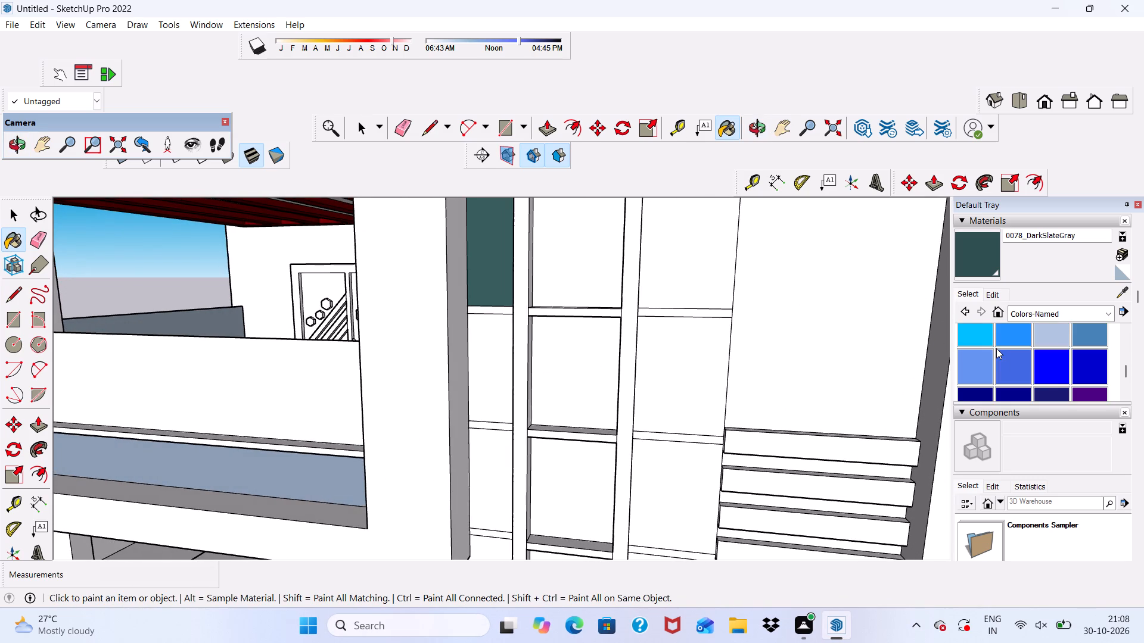
scroll(996, 348, "down", 1)
scroll(1023, 348, "up", 1)
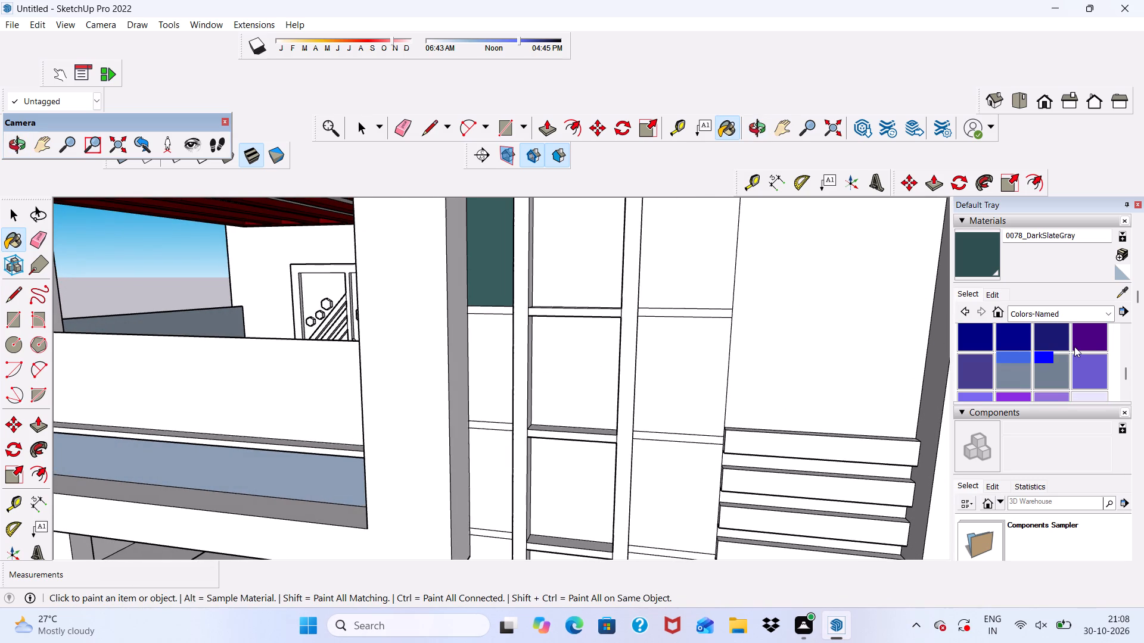
scroll(1074, 347, "down", 3)
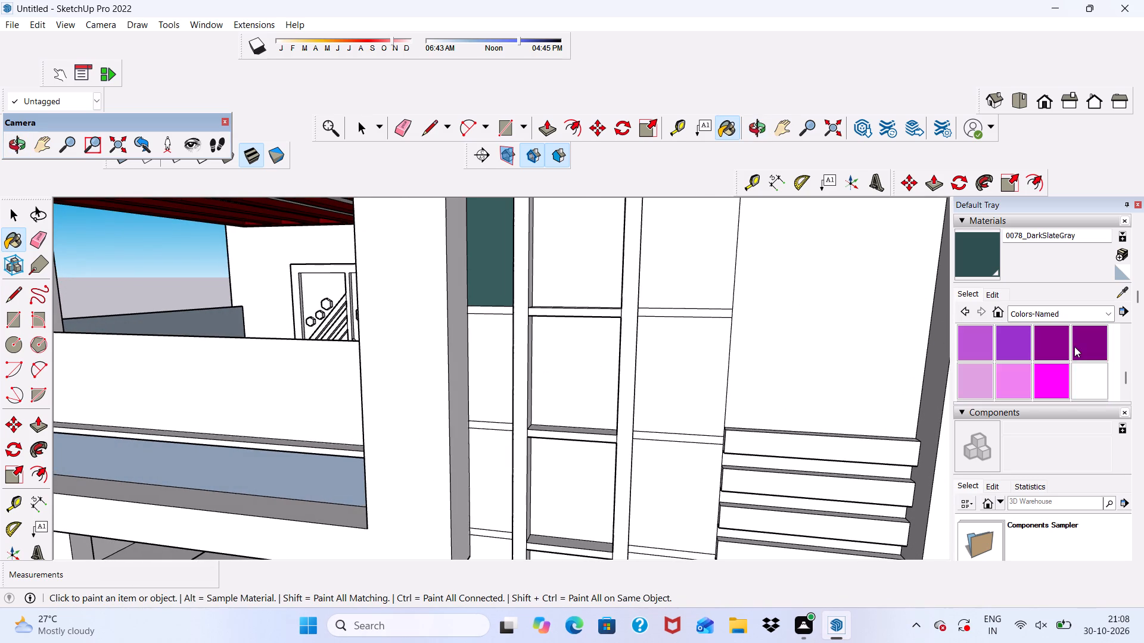
scroll(1074, 347, "down", 1)
Pick Color H07 from the Colors library and paint the wall panel between the ladder frame and the slatted wall.
left_click(1102, 313)
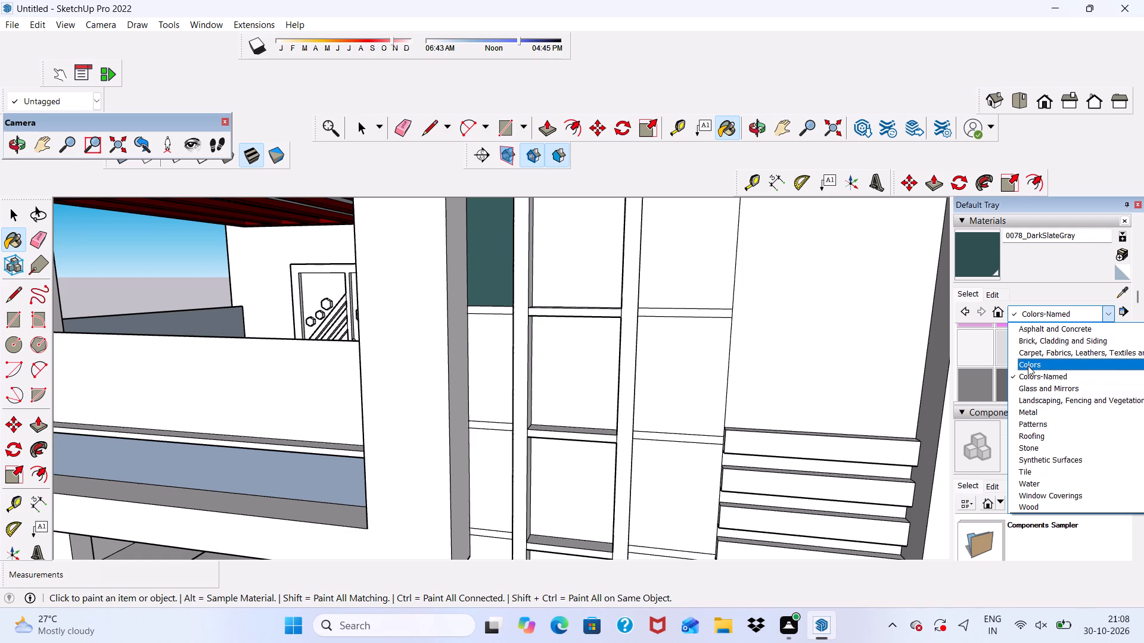
left_click(1028, 366)
scroll(1028, 366, "down", 5)
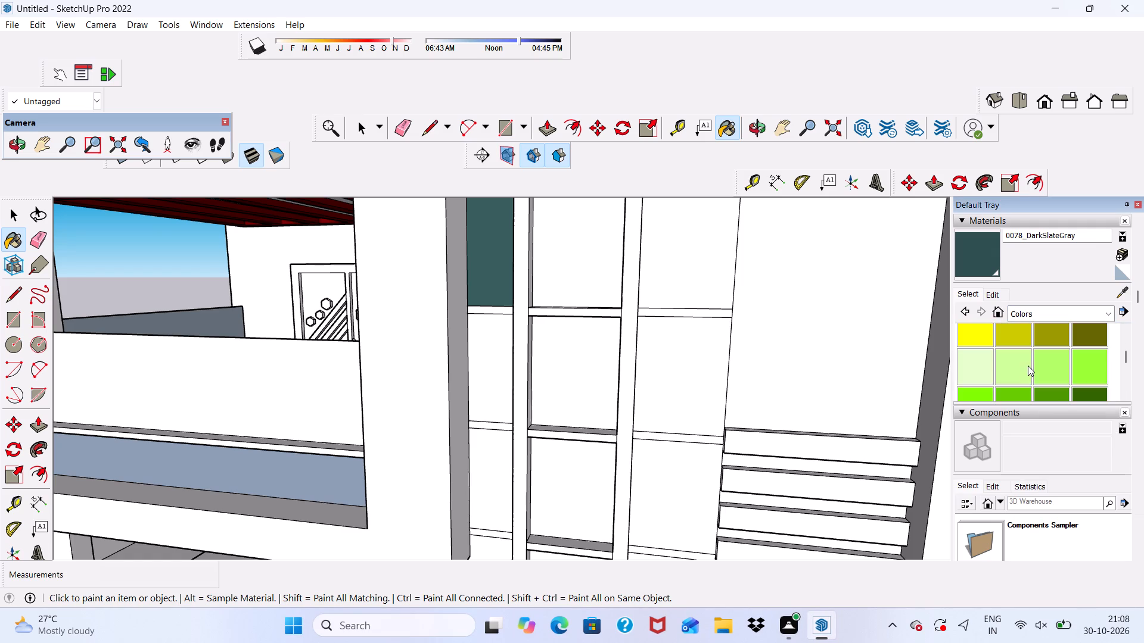
scroll(1027, 363, "down", 3)
scroll(1027, 363, "up", 1)
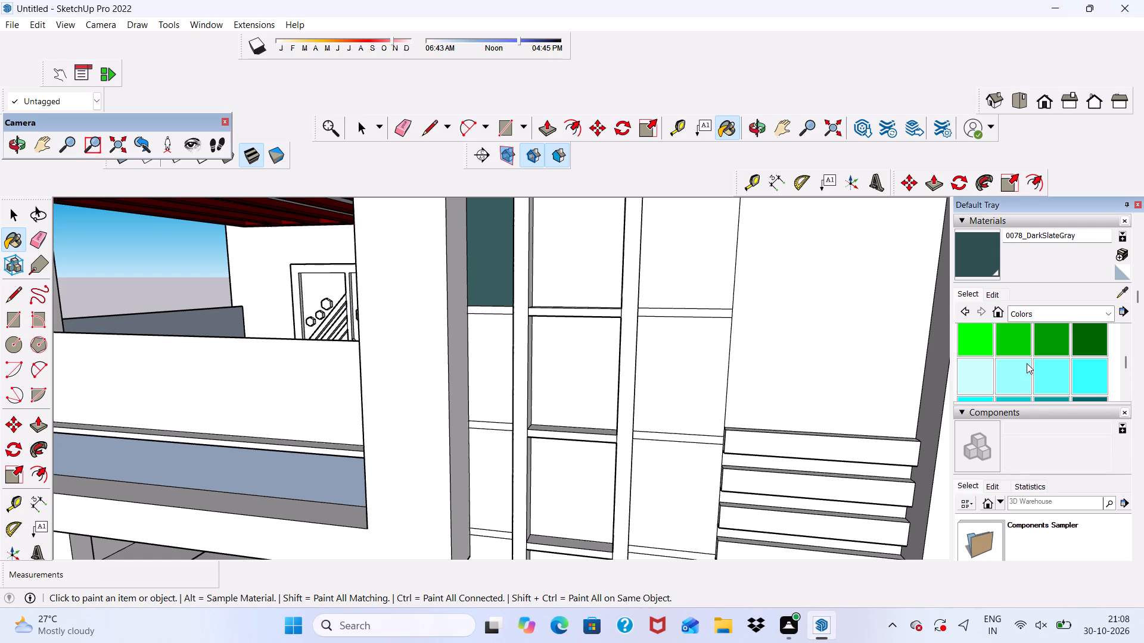
scroll(1027, 363, "down", 4)
scroll(1027, 363, "up", 4)
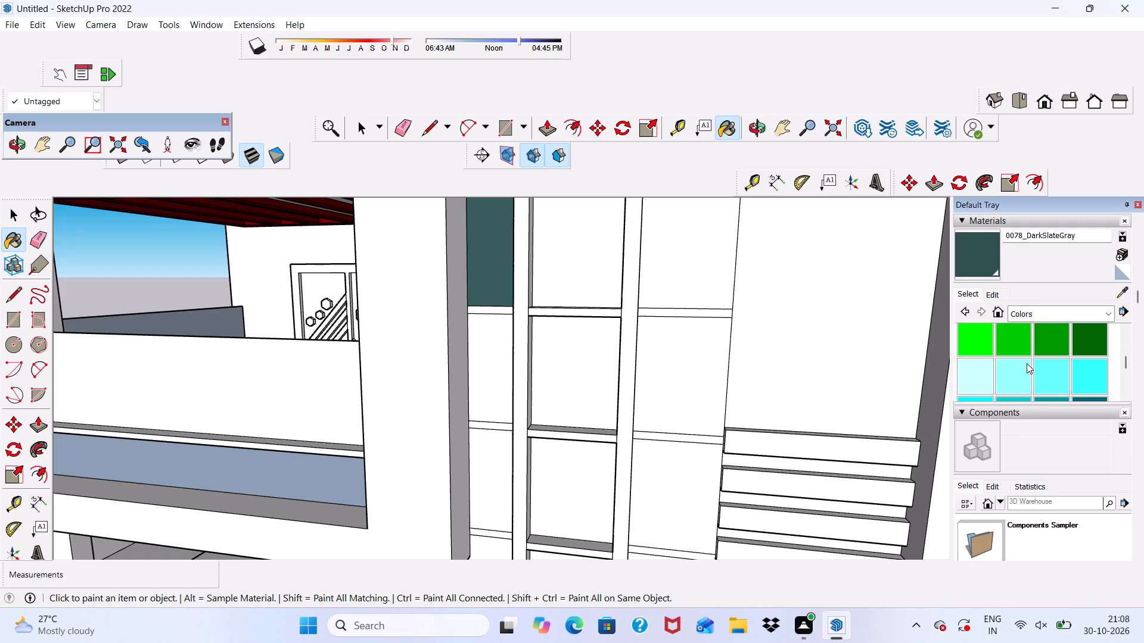
scroll(1027, 363, "down", 1)
left_click(1052, 340)
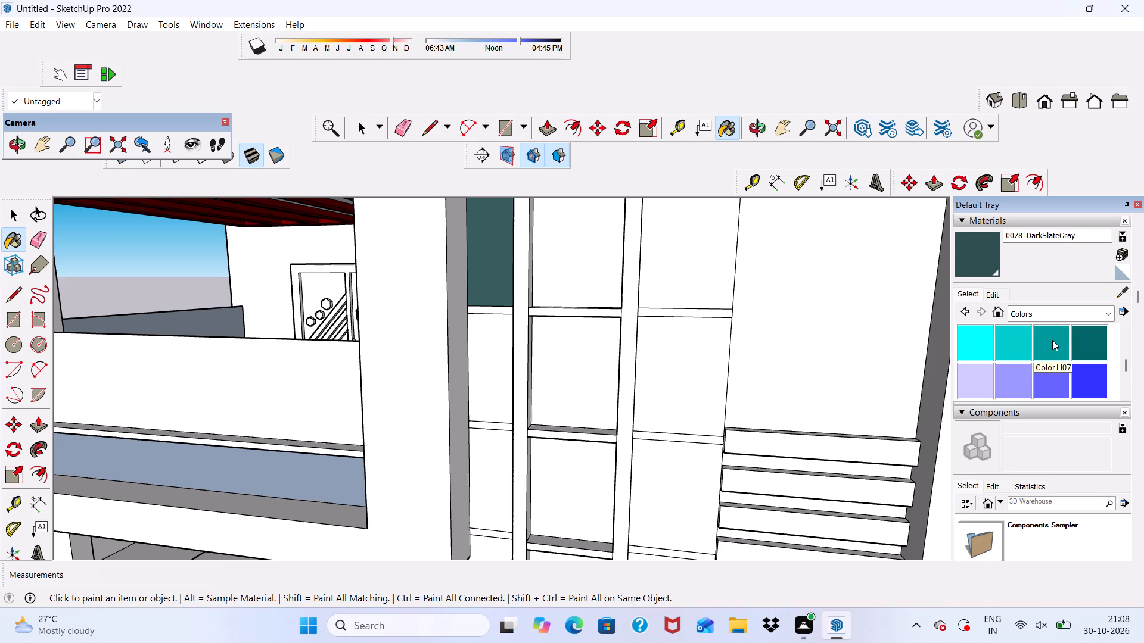
scroll(769, 259, "up", 5)
left_click(655, 242)
scroll(673, 269, "down", 6)
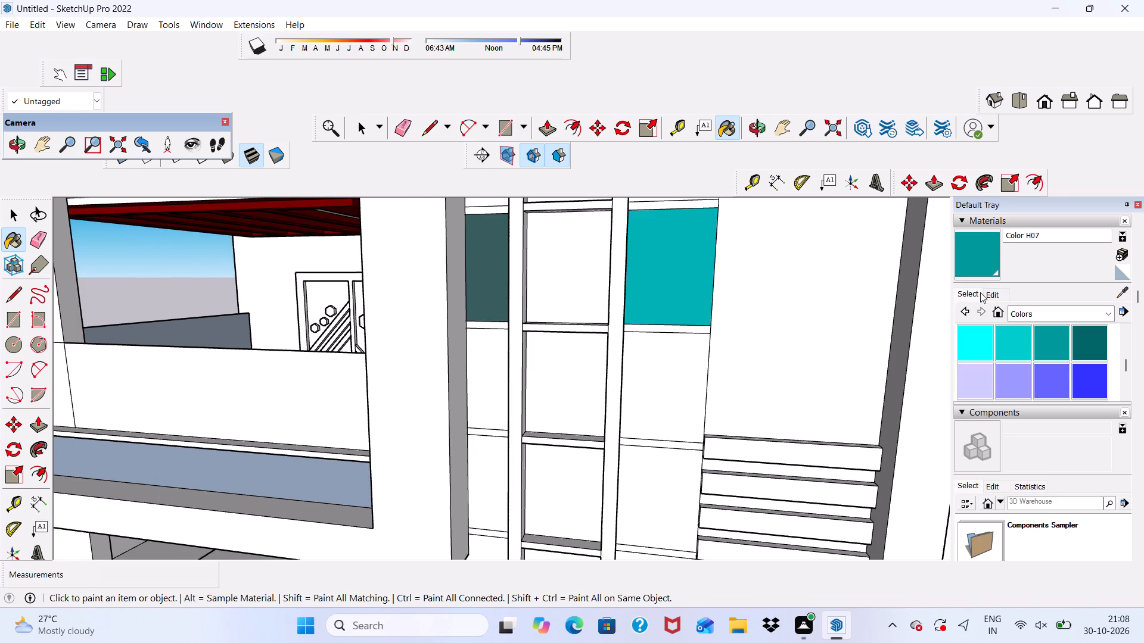
Darken Color H07 and paint the wall panel directly below with it.
left_click(995, 290)
left_click_drag(1031, 365, 1031, 372)
scroll(711, 333, "down", 4)
scroll(651, 390, "up", 4)
left_click(686, 366)
scroll(686, 369, "down", 3)
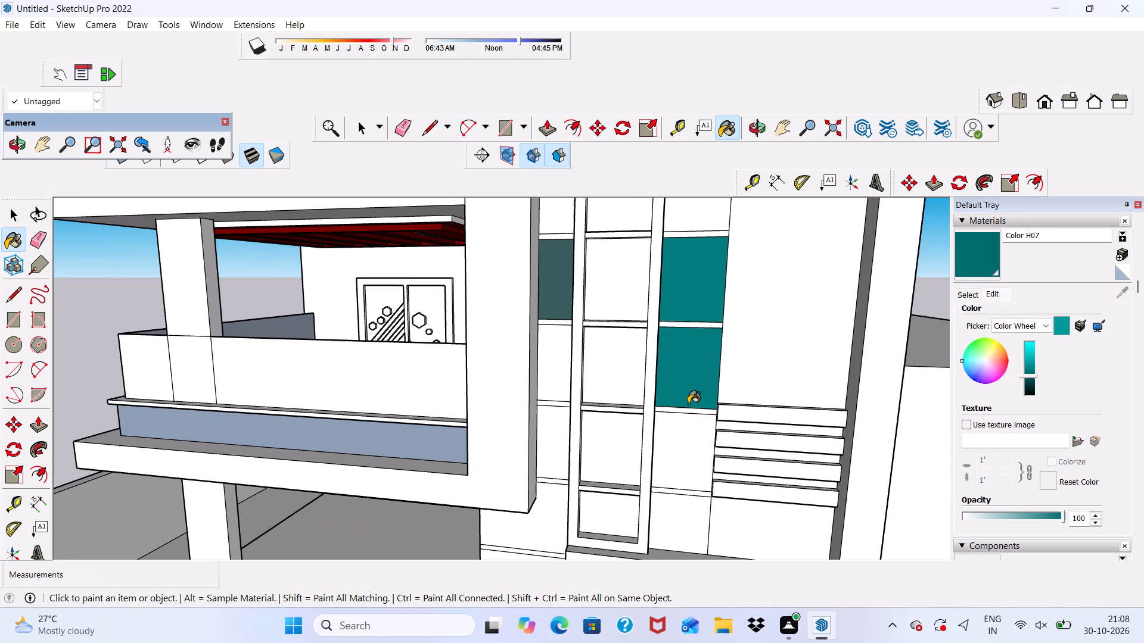
scroll(688, 404, "down", 2)
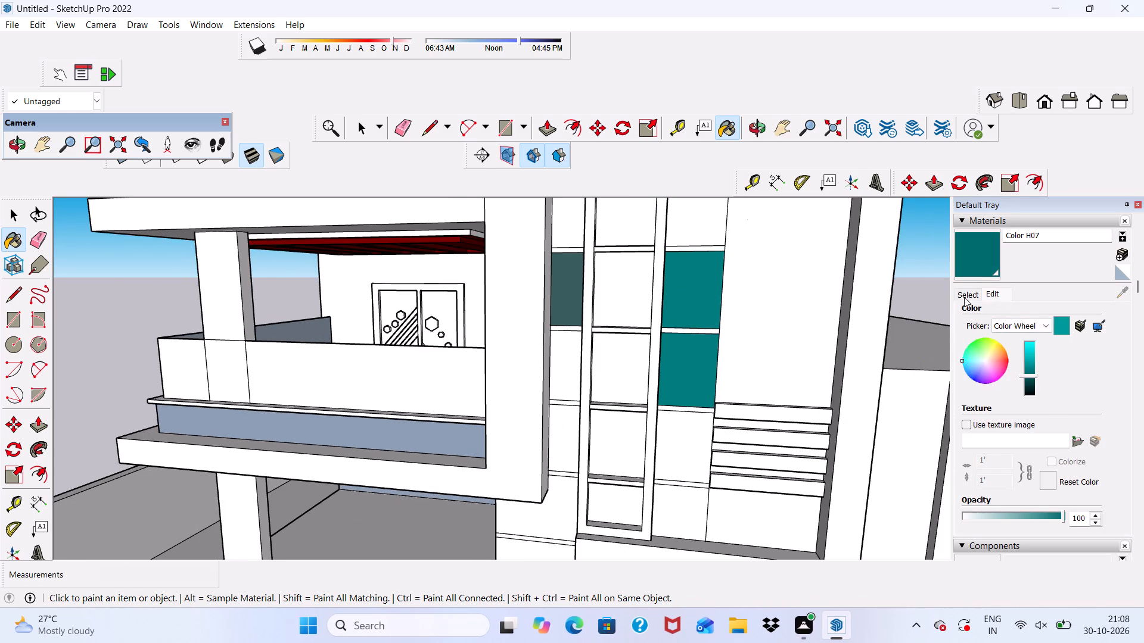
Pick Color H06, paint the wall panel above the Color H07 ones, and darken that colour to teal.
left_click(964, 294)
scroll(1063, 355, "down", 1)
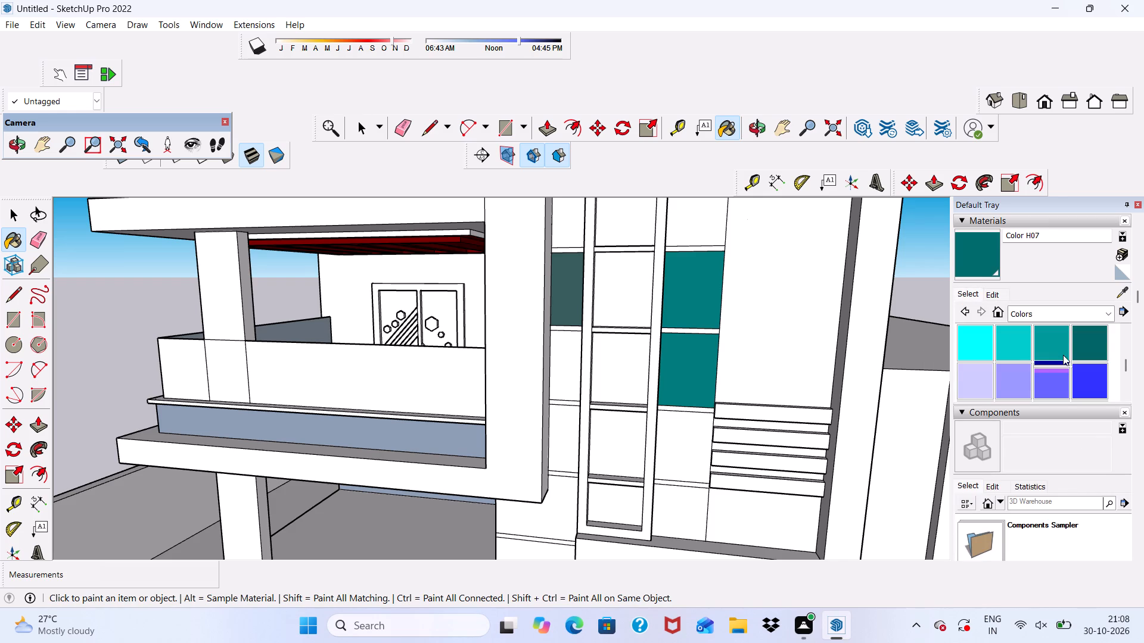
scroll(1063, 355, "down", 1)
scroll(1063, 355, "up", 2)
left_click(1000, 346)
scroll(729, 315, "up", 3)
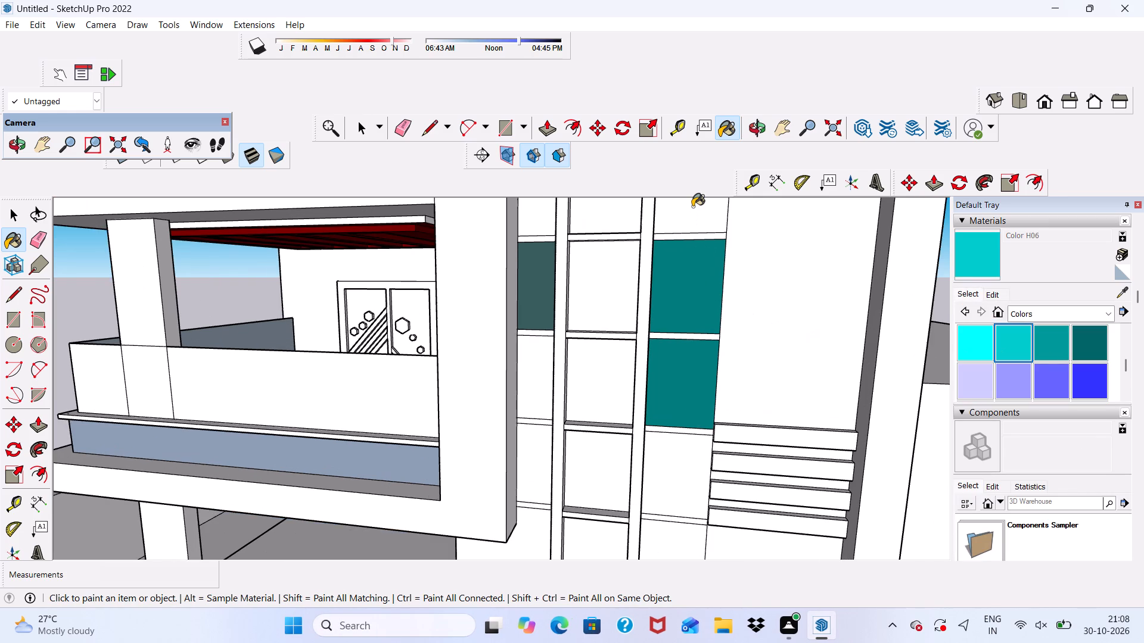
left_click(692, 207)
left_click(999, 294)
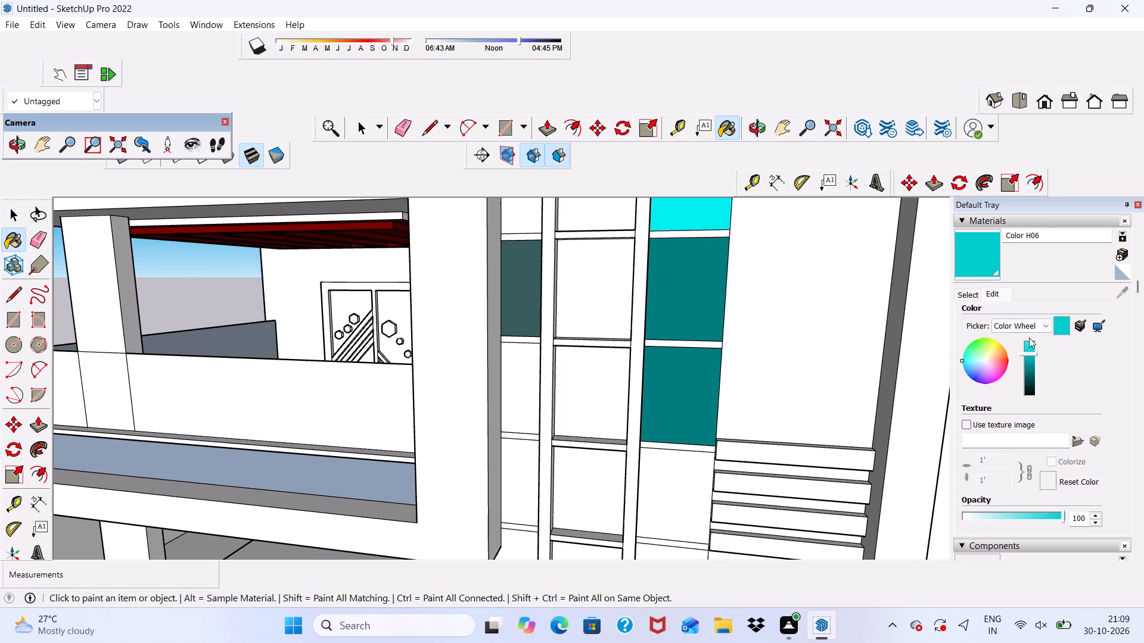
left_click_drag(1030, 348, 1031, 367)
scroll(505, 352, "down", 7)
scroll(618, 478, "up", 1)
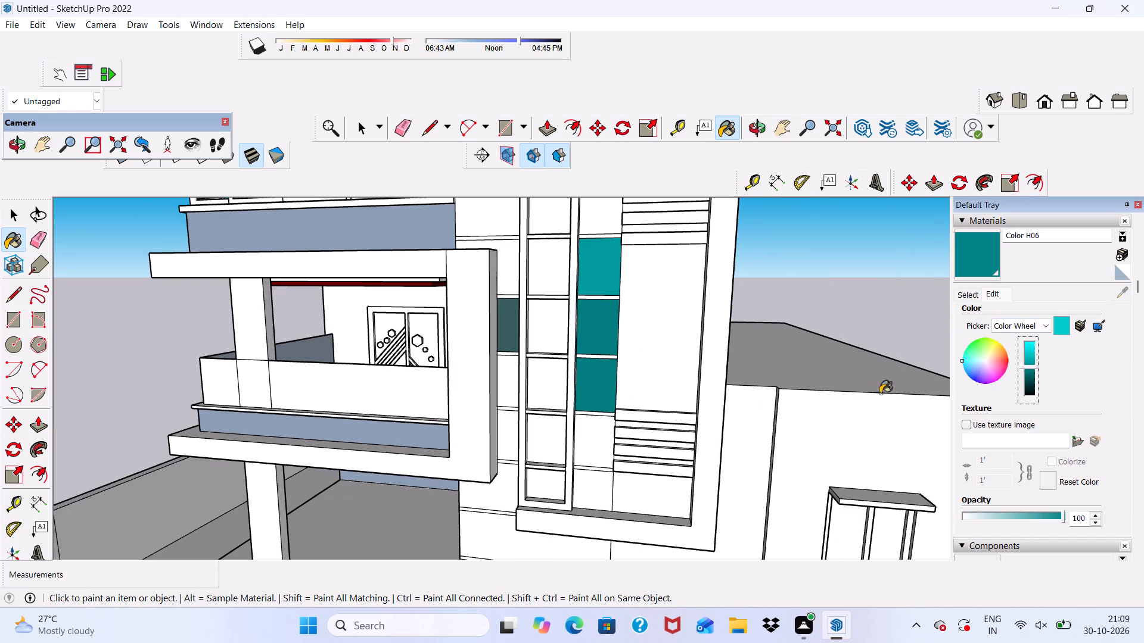
Look through the Colors library for an alternative accent shade for the ladder-frame wall.
left_click(960, 289)
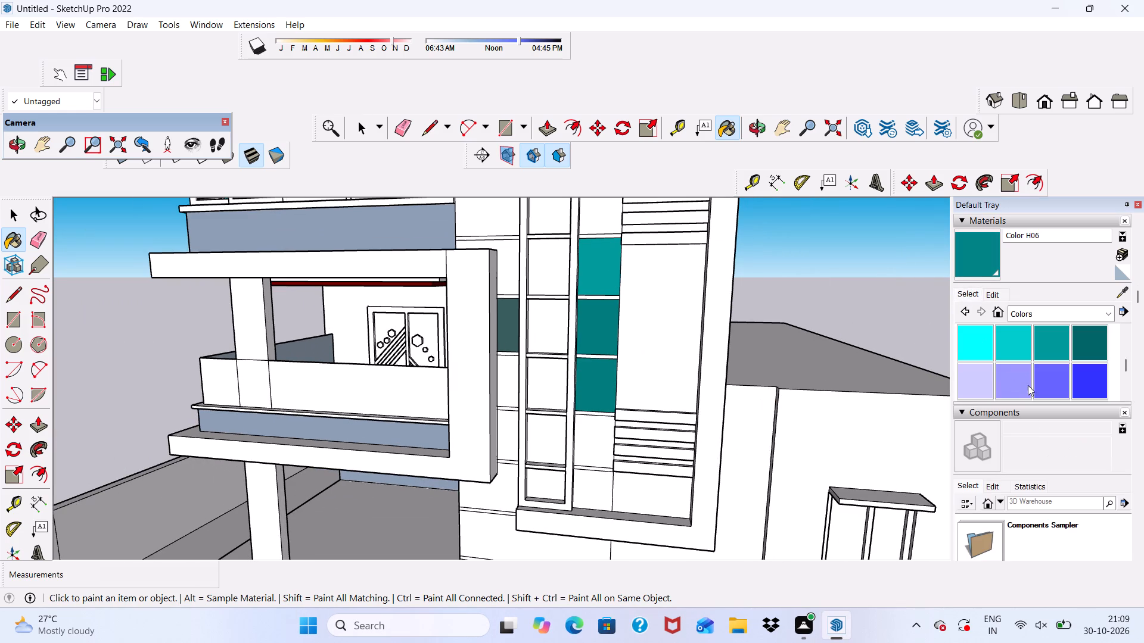
scroll(1025, 355, "down", 4)
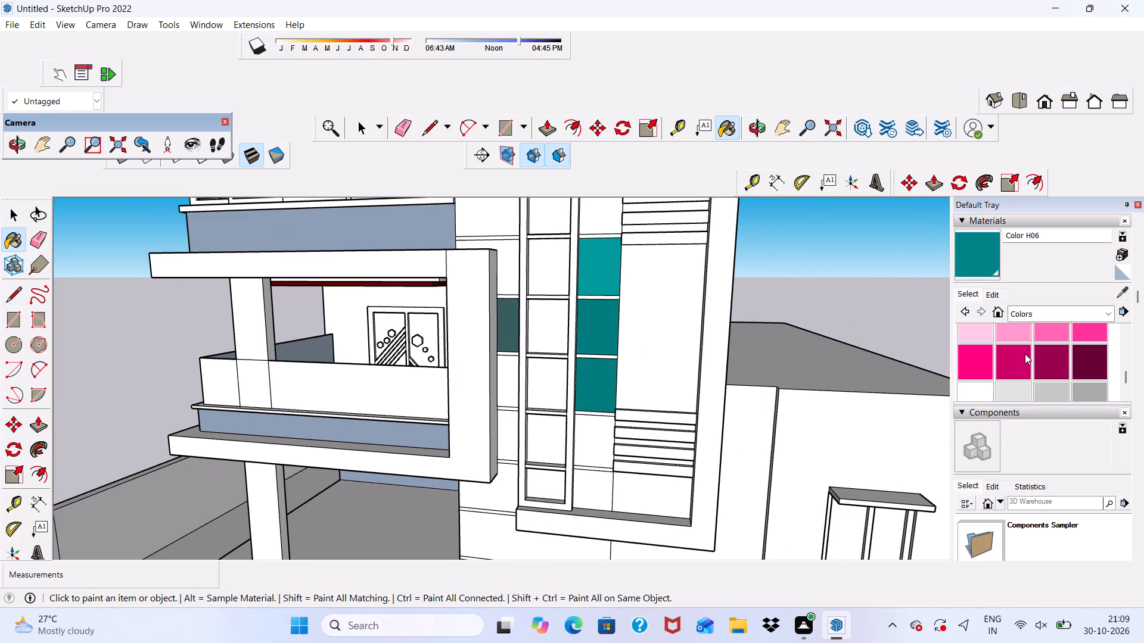
scroll(1025, 354, "down", 1)
scroll(1025, 354, "up", 5)
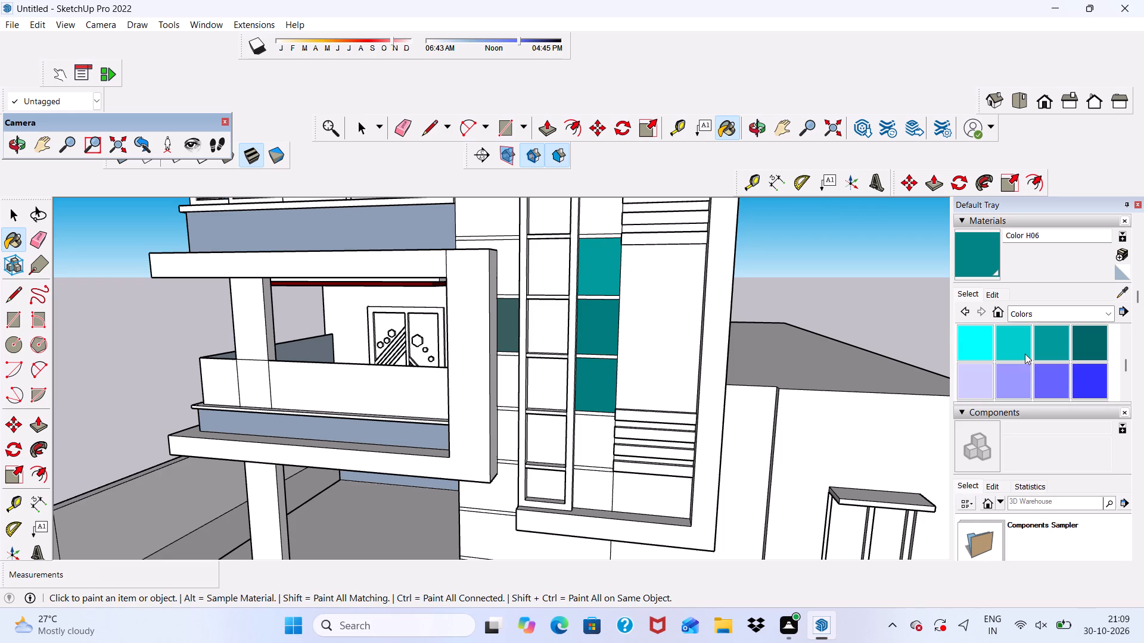
scroll(1025, 354, "up", 4)
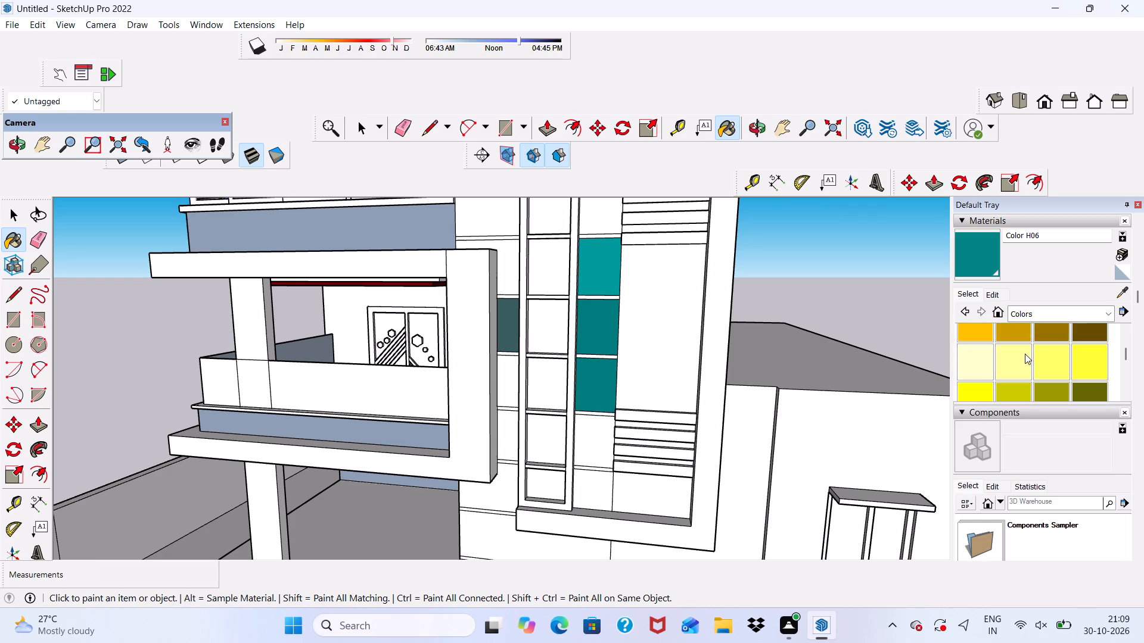
scroll(1025, 354, "up", 5)
Pick Color H07 from the Colors library and paint the unpainted wall panel below the teal ones beside the ladder frame.
scroll(1024, 354, "down", 3)
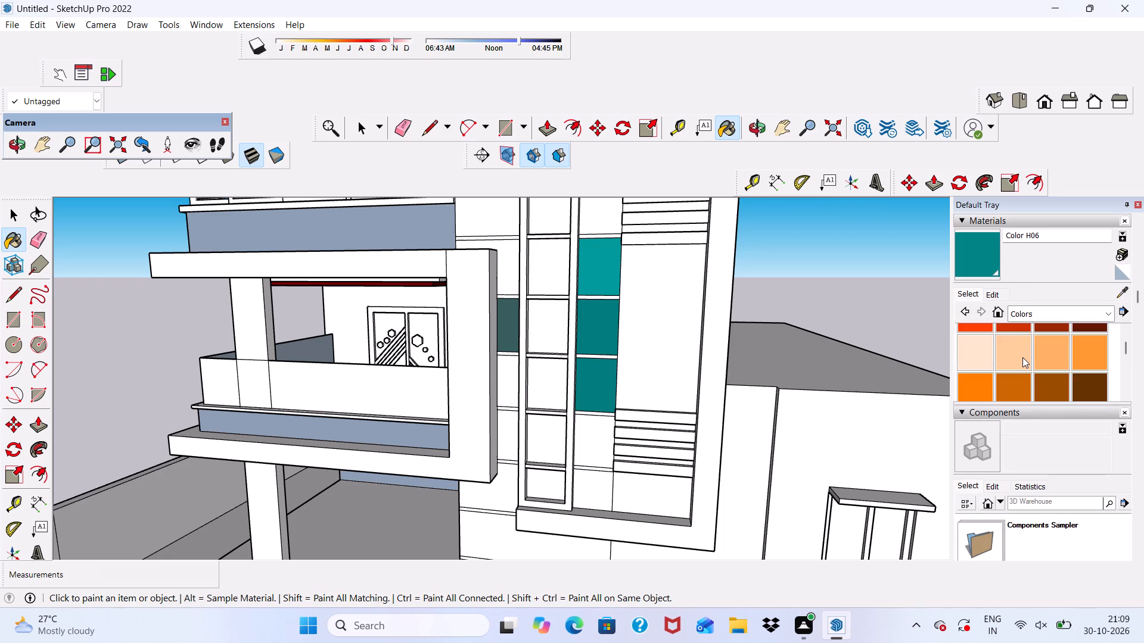
scroll(1022, 358, "down", 5)
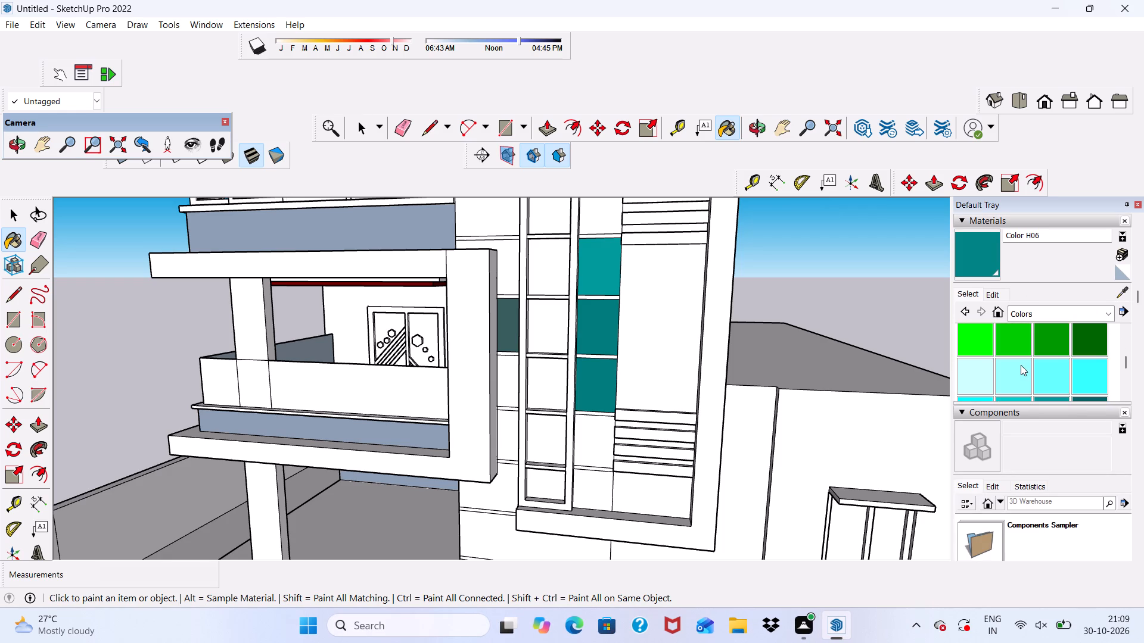
scroll(1021, 365, "down", 1)
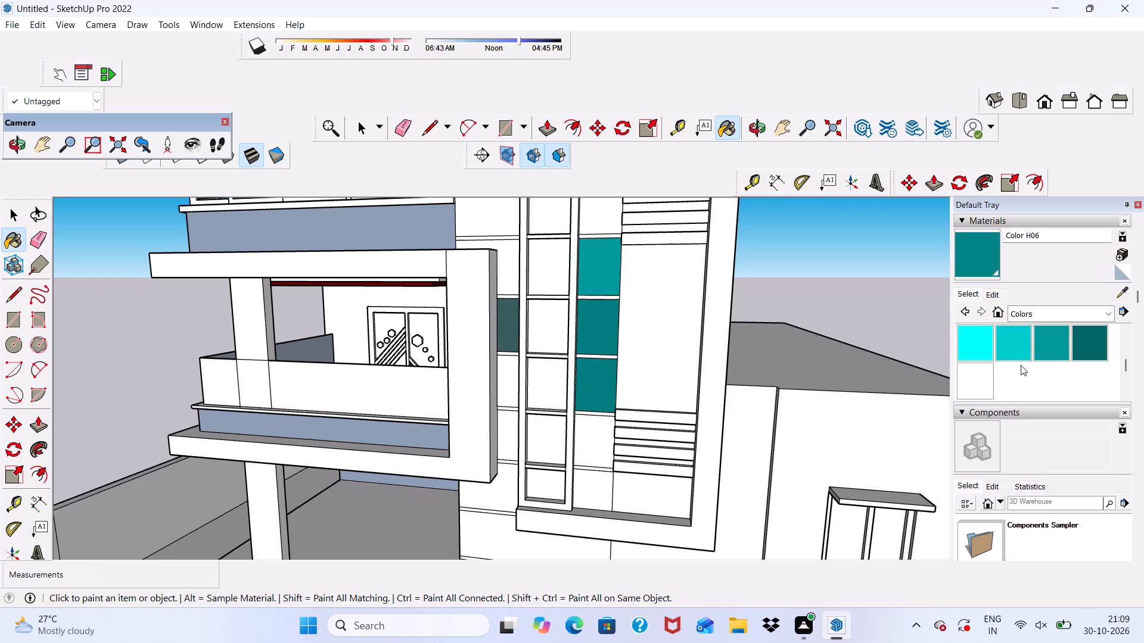
left_click(1056, 348)
scroll(661, 442, "up", 5)
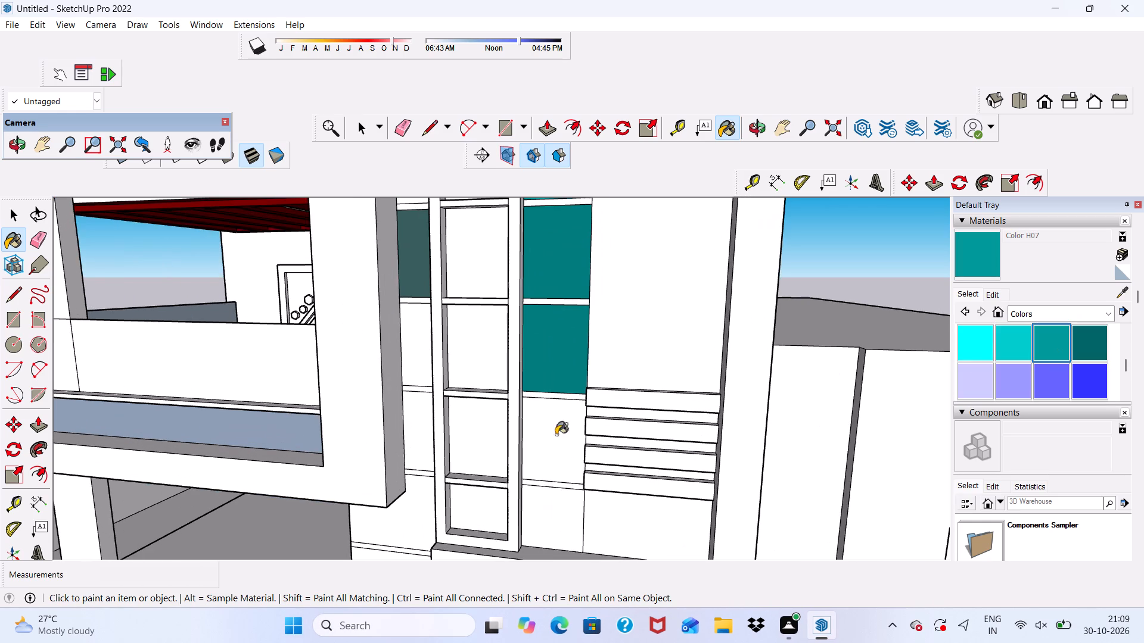
left_click(554, 440)
scroll(562, 463, "down", 1)
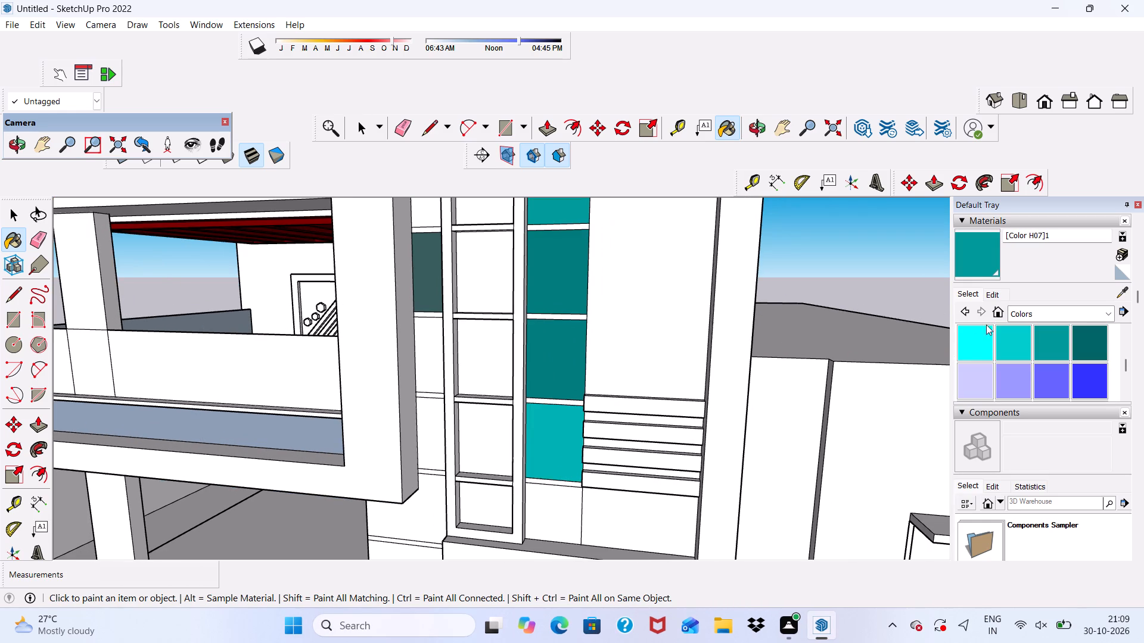
Darken the newly applied Color H07 material to match the deeper teal of the panels above.
left_click(993, 294)
left_click_drag(1028, 362, 1030, 367)
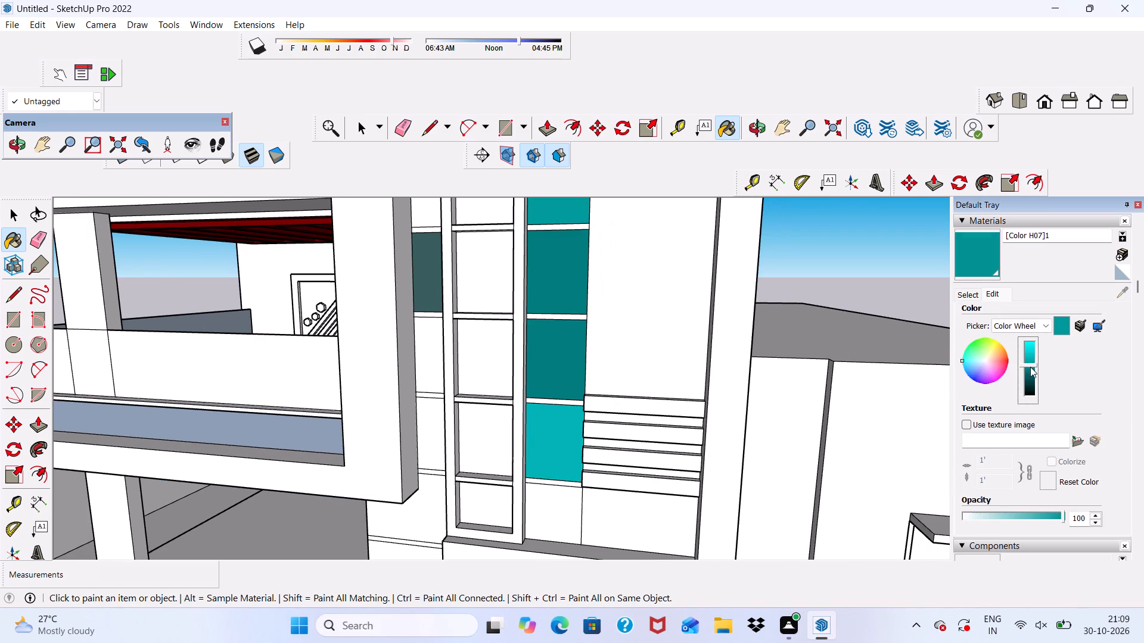
left_click_drag(1030, 367, 1030, 372)
scroll(788, 392, "down", 2)
scroll(608, 478, "up", 5)
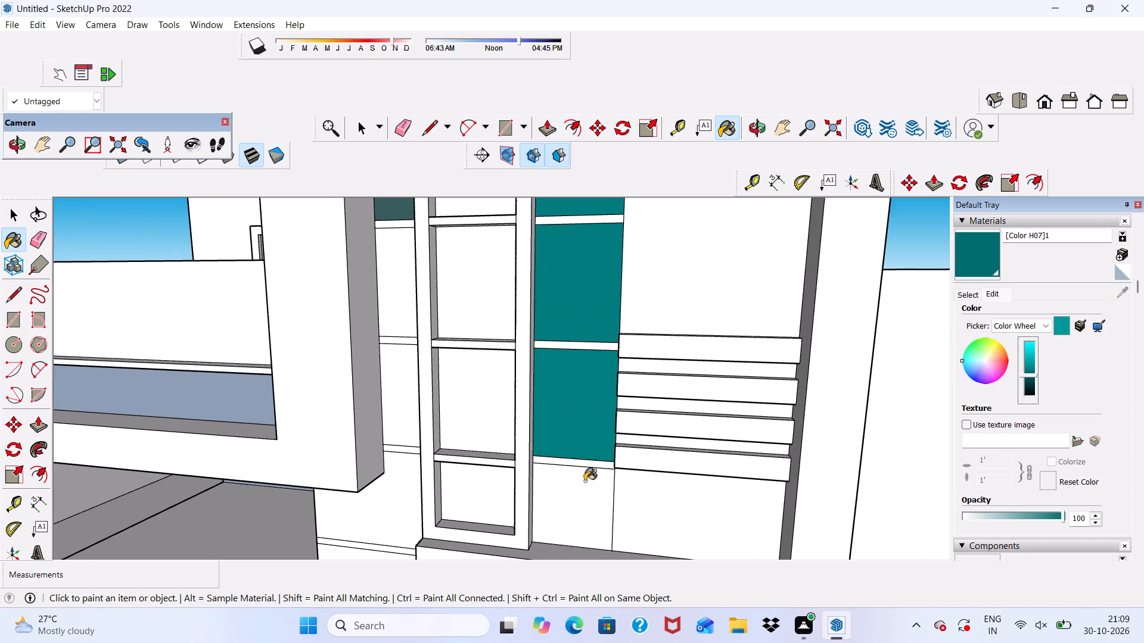
Paint the lower wall panels on both sides of the ladder frame with the darkened Color H07.
left_click(585, 481)
left_click(559, 313)
scroll(558, 322, "down", 2)
left_click(425, 469)
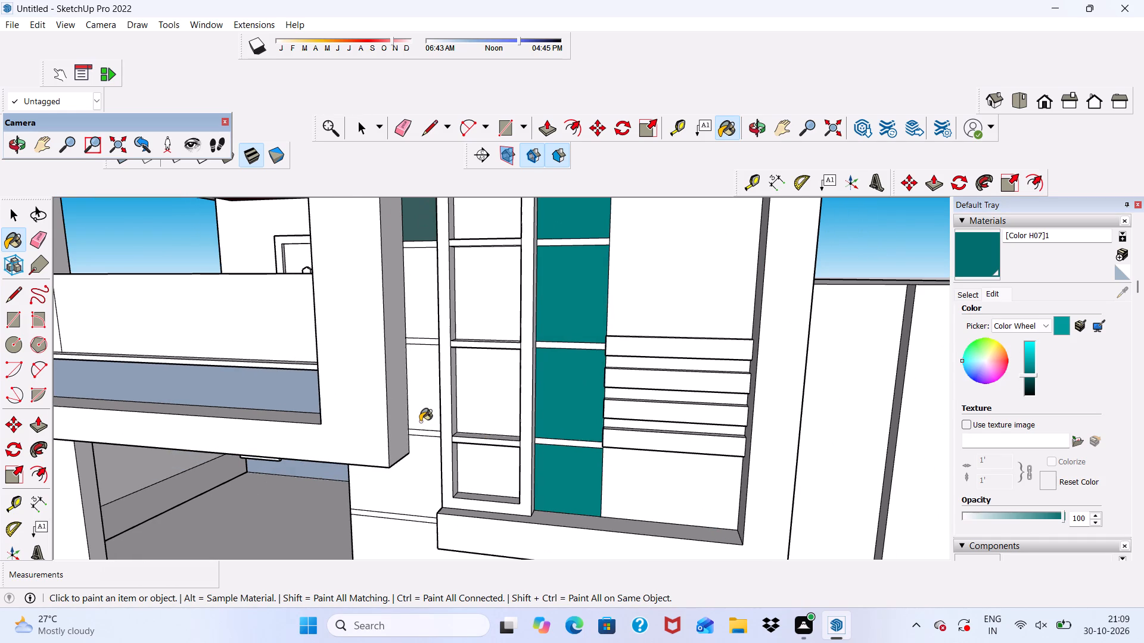
left_click(420, 408)
left_click(409, 320)
Paint the wall panels between the upper balcony and the ladder frame with the darkened Color H07.
scroll(418, 326, "down", 12)
scroll(531, 360, "up", 7)
scroll(434, 274, "down", 1)
scroll(419, 301, "up", 1)
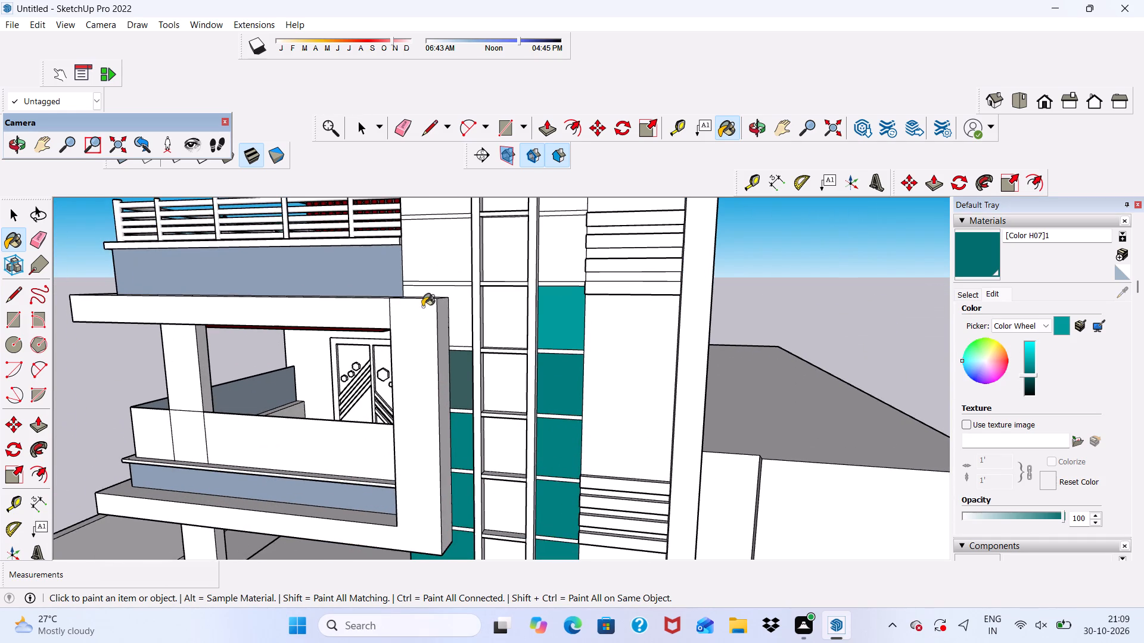
left_click(447, 299)
left_click(447, 271)
left_click(464, 304)
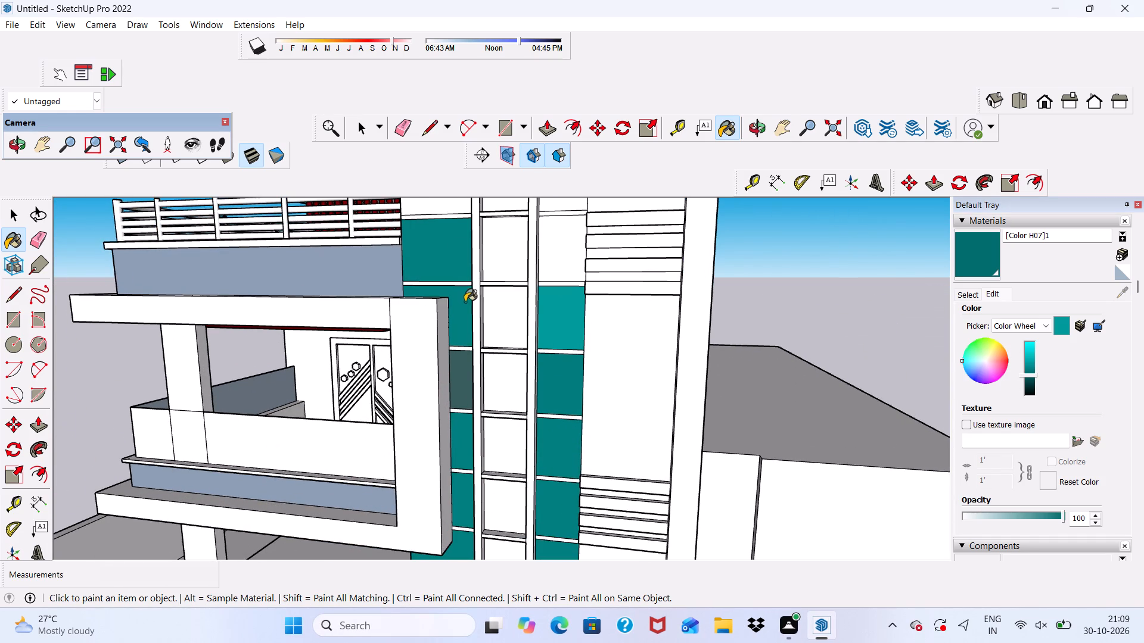
Repaint the DarkSlateGray wall panel beside the ladder frame with the darkened Color H07.
scroll(441, 179, "up", 3)
scroll(435, 227, "down", 10)
scroll(456, 281, "up", 6)
scroll(493, 423, "up", 4)
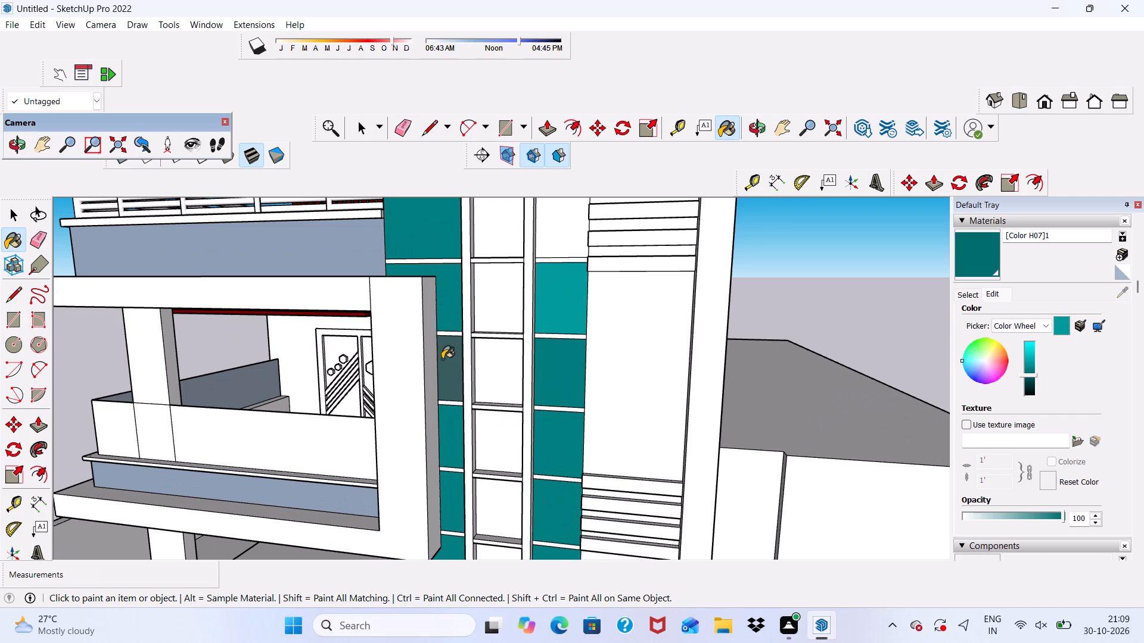
left_click(442, 359)
Paint the top wall panel and the two upper panels on the slatted side of the ladder frame with the darkened Color H07.
scroll(446, 357, "down", 11)
scroll(482, 332, "up", 7)
left_click(459, 326)
scroll(543, 342, "up", 4)
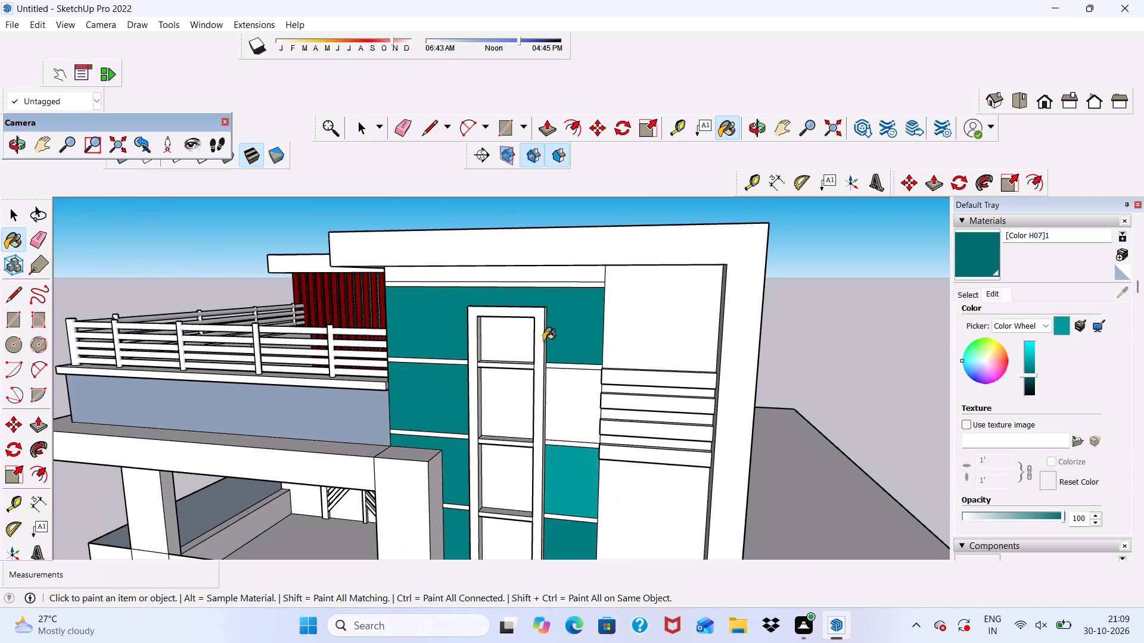
left_click(577, 397)
scroll(573, 475, "up", 2)
left_click(573, 476)
Paint the narrow wall strip directly under the roof slab above the ladder frame with the darkened Color H07.
scroll(548, 333, "down", 12)
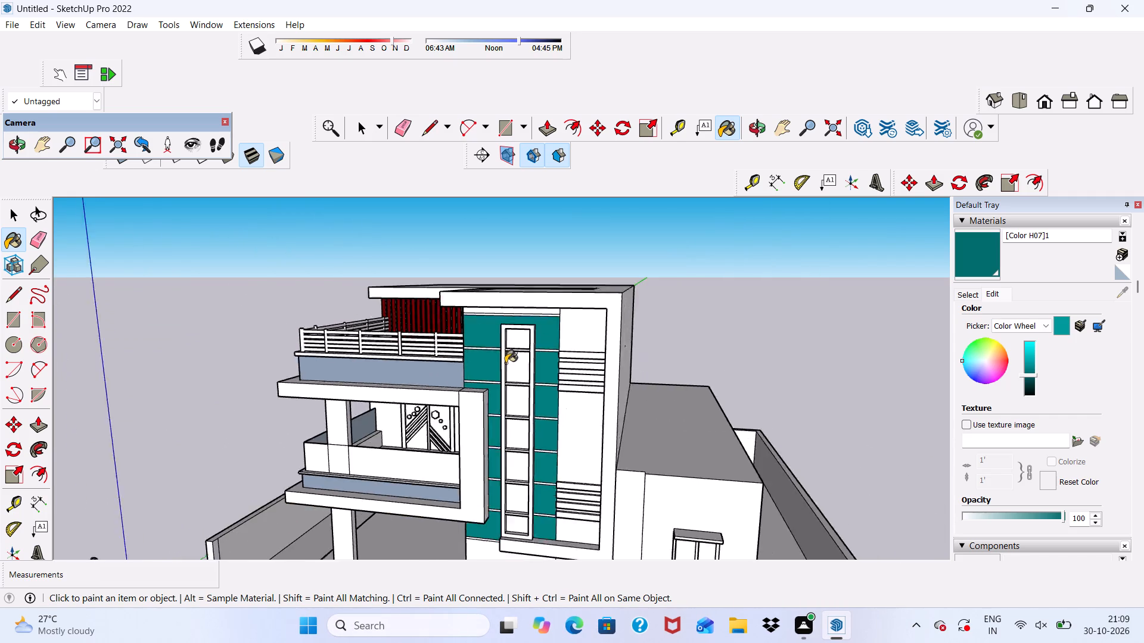
scroll(505, 363, "down", 2)
scroll(509, 336, "up", 6)
scroll(509, 336, "down", 1)
middle_click_drag(510, 335, 521, 304)
scroll(518, 294, "up", 9)
left_click(526, 274)
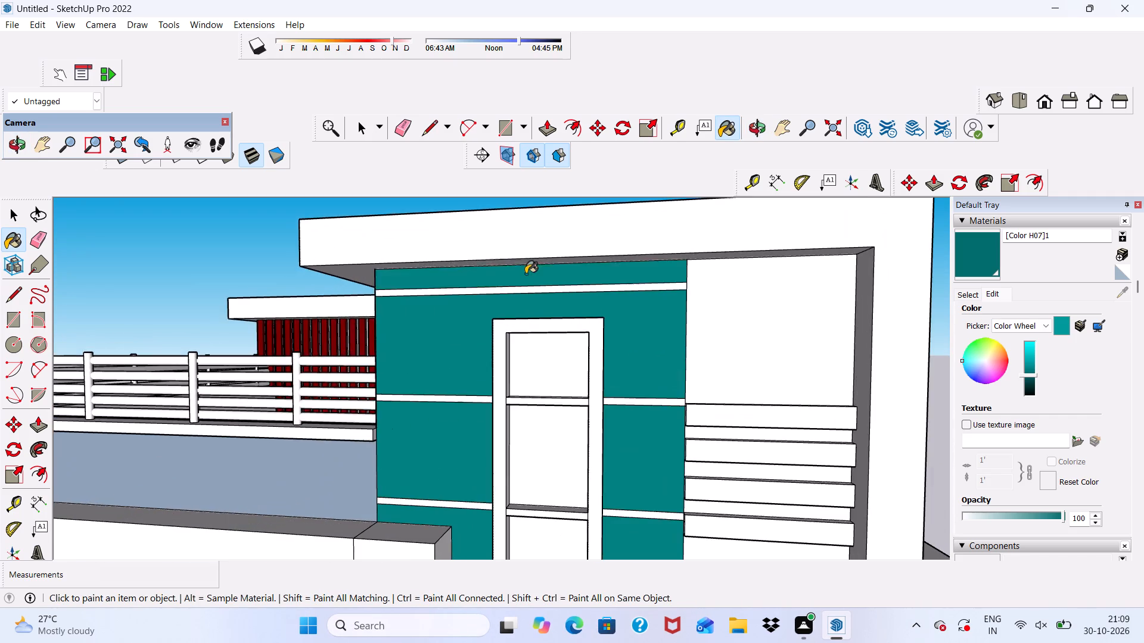
scroll(526, 274, "down", 11)
scroll(478, 472, "up", 4)
scroll(468, 349, "down", 5)
scroll(524, 469, "up", 11)
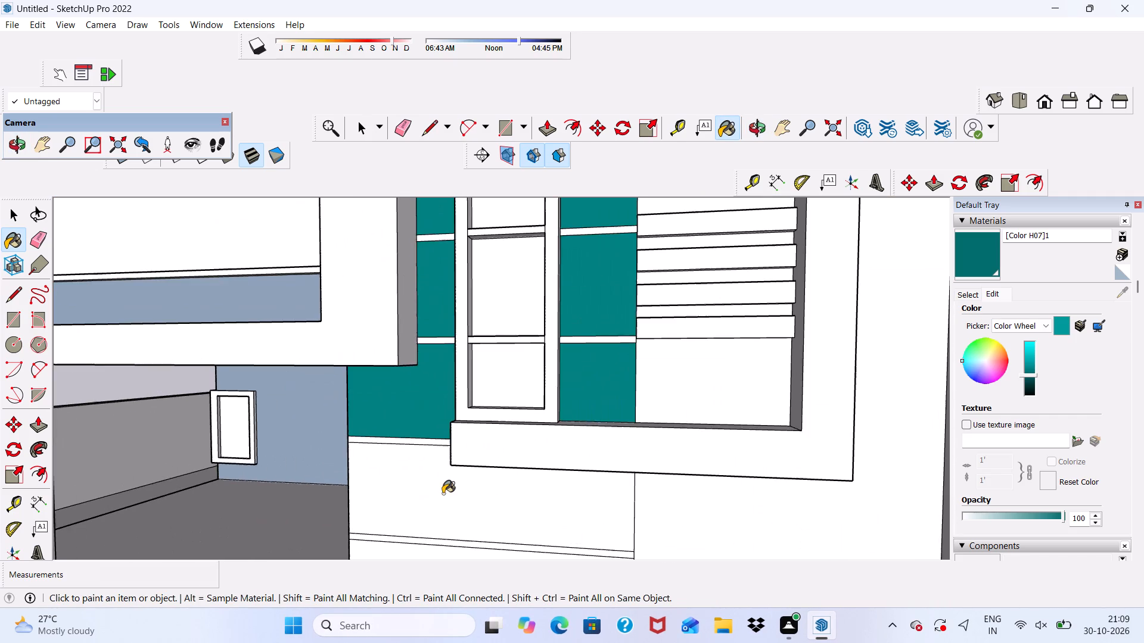
Paint the remaining lower wall panels beneath the ladder frame, down to ground level, with the darkened Color H07.
left_click(443, 494)
scroll(388, 373, "down", 6)
scroll(430, 510, "up", 6)
left_click(419, 486)
scroll(413, 376, "down", 10)
middle_click_drag(524, 411, 474, 454)
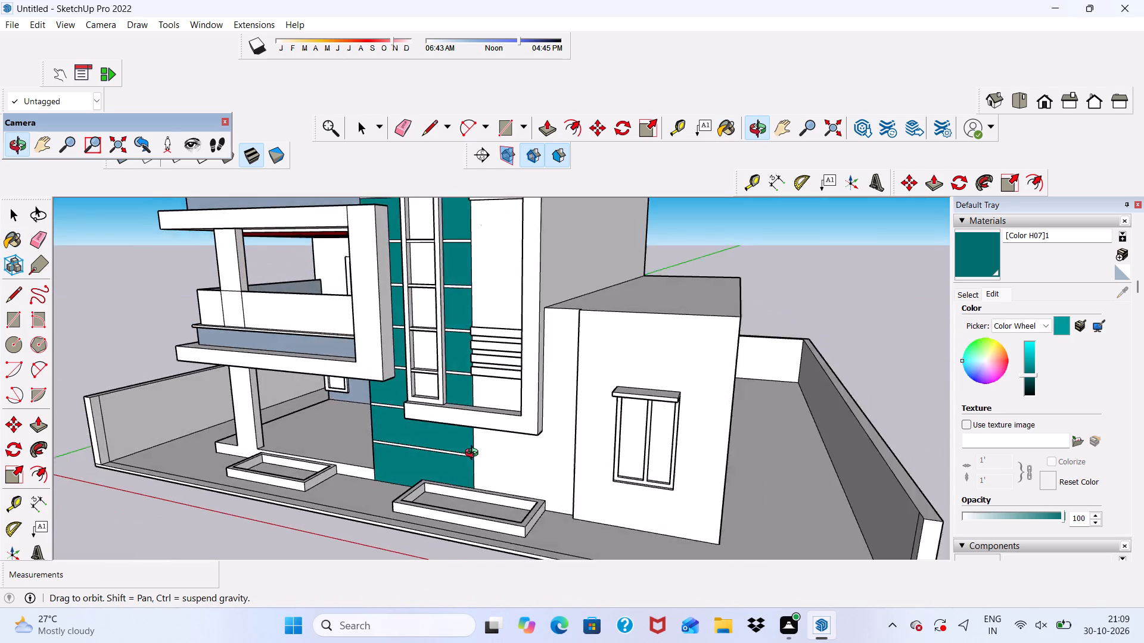
middle_click_drag(474, 454, 533, 455)
scroll(873, 390, "up", 1)
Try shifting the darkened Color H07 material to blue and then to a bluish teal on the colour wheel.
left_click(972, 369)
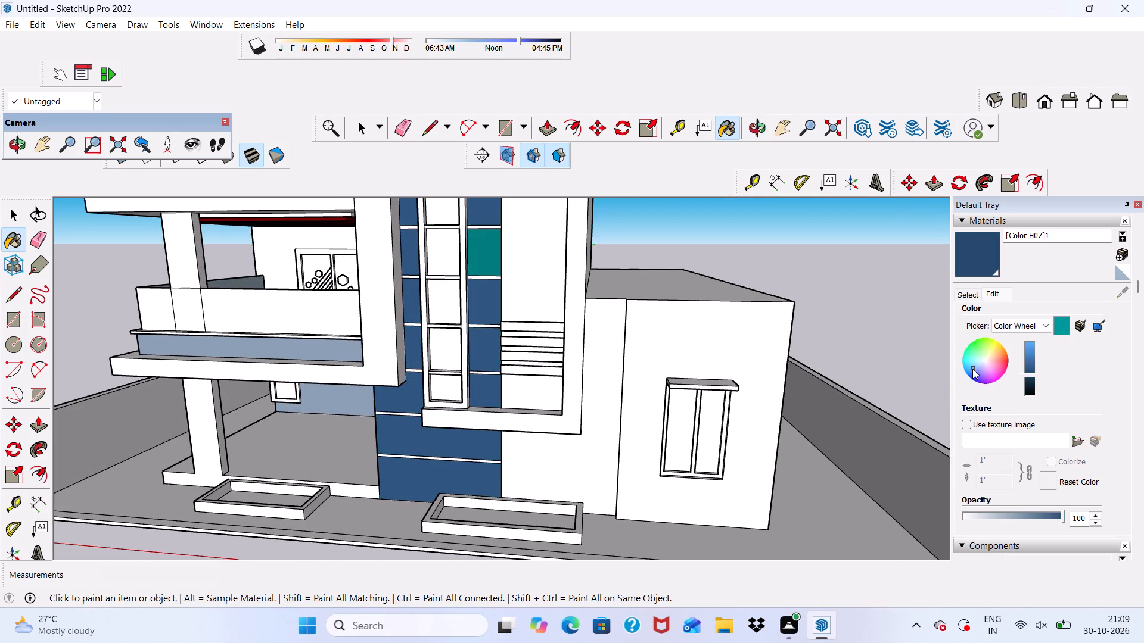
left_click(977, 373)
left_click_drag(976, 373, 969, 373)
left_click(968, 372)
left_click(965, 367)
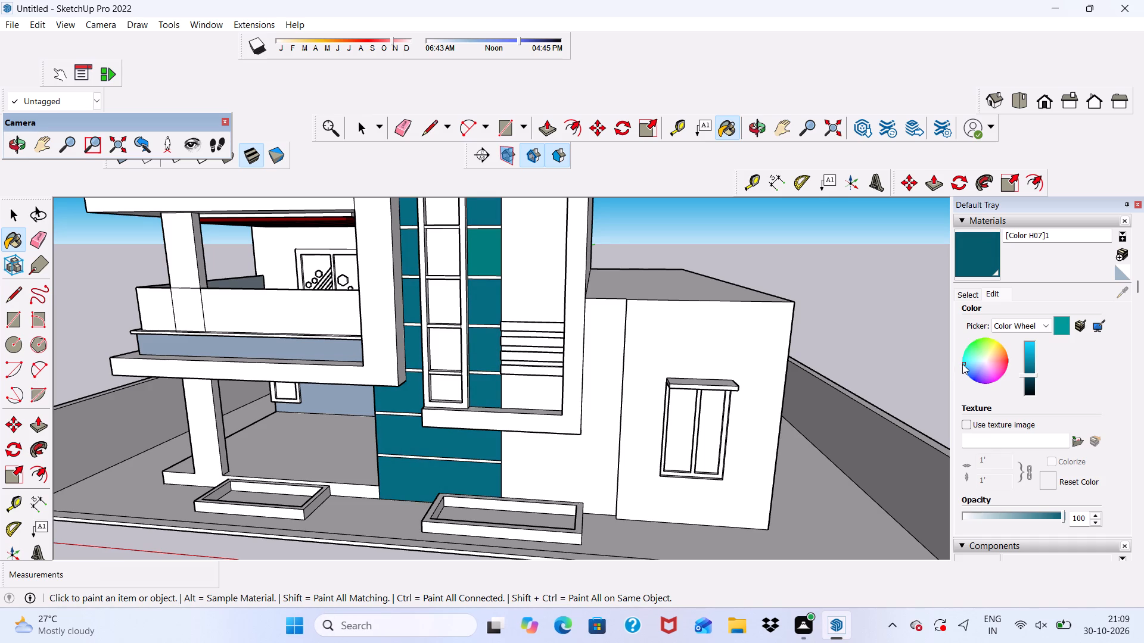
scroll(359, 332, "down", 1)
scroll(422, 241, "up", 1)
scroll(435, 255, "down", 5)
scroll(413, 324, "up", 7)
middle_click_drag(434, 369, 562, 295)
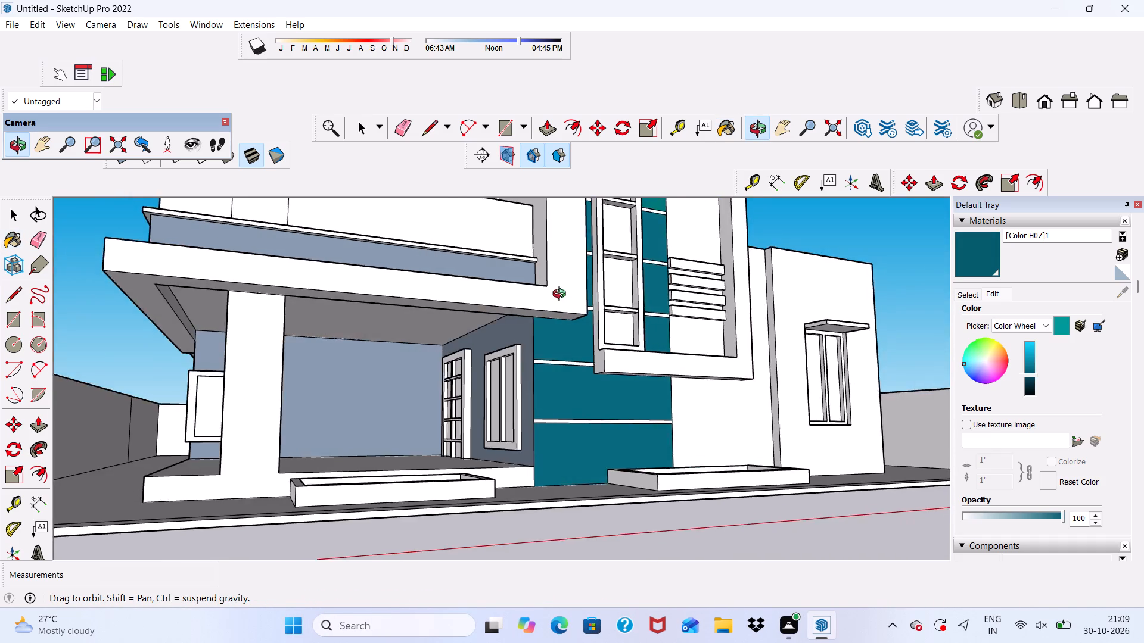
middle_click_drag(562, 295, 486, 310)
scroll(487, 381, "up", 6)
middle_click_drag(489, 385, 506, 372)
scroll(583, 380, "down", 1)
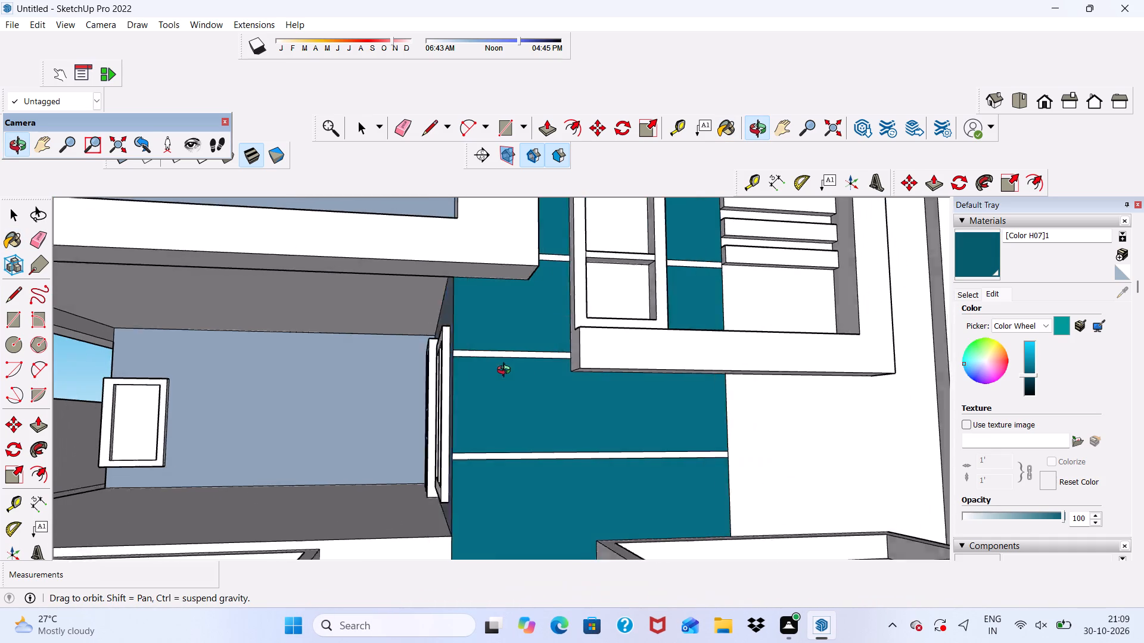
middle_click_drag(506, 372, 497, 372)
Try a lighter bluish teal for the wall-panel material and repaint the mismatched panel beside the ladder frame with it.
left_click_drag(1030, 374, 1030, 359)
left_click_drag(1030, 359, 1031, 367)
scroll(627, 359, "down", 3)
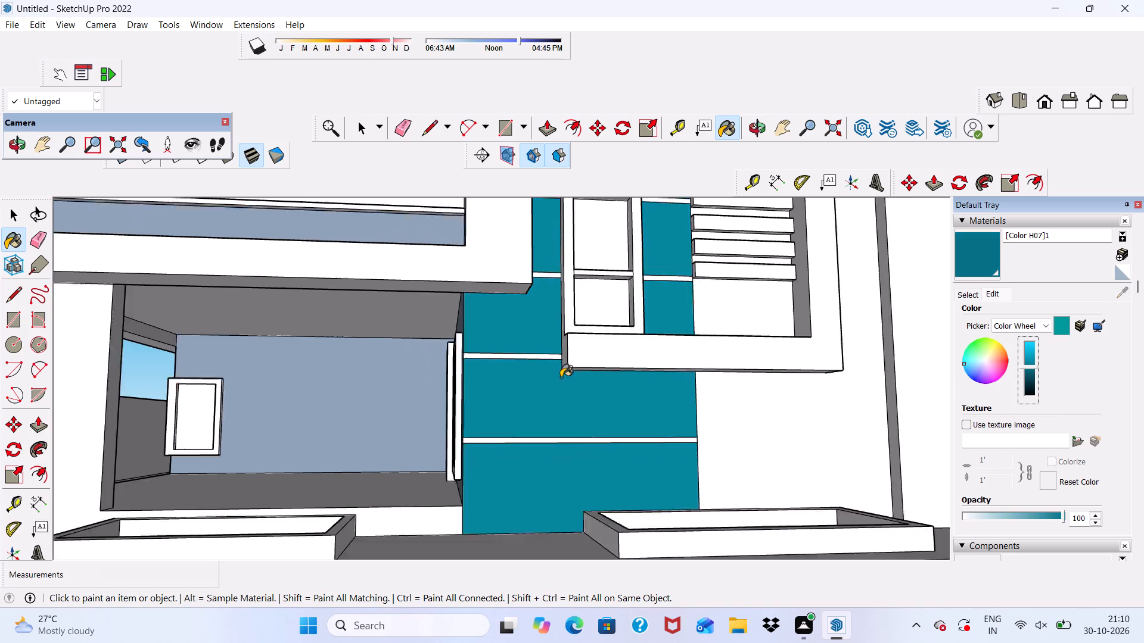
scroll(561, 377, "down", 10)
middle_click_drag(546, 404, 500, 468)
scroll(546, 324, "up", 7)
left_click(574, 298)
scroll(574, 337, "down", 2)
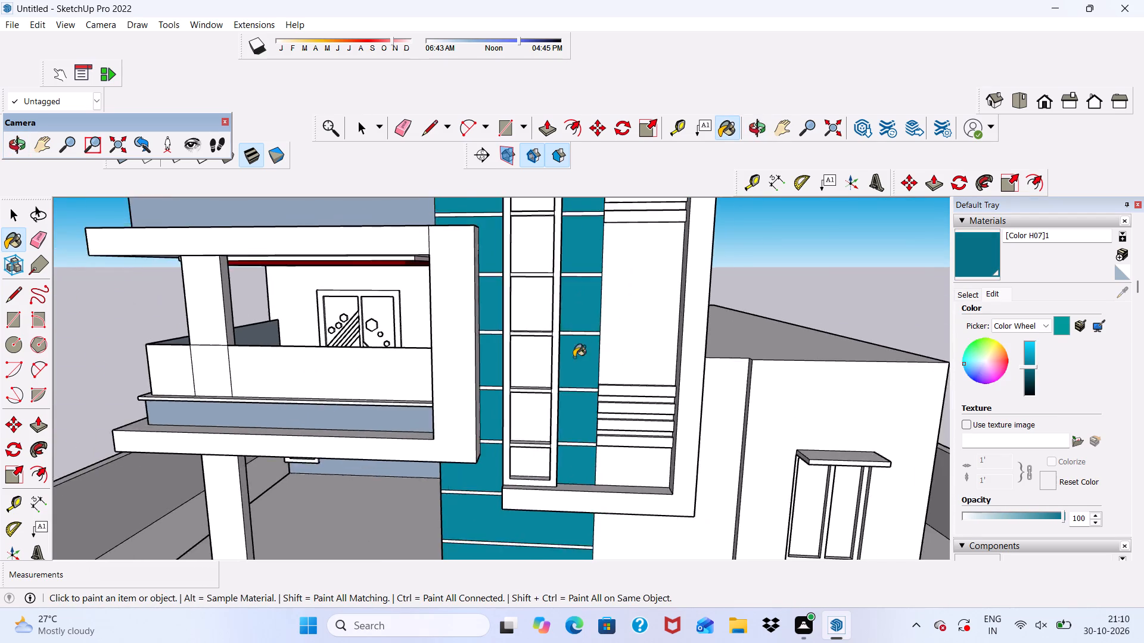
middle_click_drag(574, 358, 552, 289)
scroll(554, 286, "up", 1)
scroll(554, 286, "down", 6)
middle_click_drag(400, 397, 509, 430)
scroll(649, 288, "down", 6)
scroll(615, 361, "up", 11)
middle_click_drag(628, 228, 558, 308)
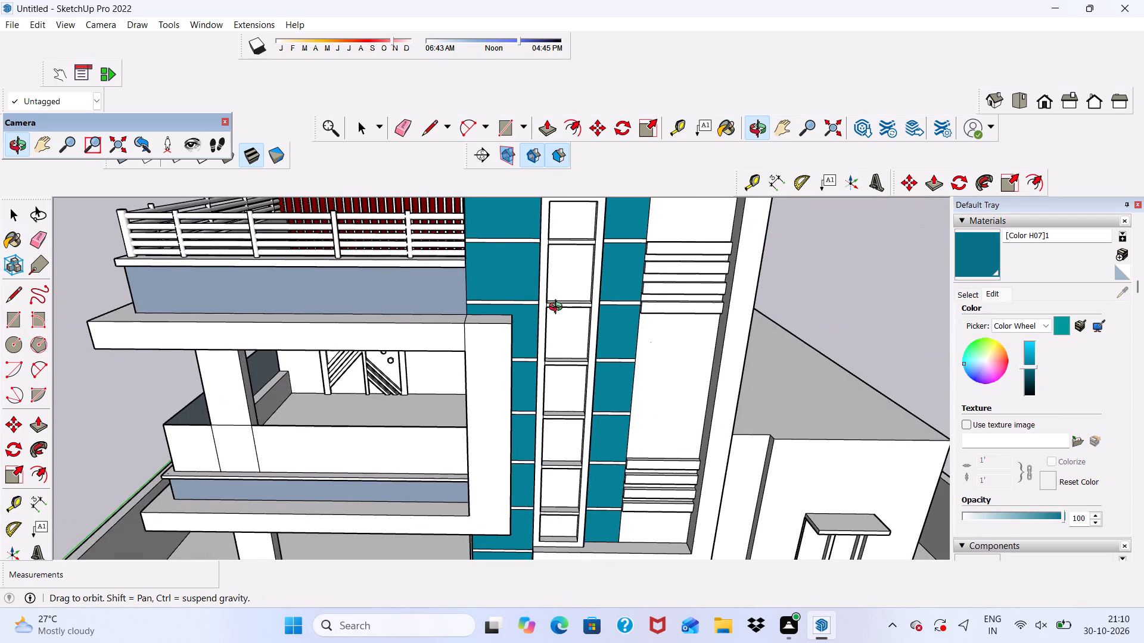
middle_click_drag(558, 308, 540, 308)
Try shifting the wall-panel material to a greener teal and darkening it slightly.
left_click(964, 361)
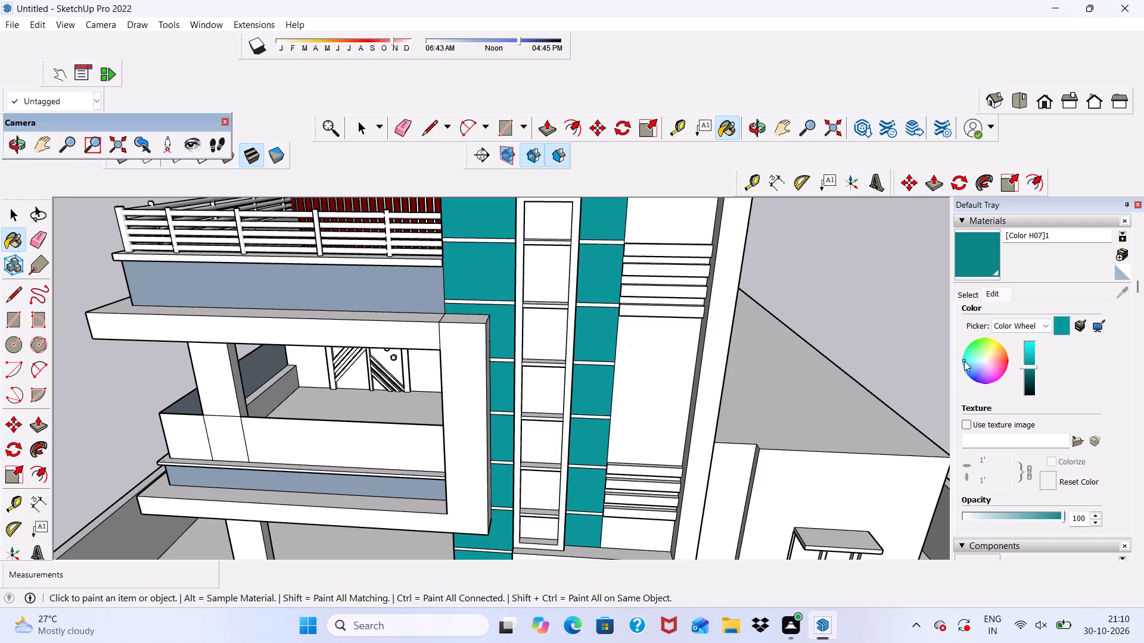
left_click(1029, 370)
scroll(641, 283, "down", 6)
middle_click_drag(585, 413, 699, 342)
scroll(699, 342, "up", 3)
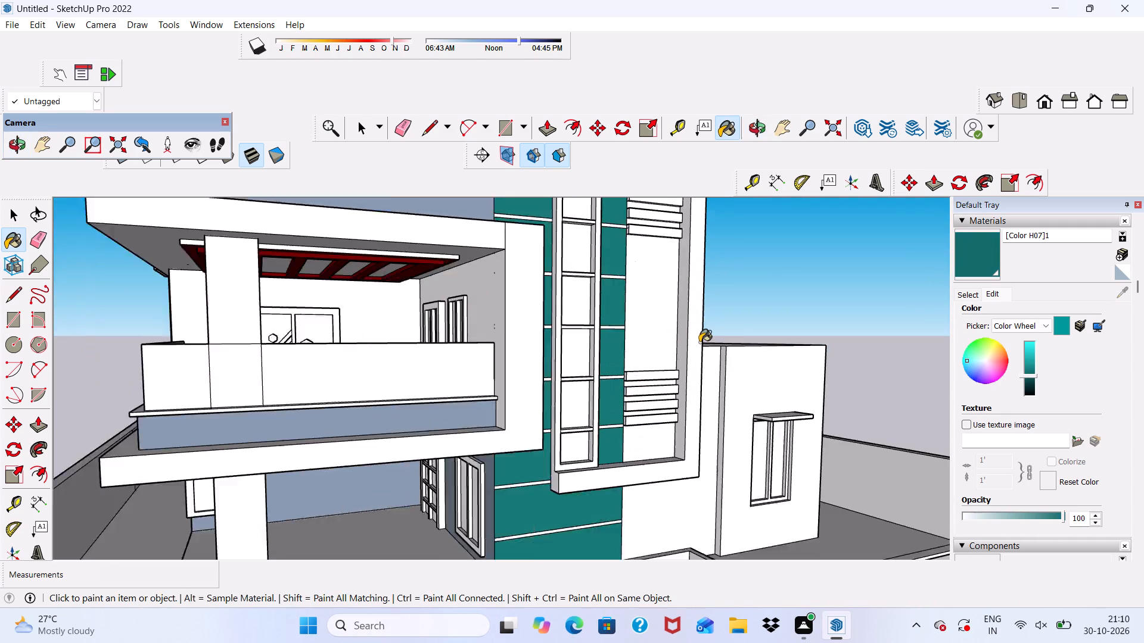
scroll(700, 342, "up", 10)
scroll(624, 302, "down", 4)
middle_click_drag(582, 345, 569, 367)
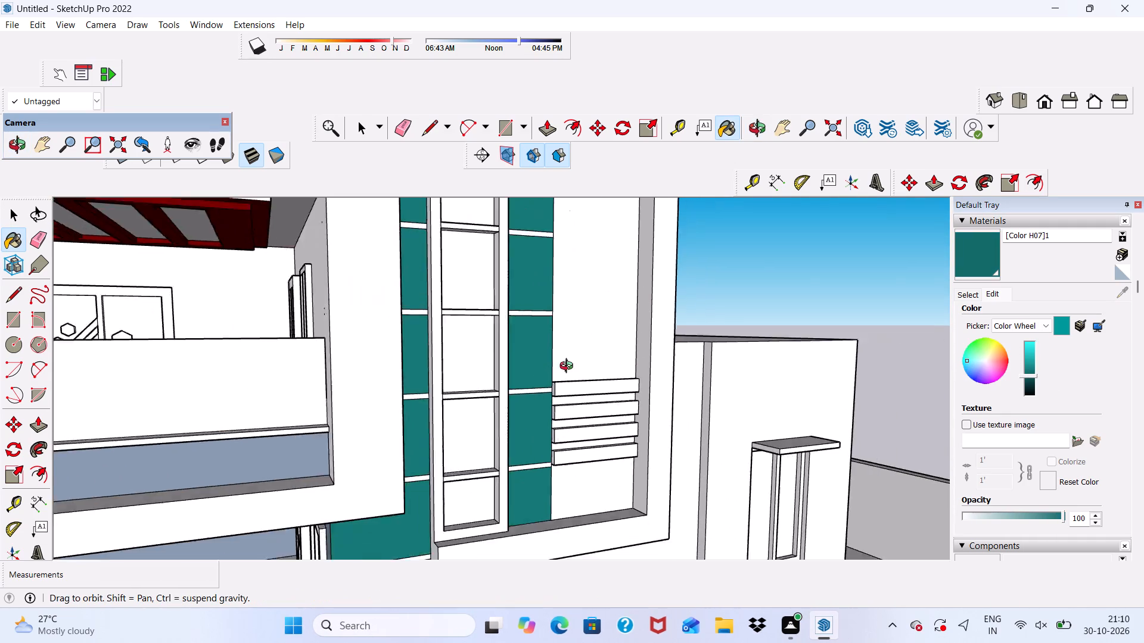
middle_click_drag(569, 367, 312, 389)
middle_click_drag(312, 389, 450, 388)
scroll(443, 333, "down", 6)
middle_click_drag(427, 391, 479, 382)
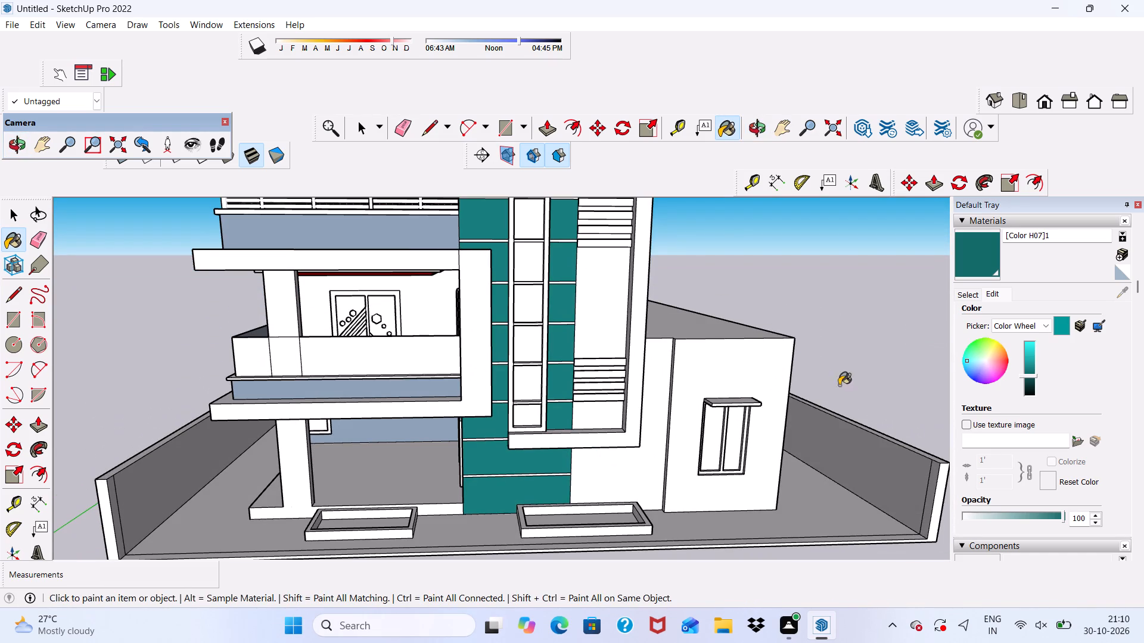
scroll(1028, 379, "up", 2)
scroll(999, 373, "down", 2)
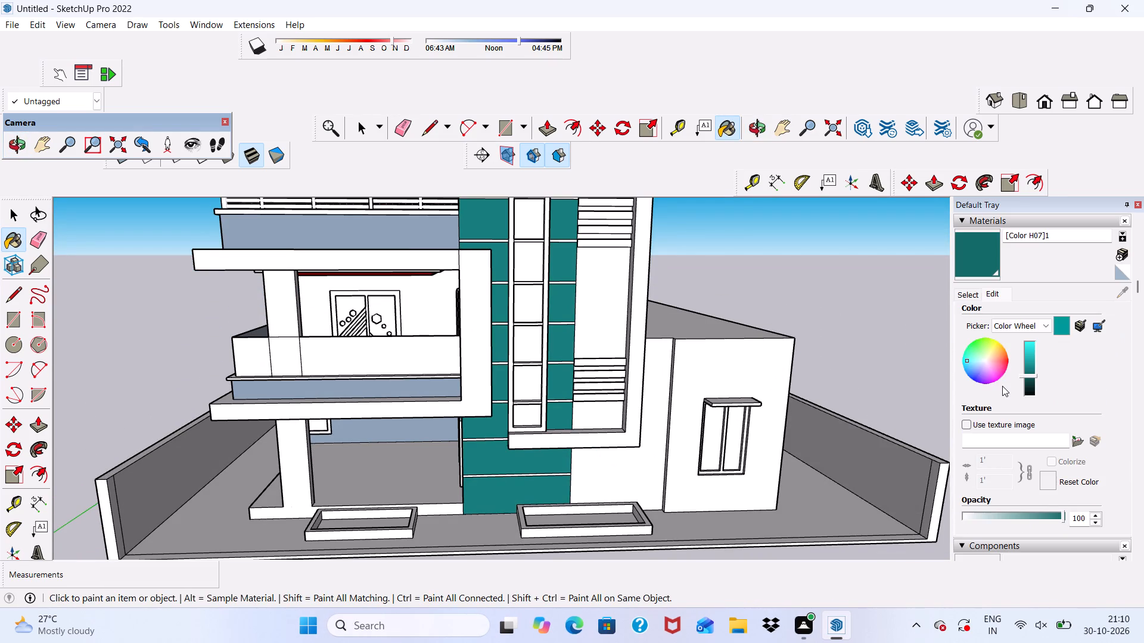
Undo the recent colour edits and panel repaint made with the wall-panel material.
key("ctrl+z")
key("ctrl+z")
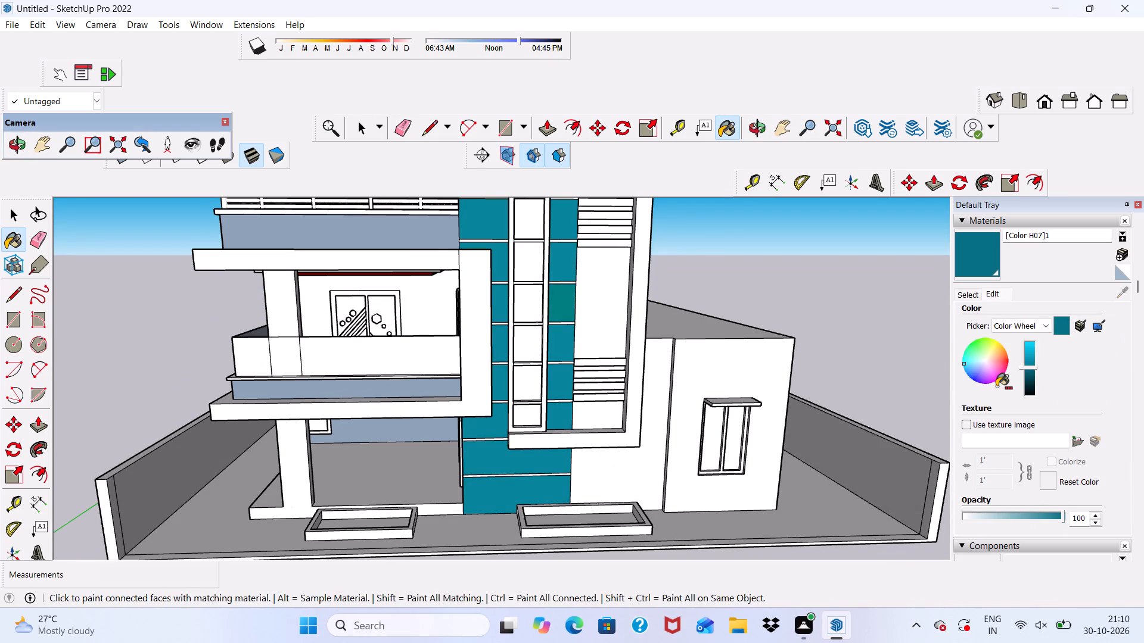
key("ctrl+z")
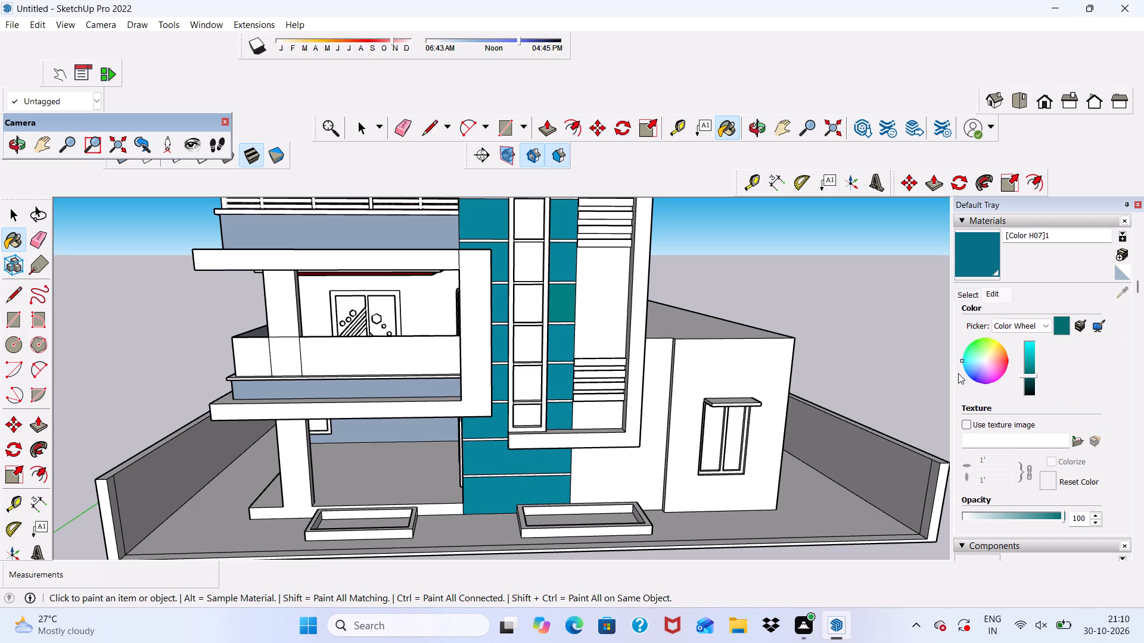
Repaint the mismatched panel on the slatted side of the ladder frame with the darkened Color H07.
scroll(607, 427, "up", 1)
left_click(571, 284)
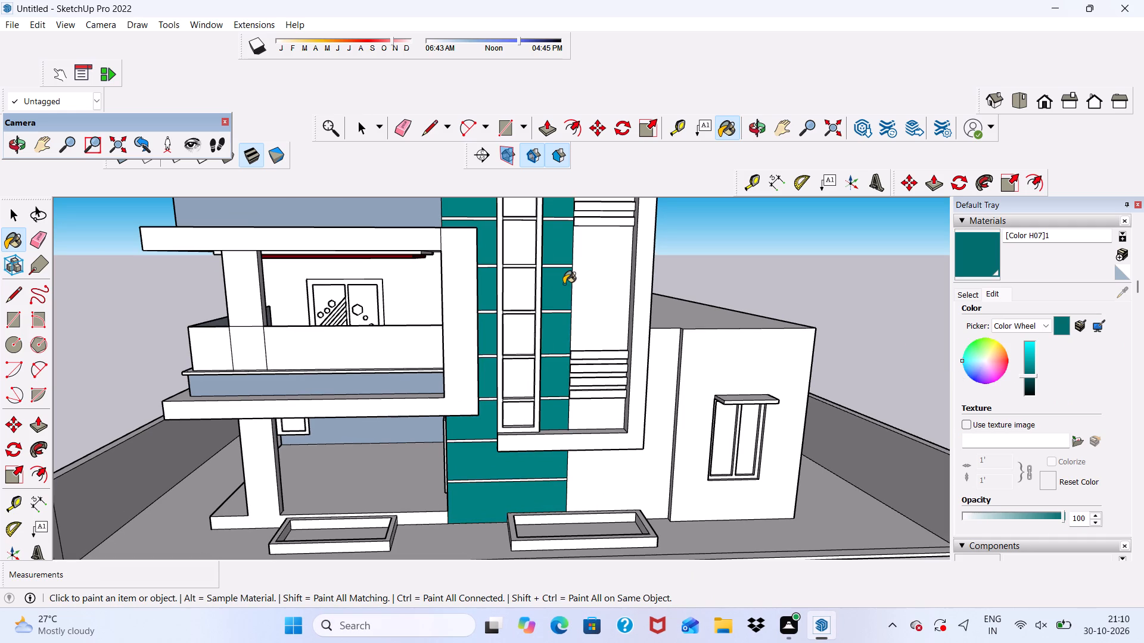
left_click(564, 284)
Examine the teal wall panels and the house front from several angles and distances.
scroll(568, 337, "down", 4)
scroll(554, 265, "up", 12)
middle_click_drag(560, 369, 508, 429)
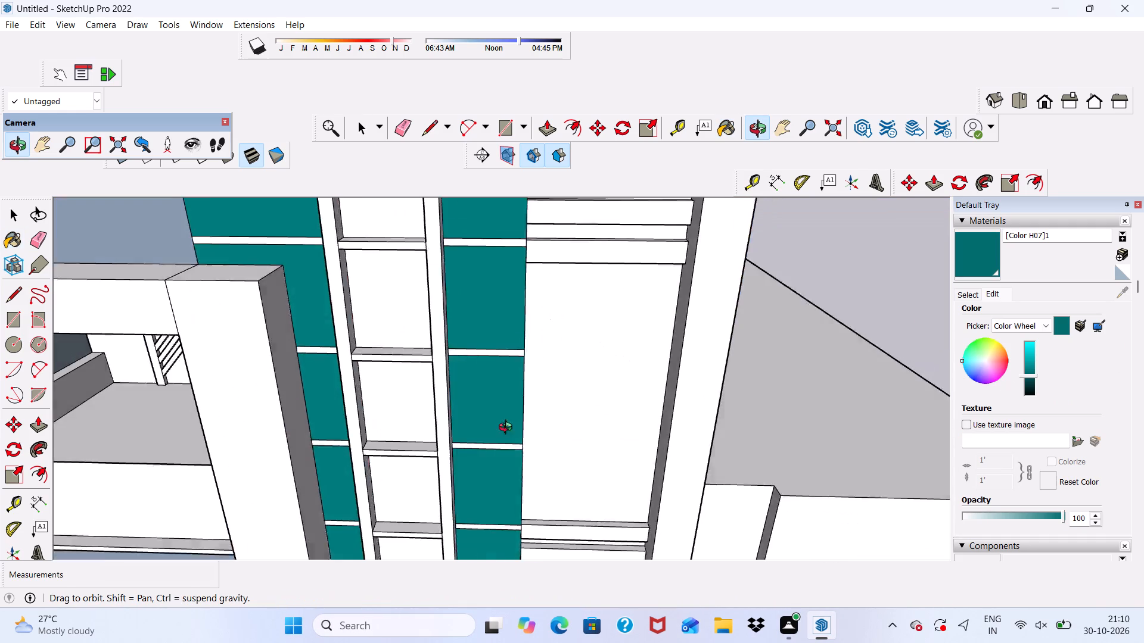
middle_click_drag(508, 429, 654, 368)
scroll(654, 368, "up", 1)
scroll(424, 254, "down", 12)
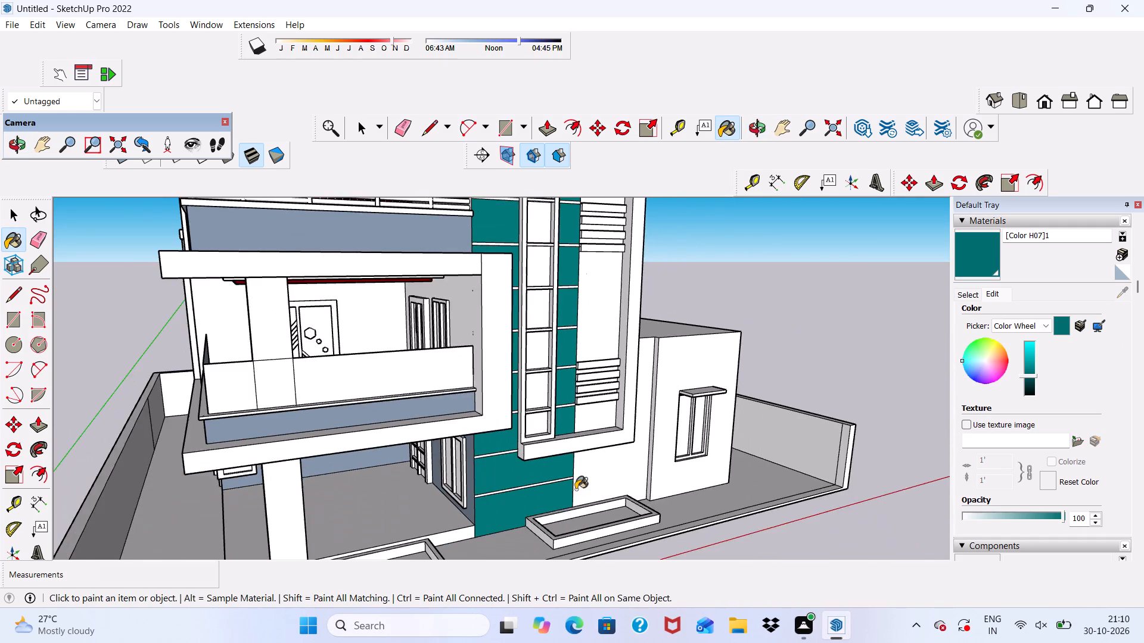
middle_click_drag(576, 489, 544, 442)
scroll(542, 414, "down", 2)
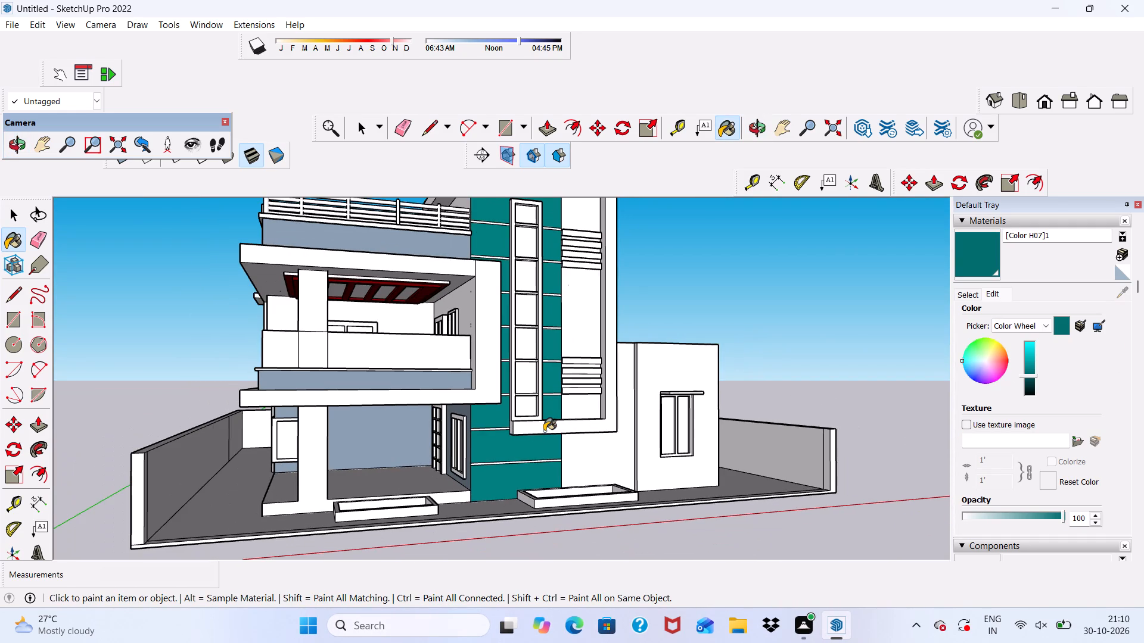
scroll(548, 432, "up", 6)
scroll(548, 432, "down", 4)
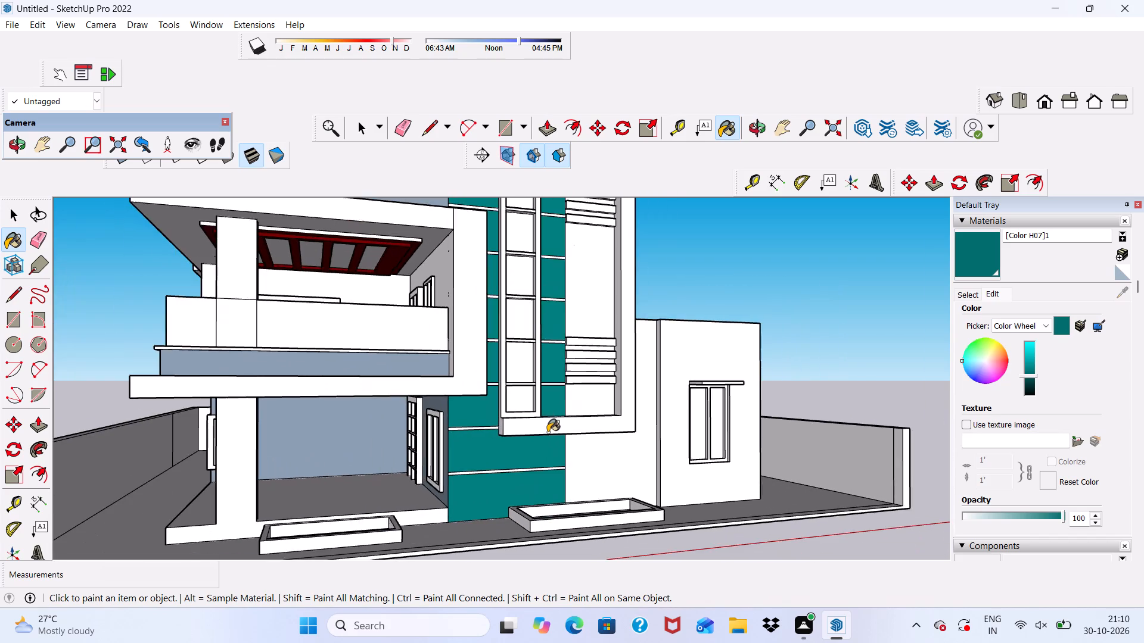
scroll(544, 427, "up", 1)
middle_click_drag(494, 466, 558, 504)
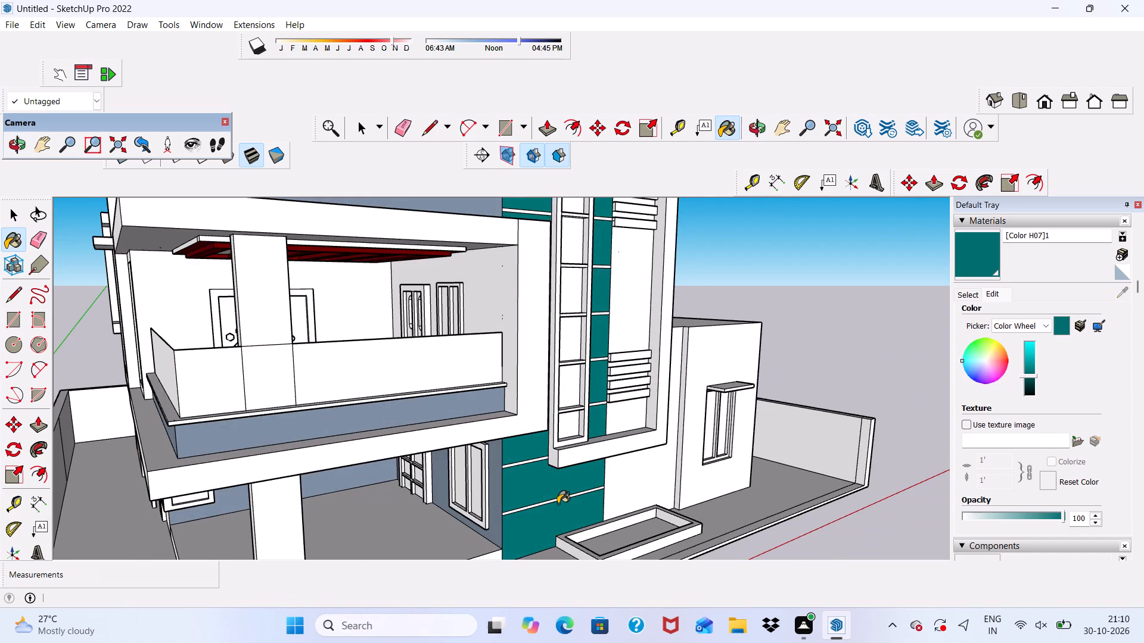
scroll(558, 504, "up", 1)
scroll(652, 450, "down", 4)
middle_click_drag(669, 458, 618, 447)
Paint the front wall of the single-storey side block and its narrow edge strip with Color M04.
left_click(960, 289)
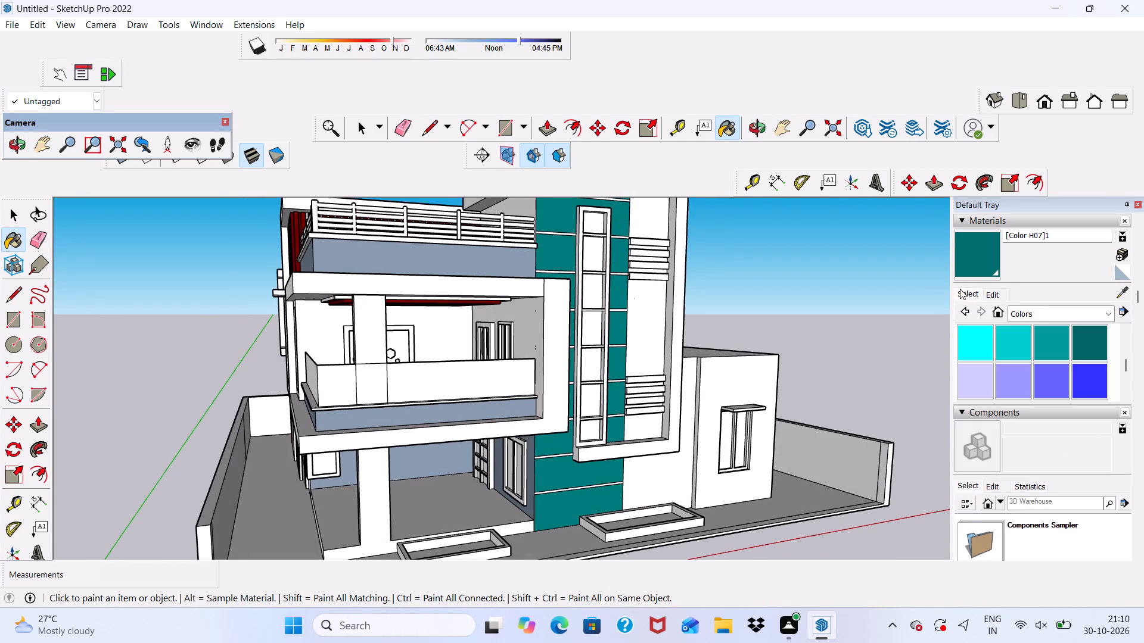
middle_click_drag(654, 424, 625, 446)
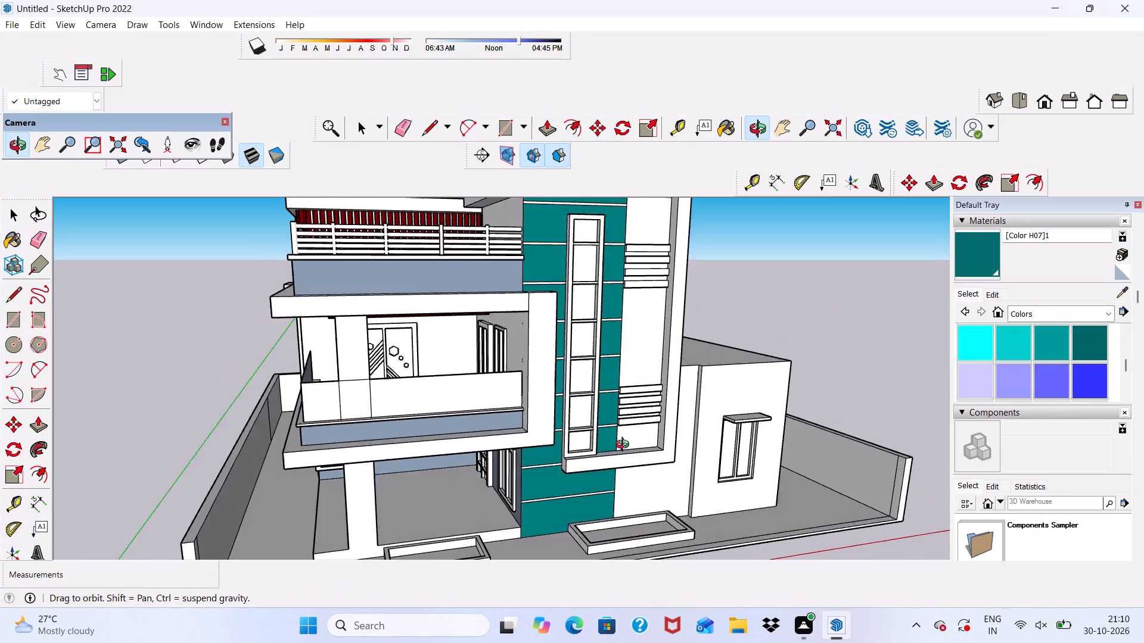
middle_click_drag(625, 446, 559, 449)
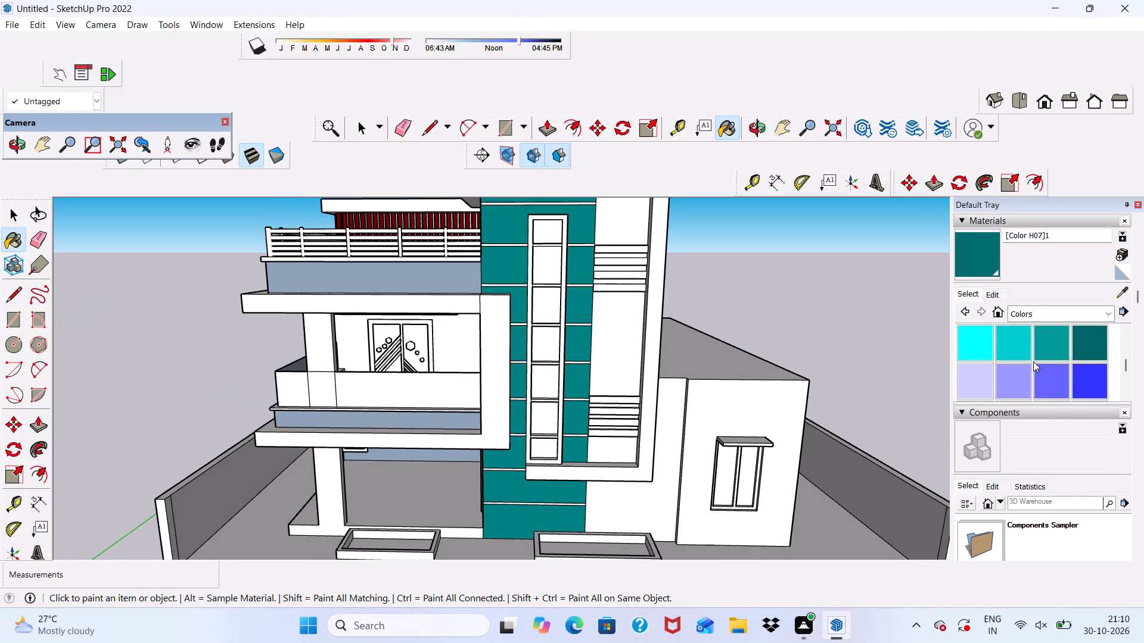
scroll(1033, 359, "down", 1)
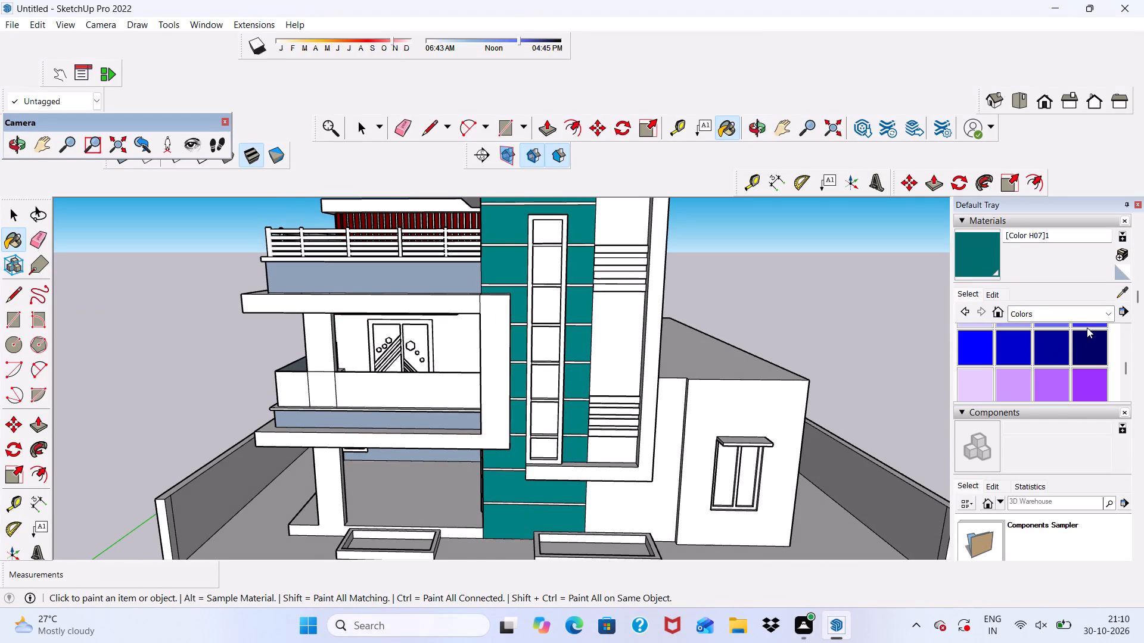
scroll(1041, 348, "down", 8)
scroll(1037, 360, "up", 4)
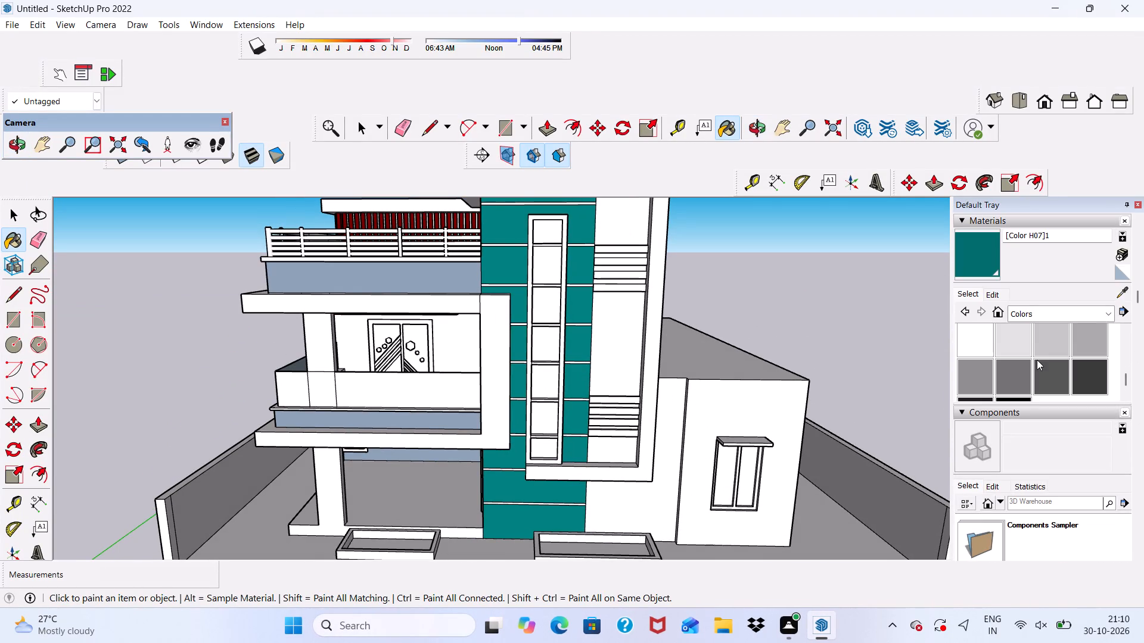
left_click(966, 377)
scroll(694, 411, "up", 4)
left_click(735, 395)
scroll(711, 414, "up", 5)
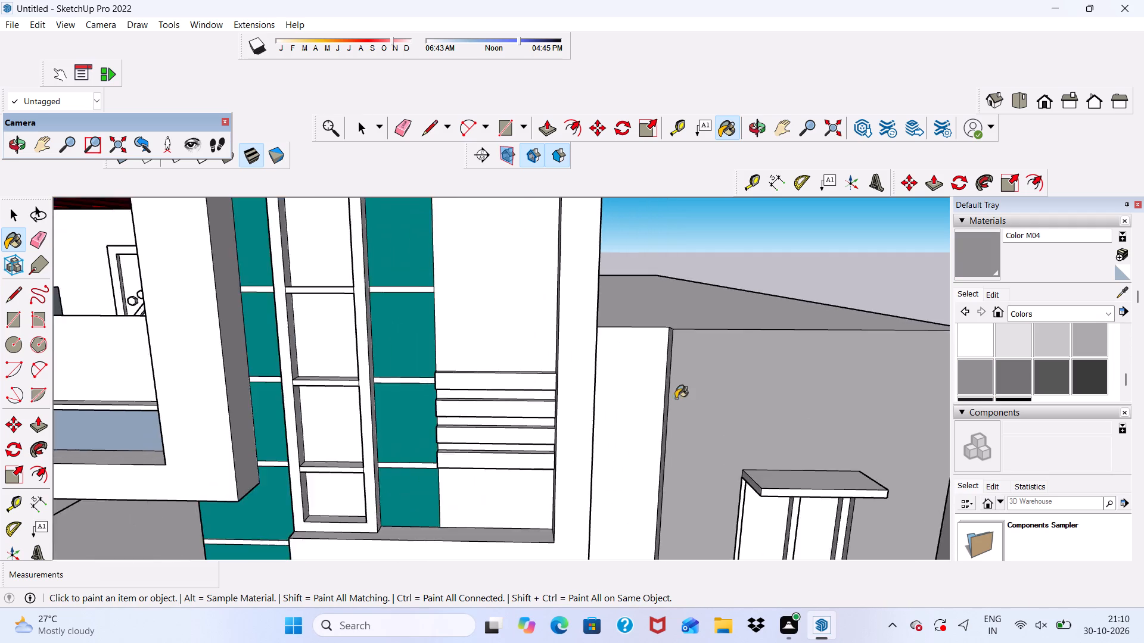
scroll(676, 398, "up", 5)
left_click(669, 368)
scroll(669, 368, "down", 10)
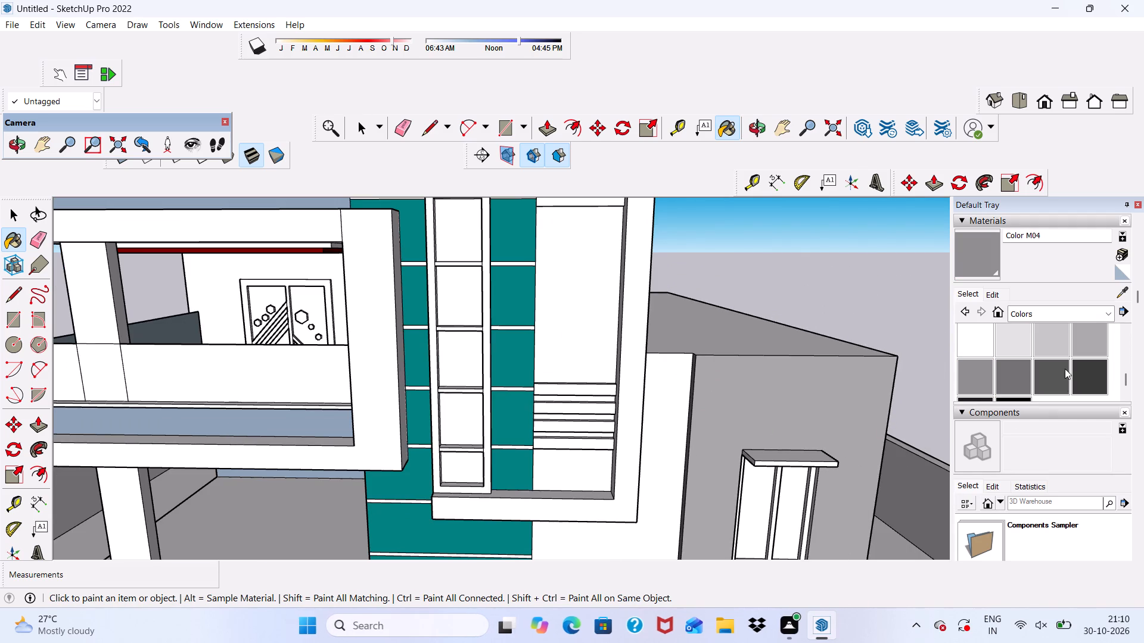
Paint the front wall of the single-storey side block and its narrow edge strip with Color M03.
left_click(1080, 346)
scroll(628, 471, "up", 2)
left_click(744, 418)
scroll(707, 422, "up", 6)
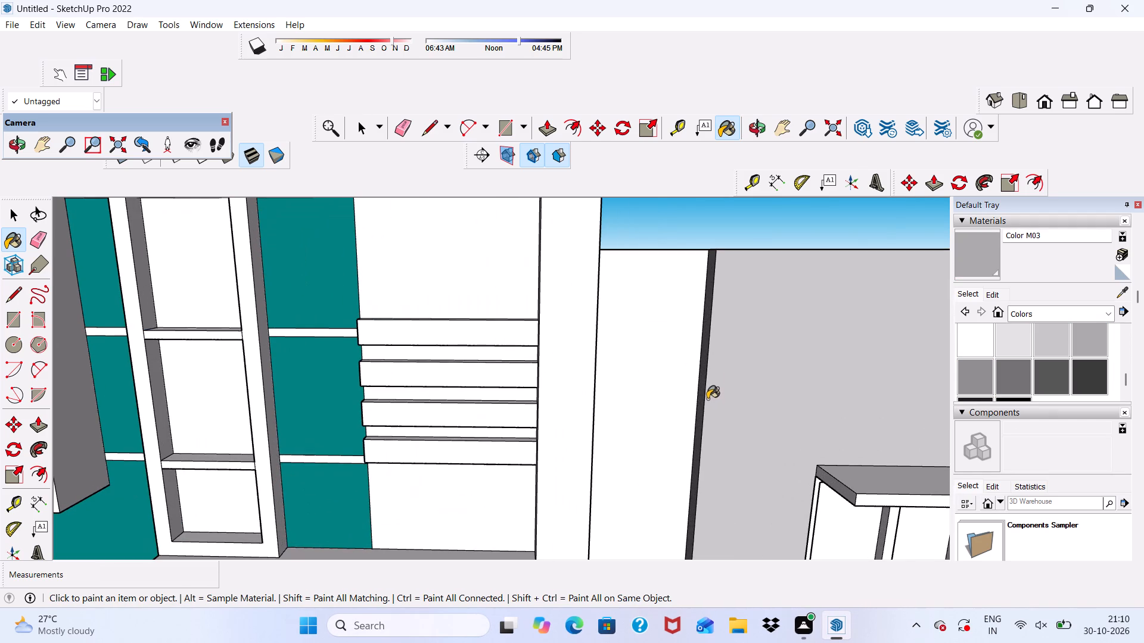
left_click(702, 390)
scroll(700, 389, "down", 10)
Examine the grey side block and the house front from several angles and distances.
middle_click_drag(715, 485, 546, 495)
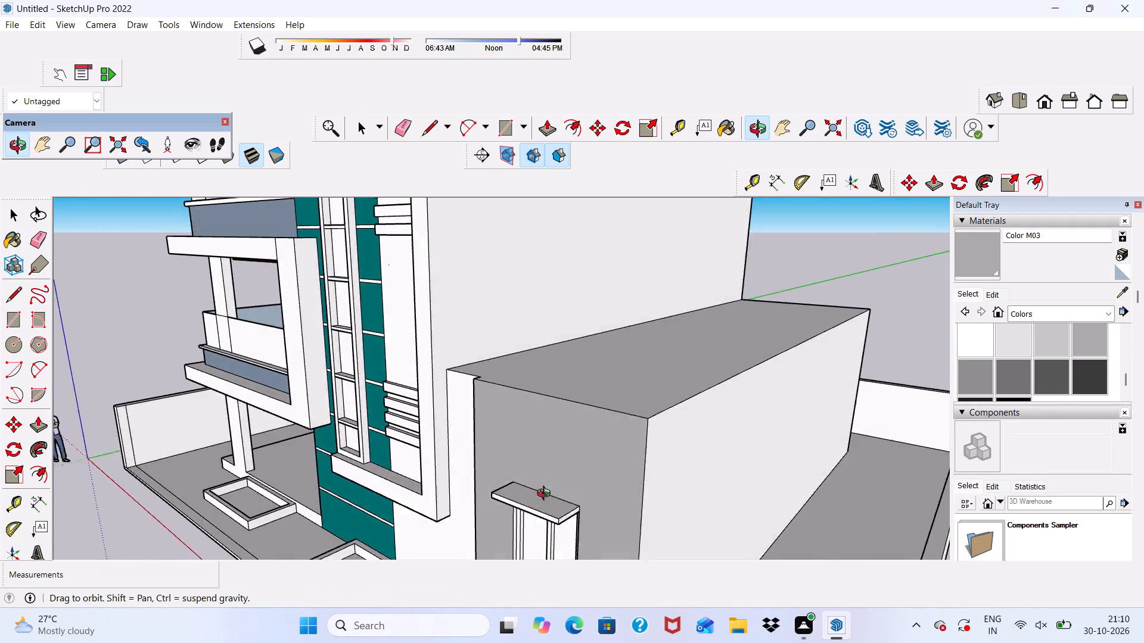
middle_click_drag(546, 495, 503, 483)
scroll(725, 437, "up", 1)
scroll(646, 432, "down", 3)
middle_click_drag(439, 519, 687, 477)
scroll(646, 488, "down", 5)
scroll(467, 485, "up", 1)
middle_click_drag(467, 485, 527, 493)
scroll(527, 494, "down", 2)
scroll(368, 408, "up", 4)
scroll(368, 408, "down", 1)
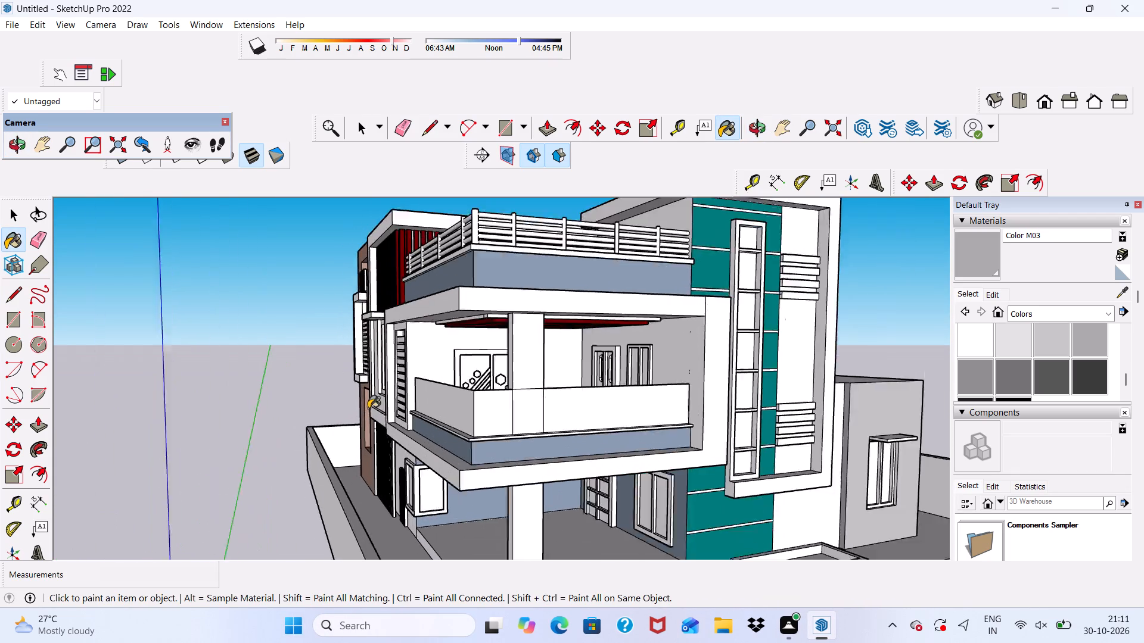
Paint the front faces of the four ground-floor vertical slats nearest the Niraj_Skin wall with Color M03.
scroll(368, 408, "down", 1)
middle_click_drag(388, 429, 488, 451)
middle_click_drag(532, 453, 724, 429)
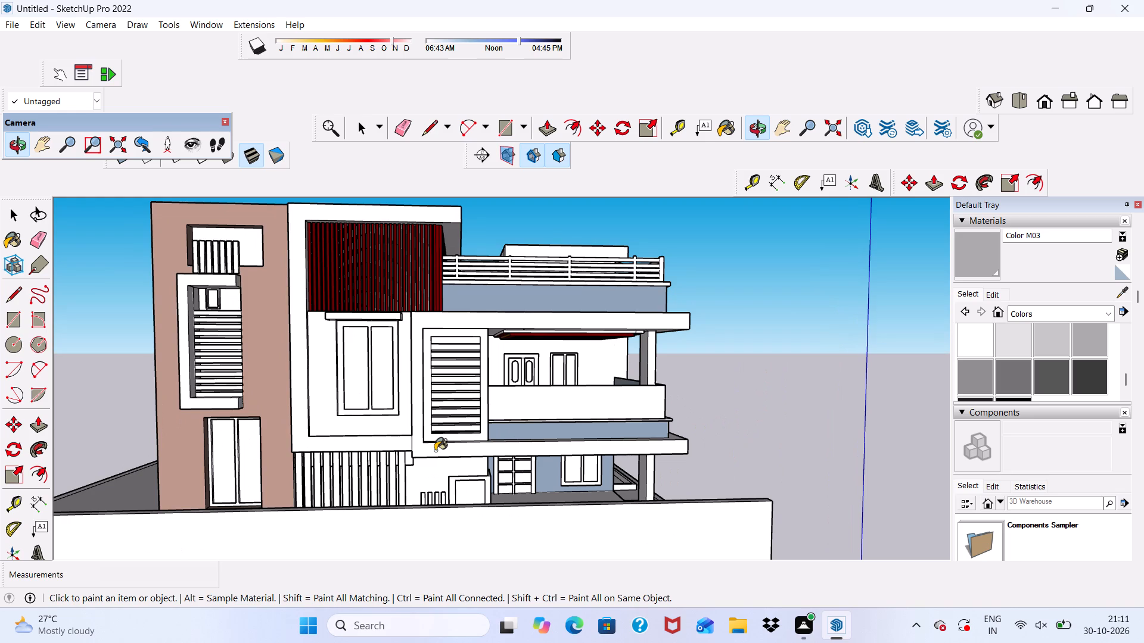
scroll(246, 485, "up", 5)
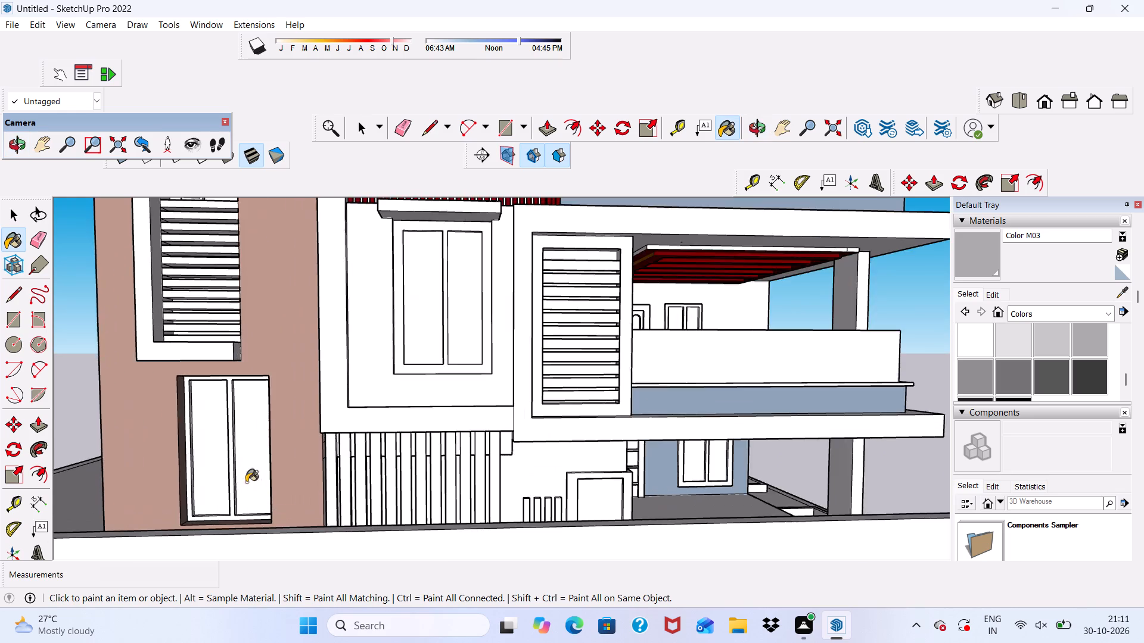
scroll(391, 468, "up", 14)
left_click(263, 427)
scroll(303, 439, "up", 3)
left_click(303, 439)
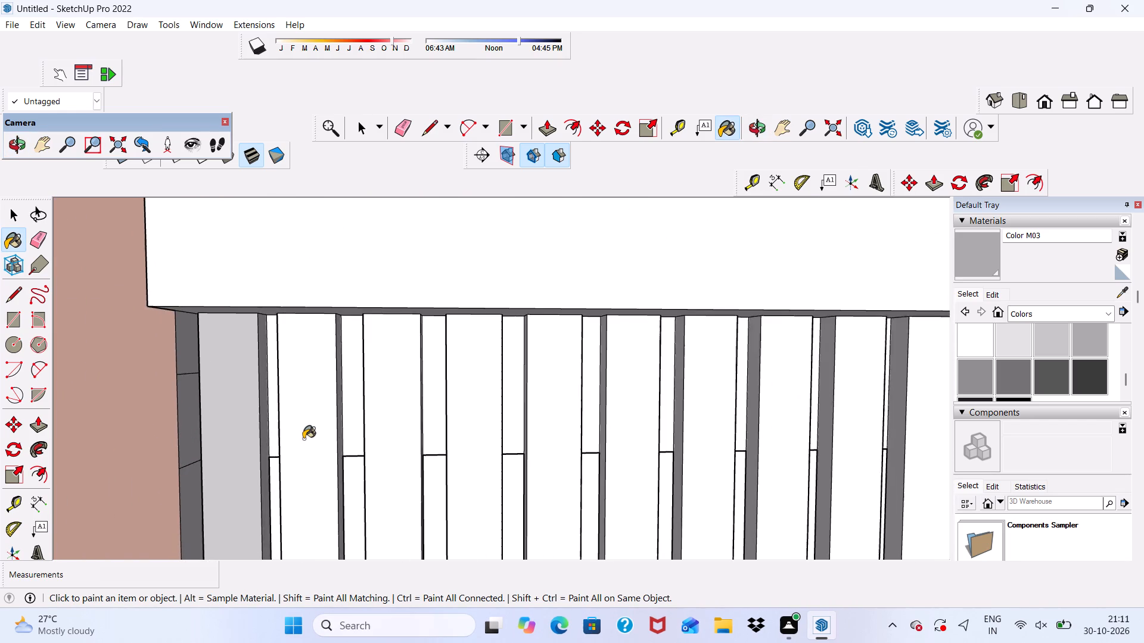
scroll(355, 434, "down", 3)
left_click(397, 444)
left_click(453, 445)
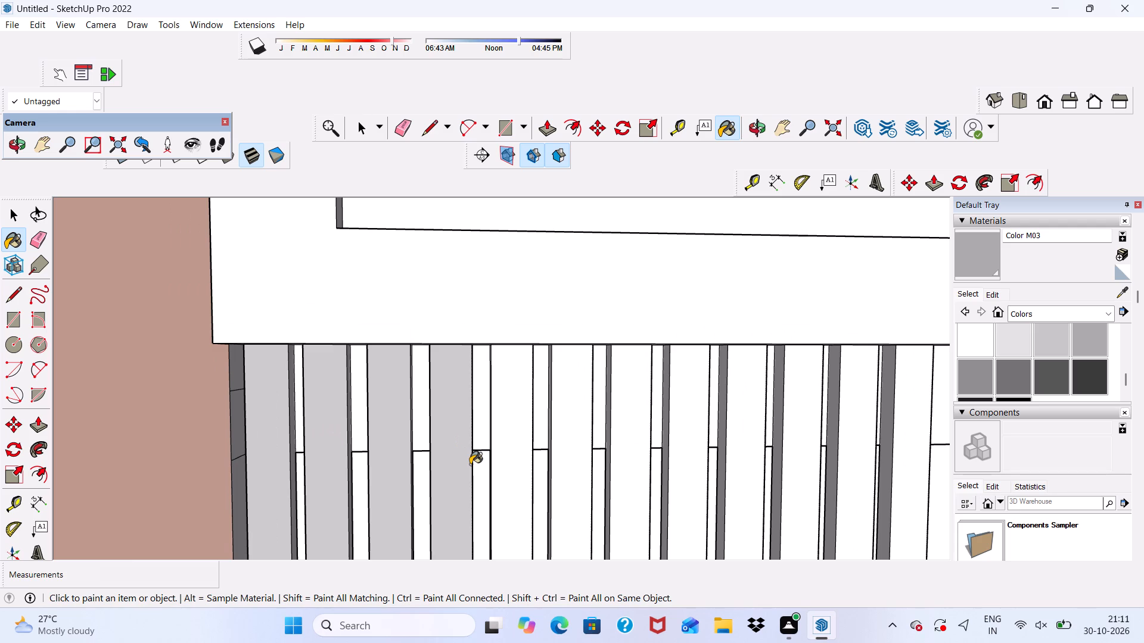
Paint the front faces of the remaining eight ground-floor vertical slats with Color M03.
scroll(471, 444, "down", 6)
scroll(483, 408, "up", 7)
left_click(486, 412)
scroll(533, 433, "up", 3)
left_click(598, 447)
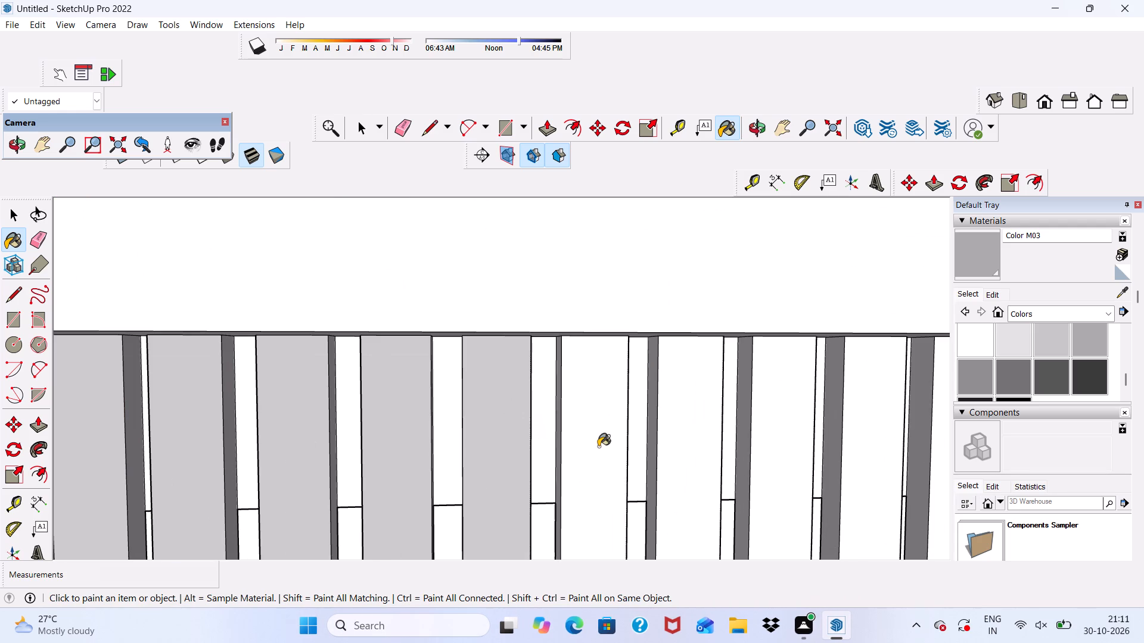
left_click(679, 433)
left_click(773, 430)
scroll(502, 385, "down", 11)
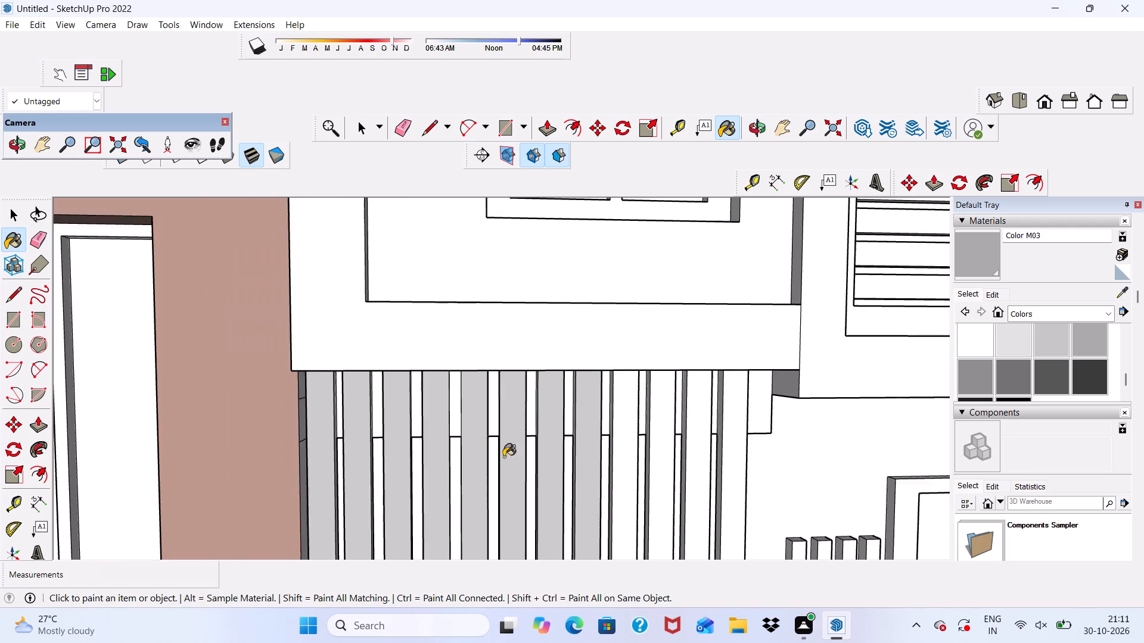
scroll(620, 455, "up", 7)
left_click(594, 424)
left_click(676, 413)
left_click(740, 412)
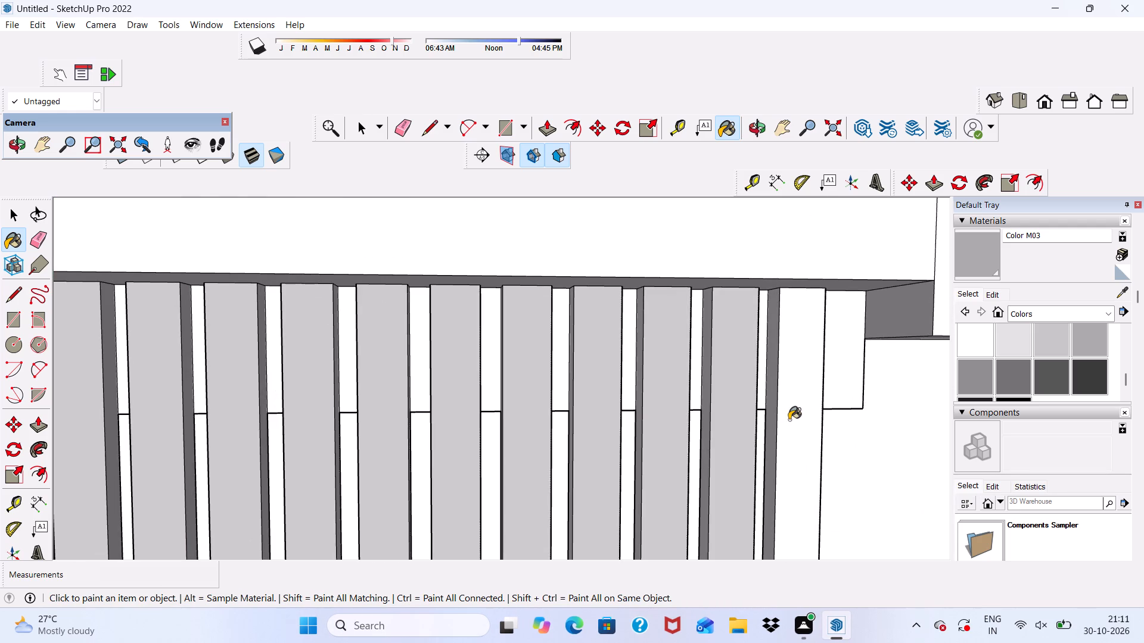
left_click(789, 420)
Paint the porch-facing side faces of the seven ground-floor slats nearest the porch with Color M03.
scroll(786, 413, "down", 5)
middle_click_drag(786, 431, 551, 430)
scroll(635, 427, "up", 6)
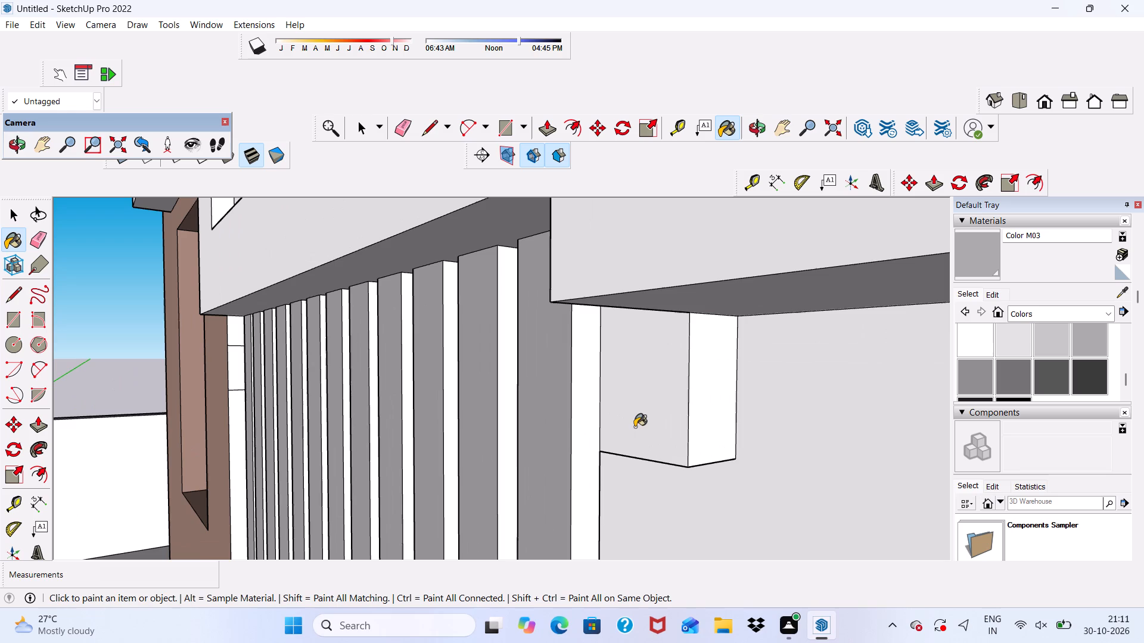
scroll(635, 427, "up", 1)
left_click(577, 413)
scroll(508, 426, "up", 3)
left_click(501, 425)
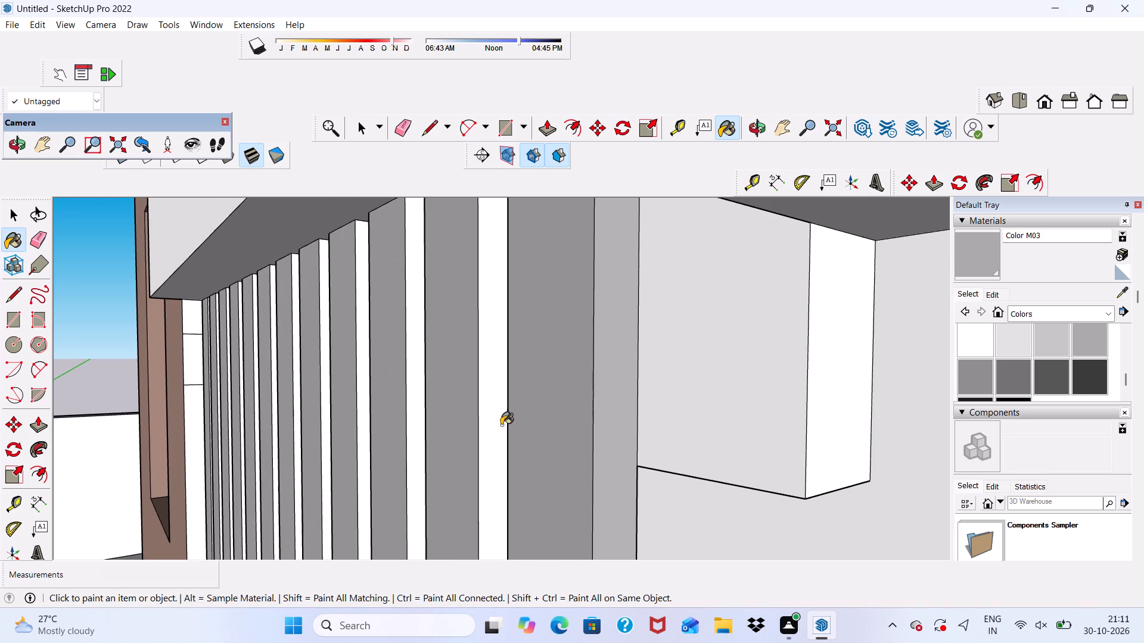
scroll(407, 392, "up", 4)
left_click(416, 360)
scroll(372, 368, "up", 3)
left_click(329, 361)
scroll(281, 364, "up", 4)
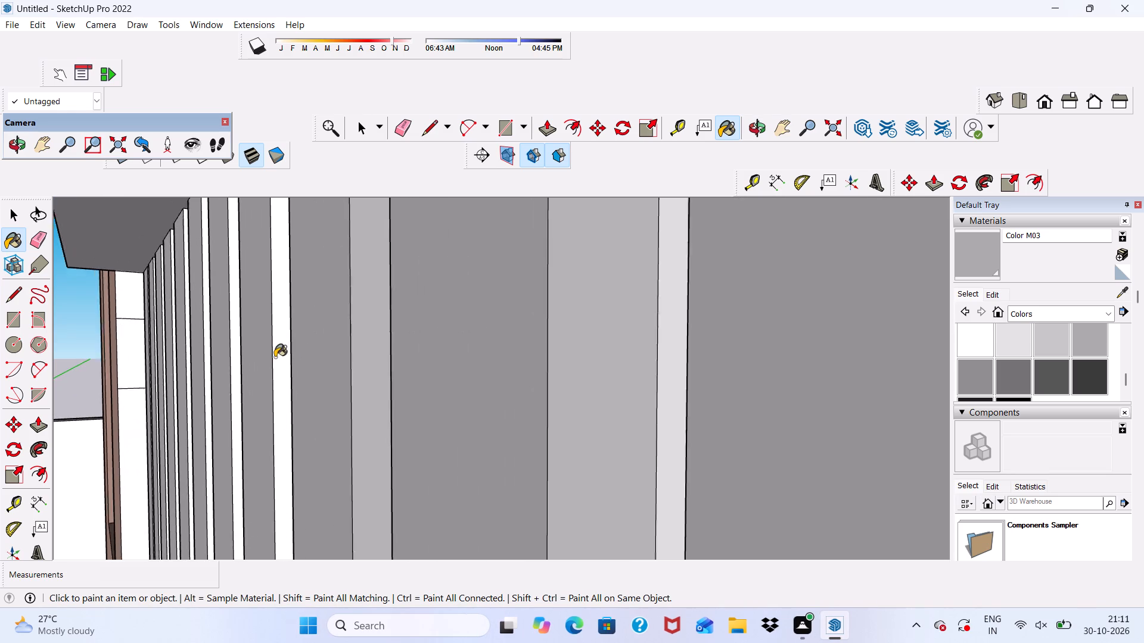
left_click(275, 352)
scroll(250, 355, "up", 4)
left_click(225, 332)
scroll(179, 341, "up", 9)
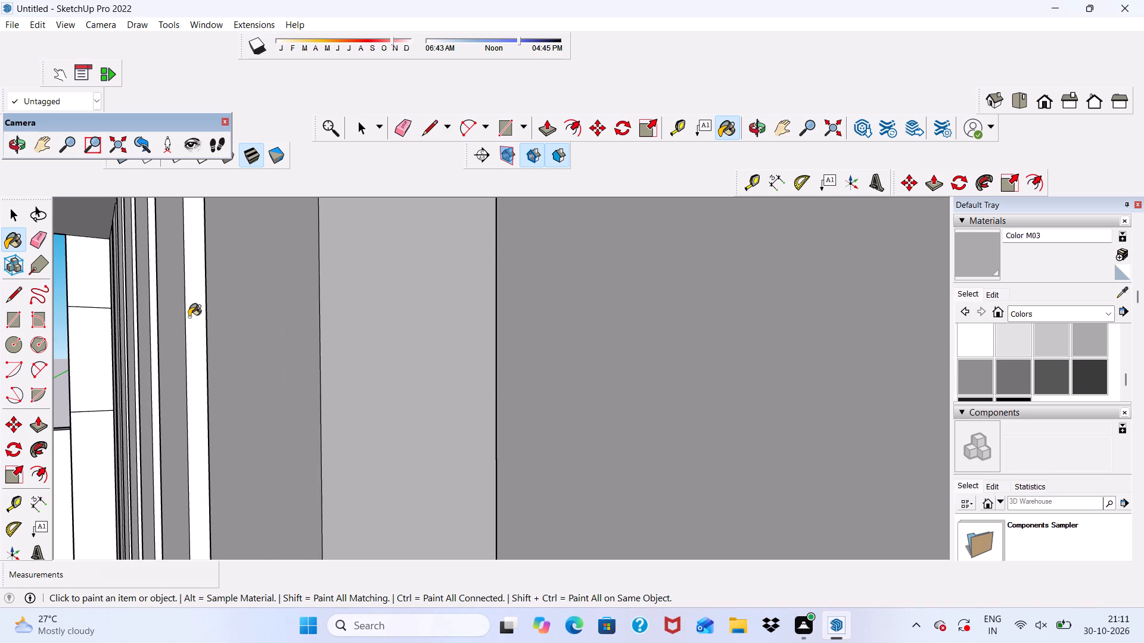
left_click(189, 317)
Paint the porch-facing side faces of the five remaining ground-floor slats, towards the Niraj_Skin wall, with Color M03.
scroll(189, 317, "down", 17)
scroll(359, 324, "up", 10)
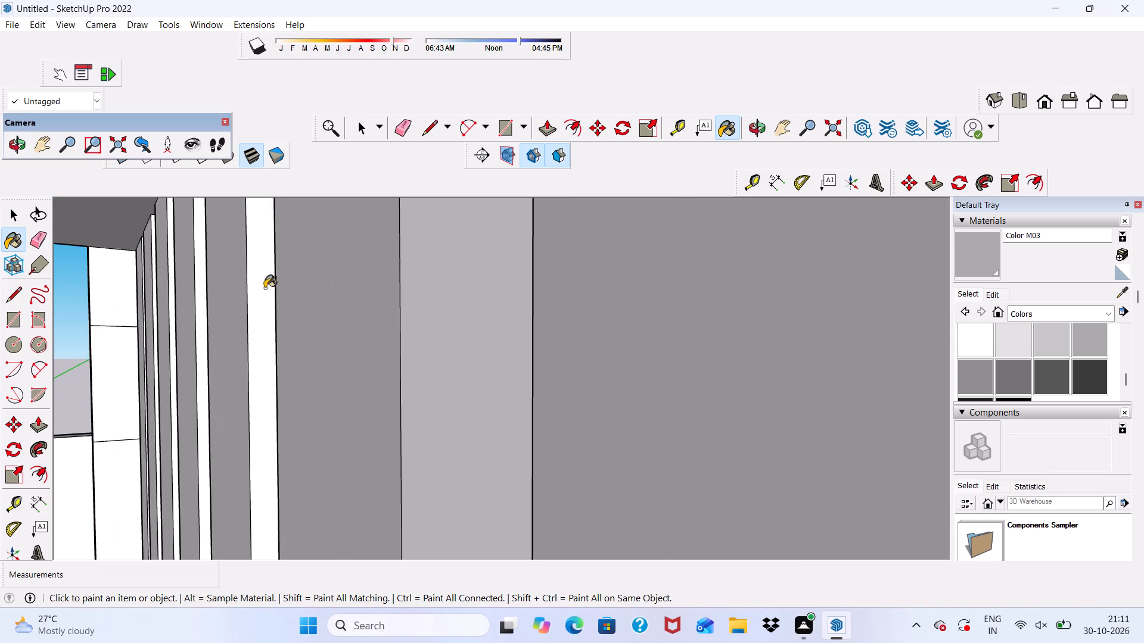
left_click(265, 288)
scroll(297, 281, "down", 6)
scroll(217, 271, "up", 8)
left_click(275, 338)
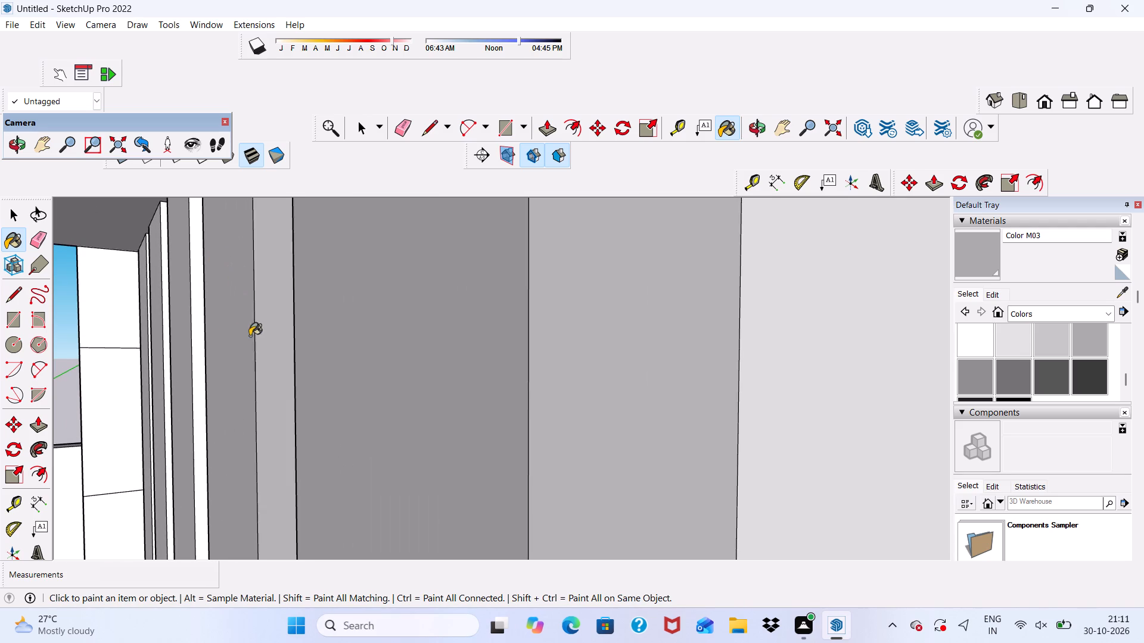
scroll(227, 335, "up", 4)
left_click(192, 327)
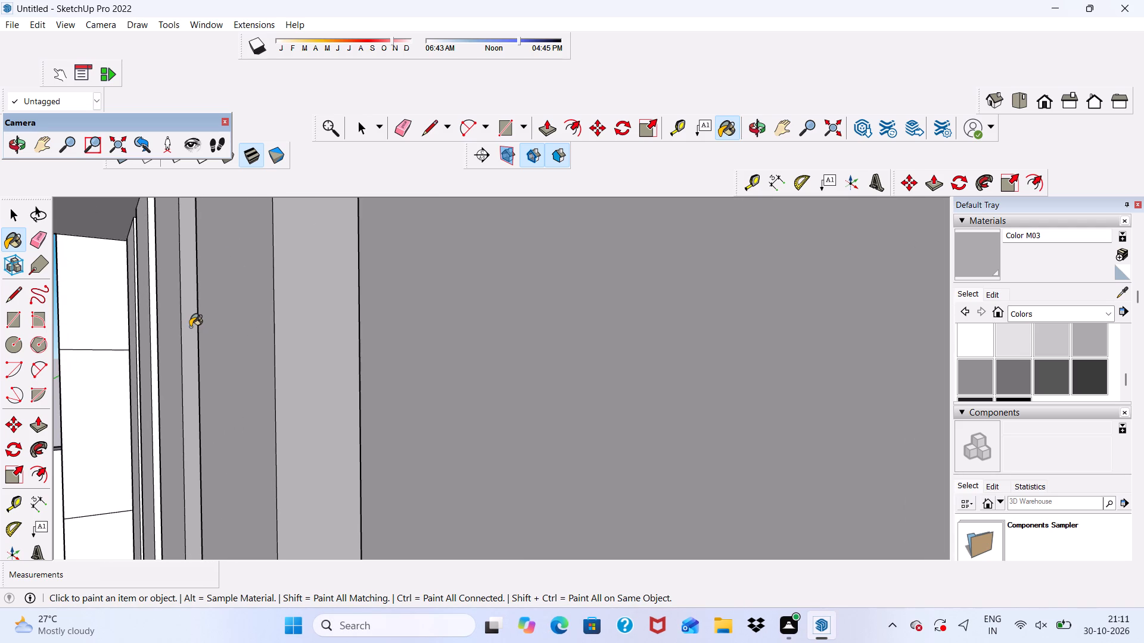
scroll(277, 364, "down", 12)
scroll(119, 318, "up", 7)
left_click(501, 380)
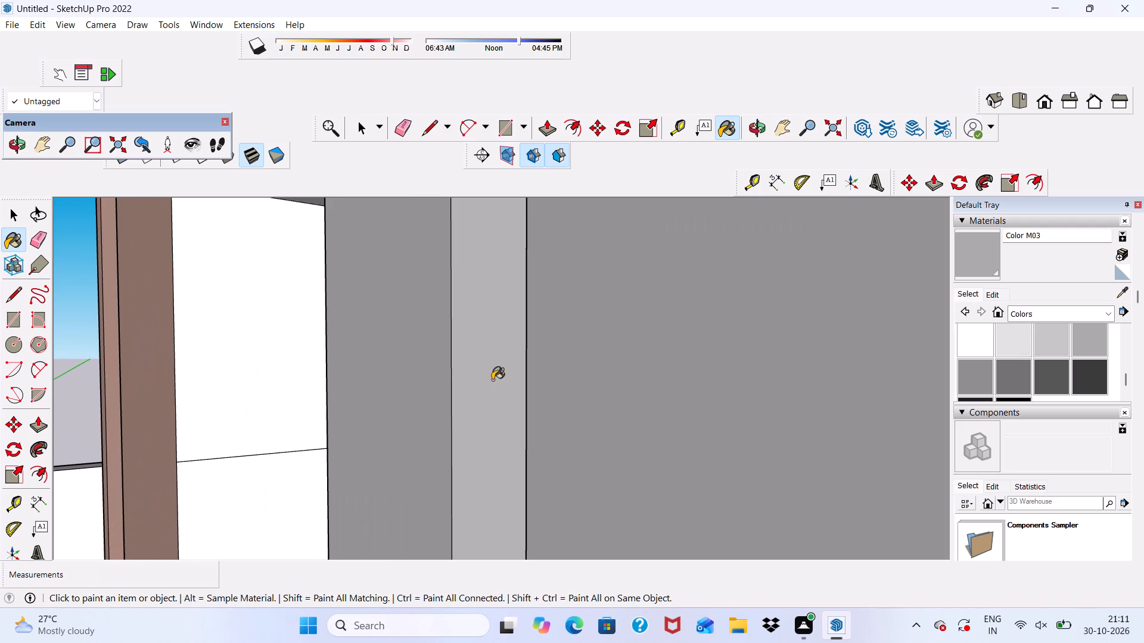
scroll(456, 385, "down", 11)
scroll(557, 396, "up", 3)
left_click(444, 357)
scroll(431, 310, "down", 11)
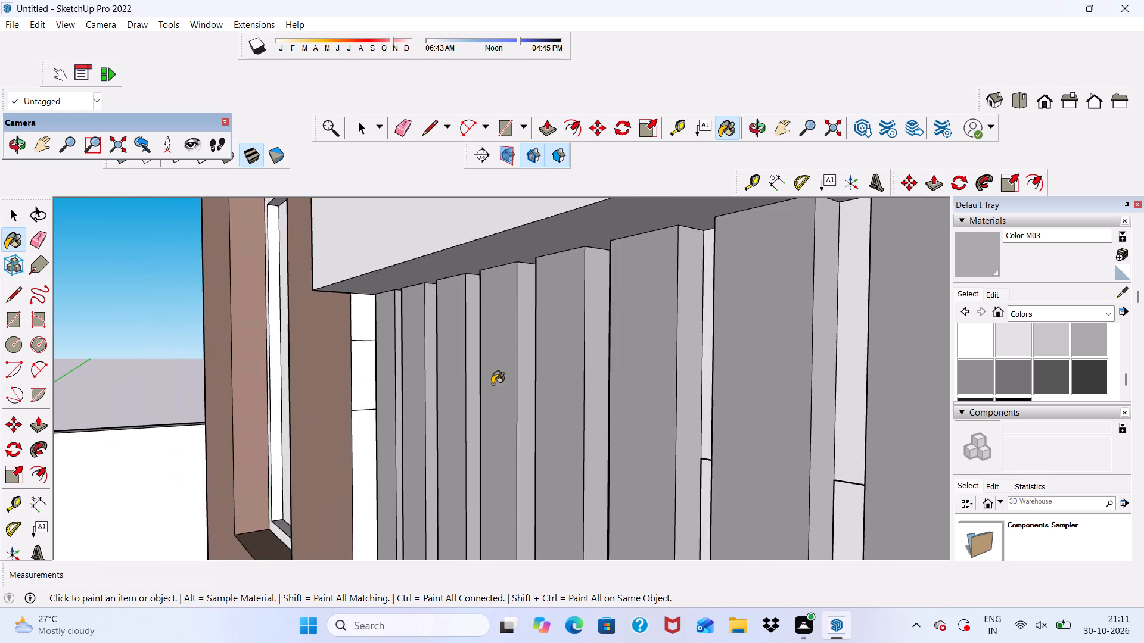
Paint the opposite side faces of the ground-floor slats with Color M03, starting beside the Niraj_Skin wall.
scroll(492, 384, "down", 11)
middle_click_drag(507, 449, 864, 491)
scroll(408, 477, "up", 6)
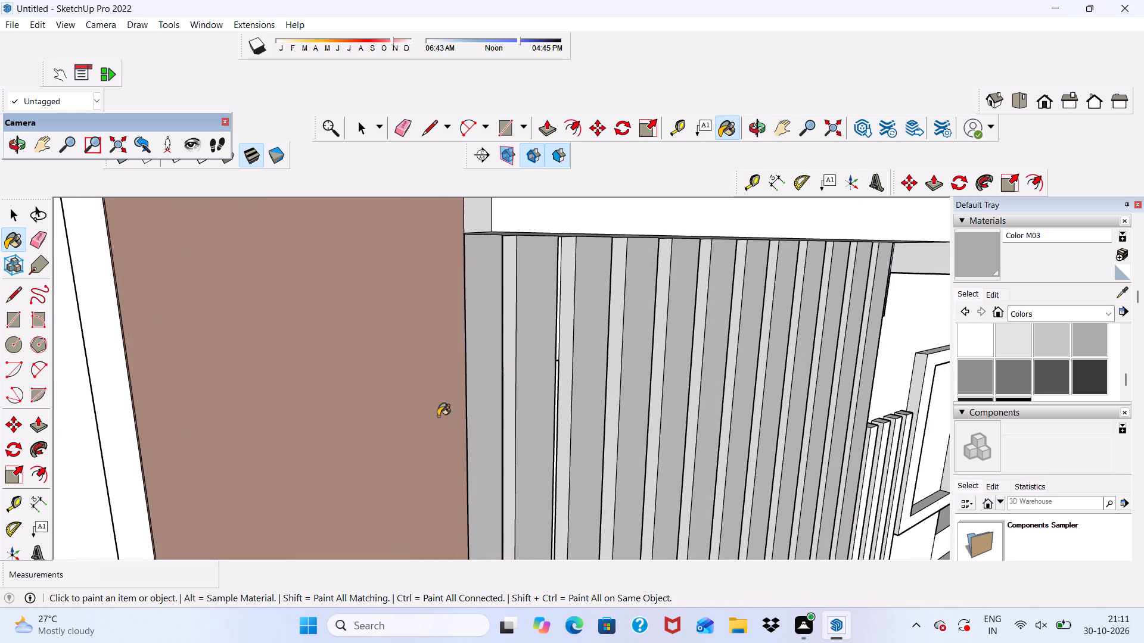
scroll(506, 394, "up", 5)
left_click(512, 388)
left_click(606, 408)
left_click(673, 433)
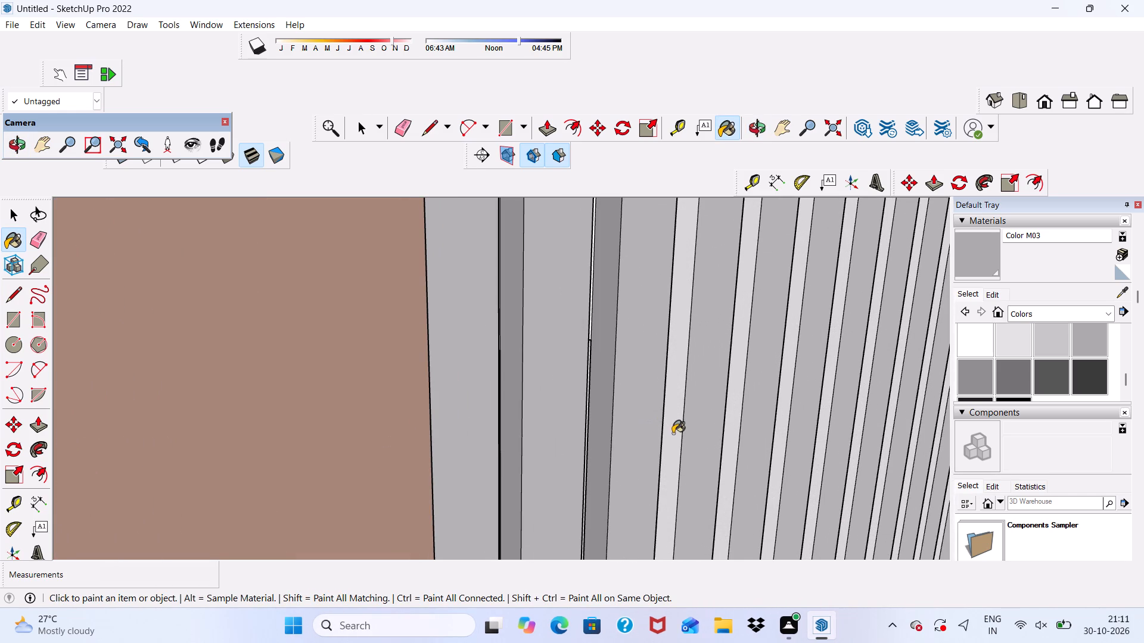
left_click(729, 467)
scroll(758, 446, "up", 4)
left_click(781, 455)
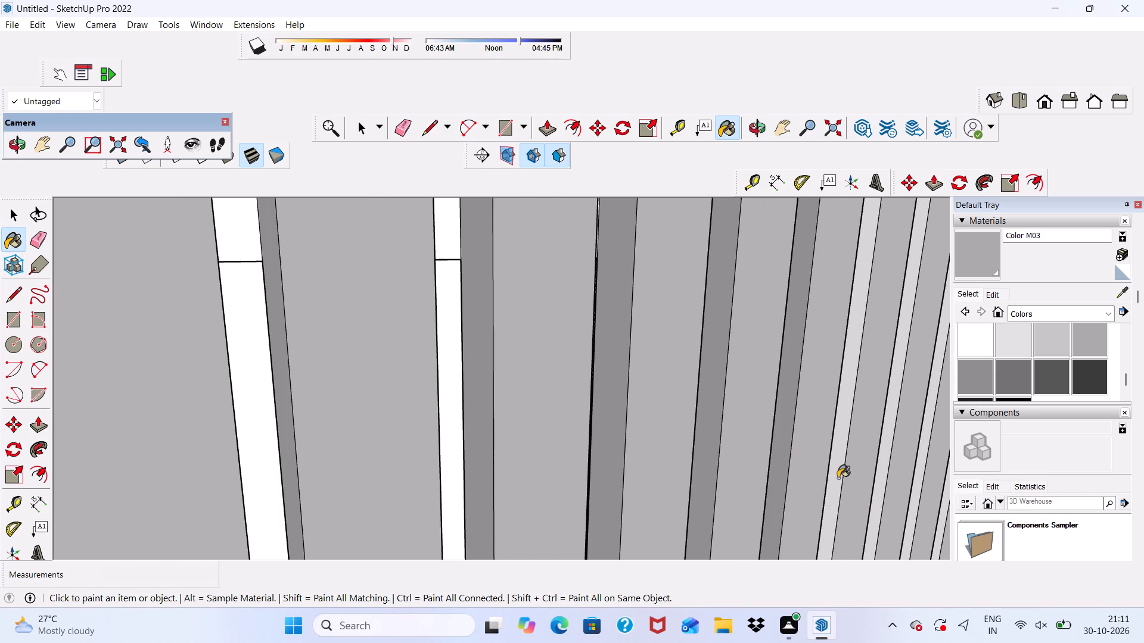
left_click(838, 478)
Paint the opposite side faces of the remaining ground-floor slats towards the porch with Color M03.
scroll(754, 469, "down", 10)
scroll(511, 422, "down", 5)
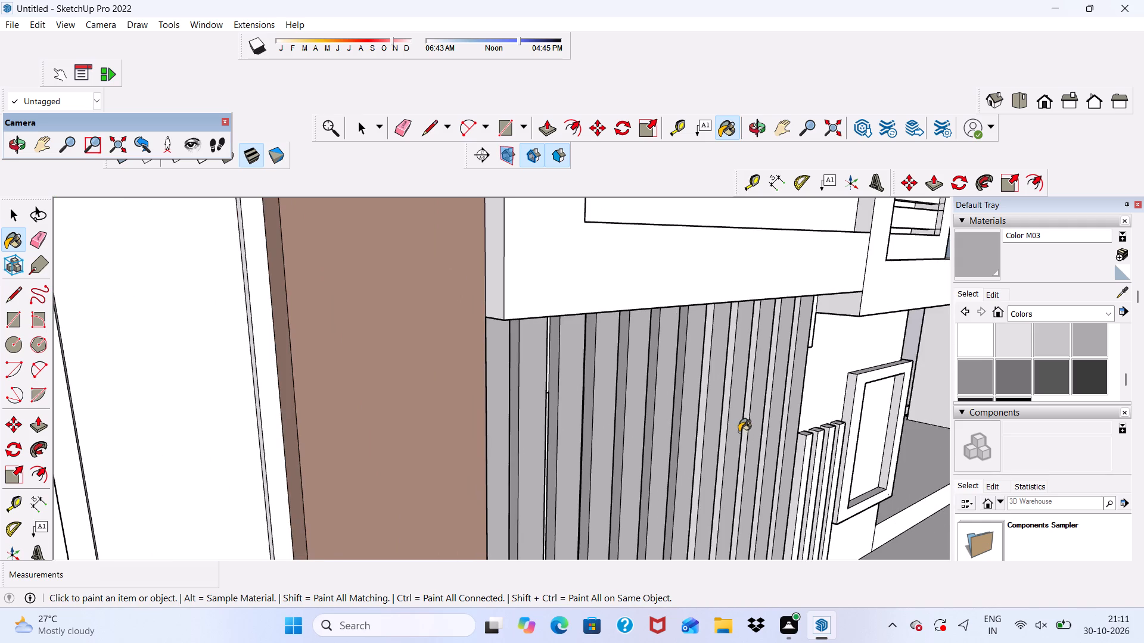
scroll(738, 429, "up", 10)
left_click(648, 344)
scroll(737, 382, "up", 3)
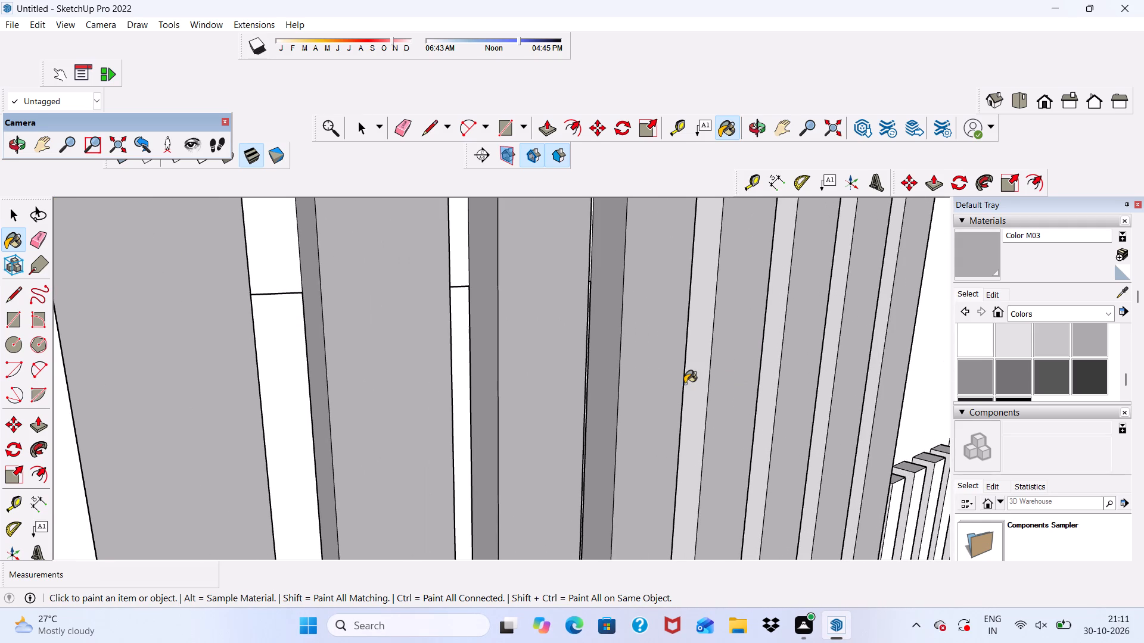
left_click(699, 385)
scroll(757, 406, "up", 3)
left_click(768, 420)
left_click(837, 451)
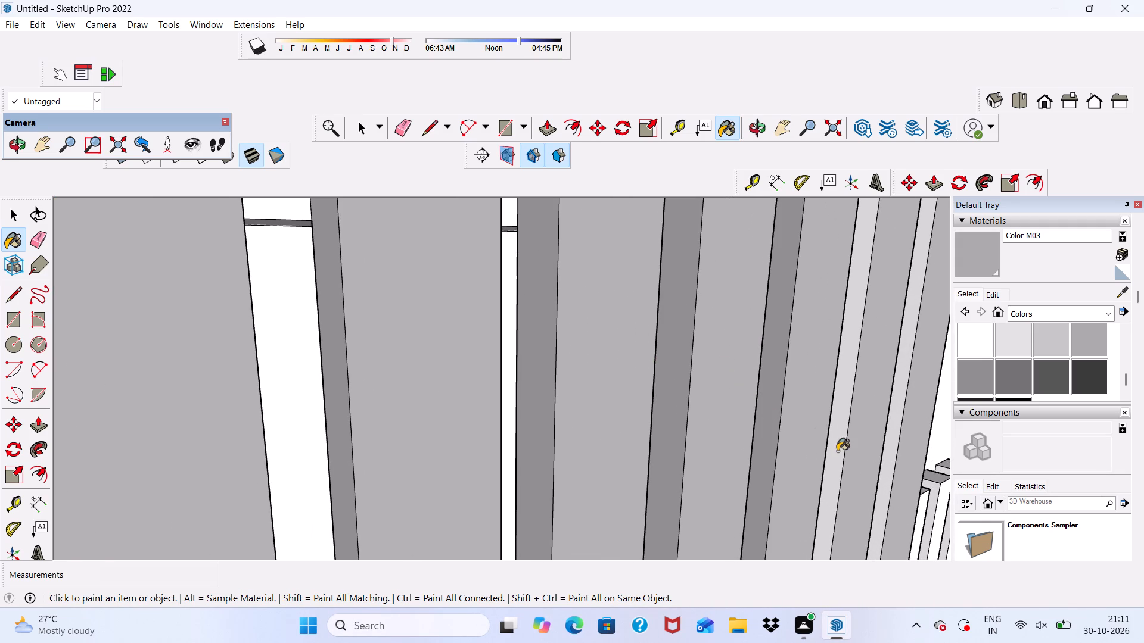
left_click(892, 460)
Examine the finished ground-floor slats and the whole house exterior from several angles and distances.
scroll(872, 445, "down", 10)
middle_click_drag(828, 504, 505, 469)
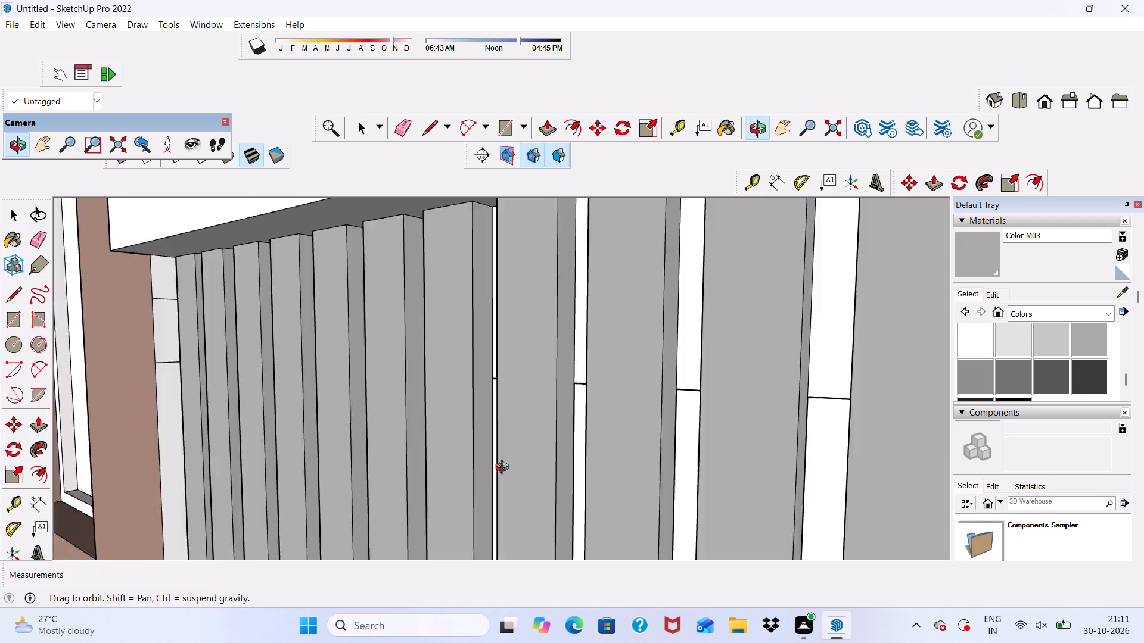
middle_click_drag(505, 469, 474, 469)
scroll(483, 413, "down", 20)
scroll(483, 413, "down", 6)
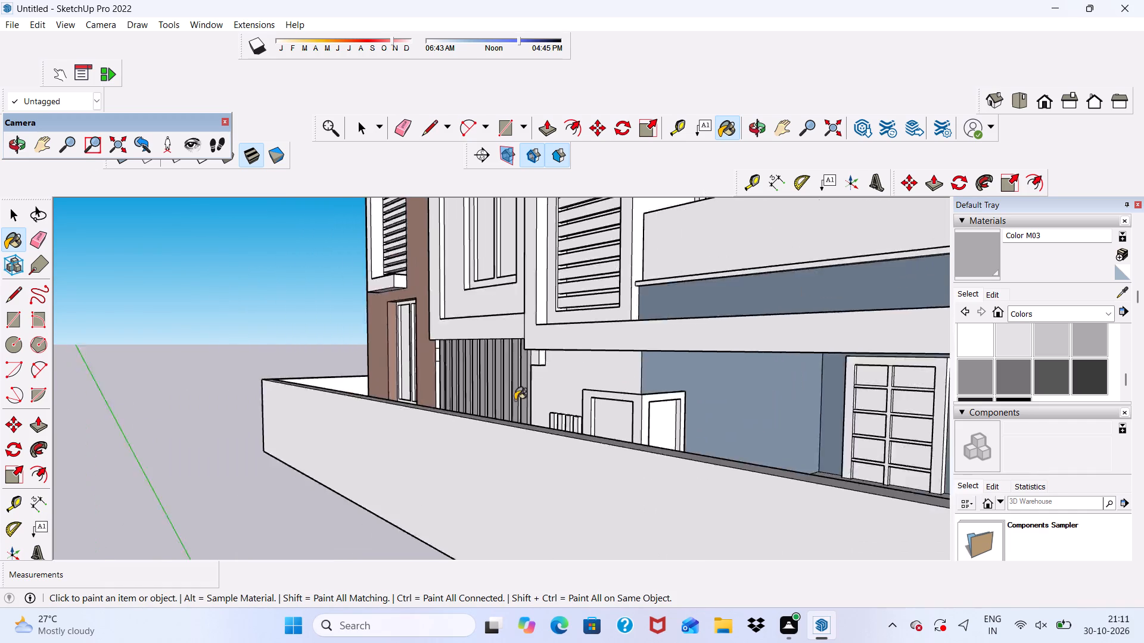
scroll(515, 400, "down", 7)
scroll(598, 454, "up", 1)
middle_click_drag(599, 457, 694, 483)
scroll(491, 399, "down", 6)
middle_click_drag(604, 502, 603, 505)
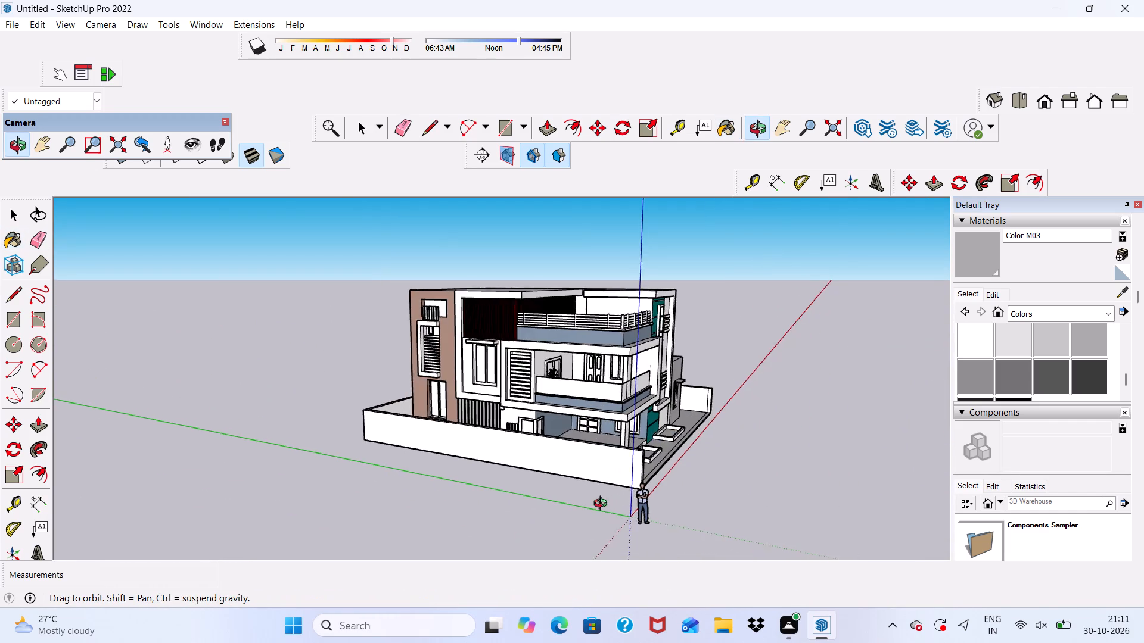
middle_click_drag(603, 505, 407, 483)
scroll(405, 480, "up", 7)
scroll(394, 441, "down", 3)
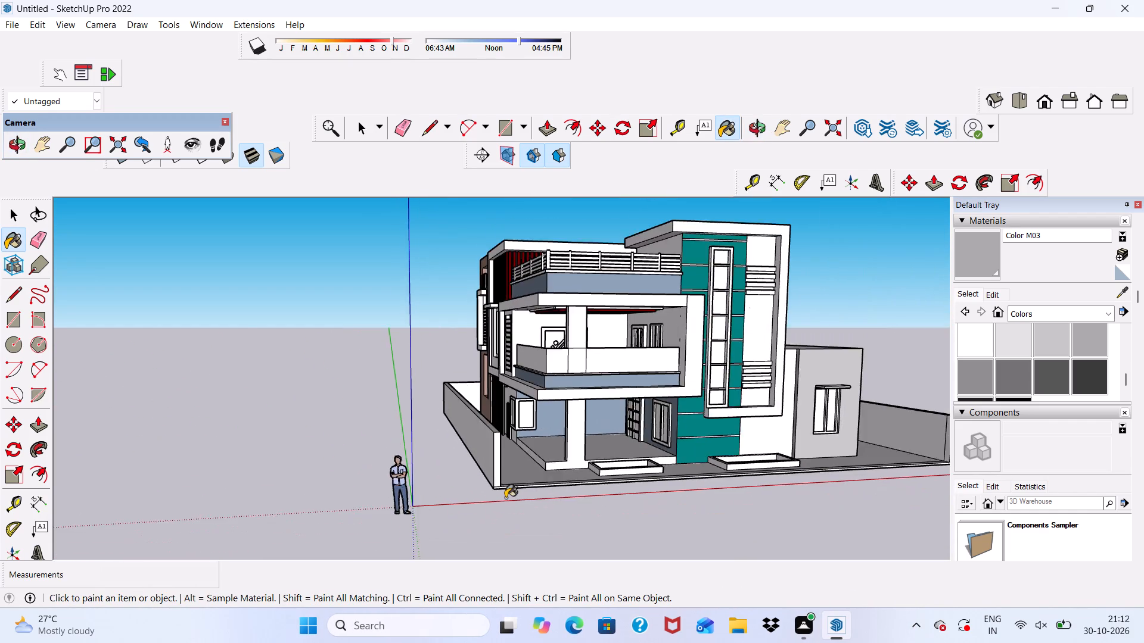
scroll(506, 498, "up", 1)
middle_click_drag(506, 498, 582, 520)
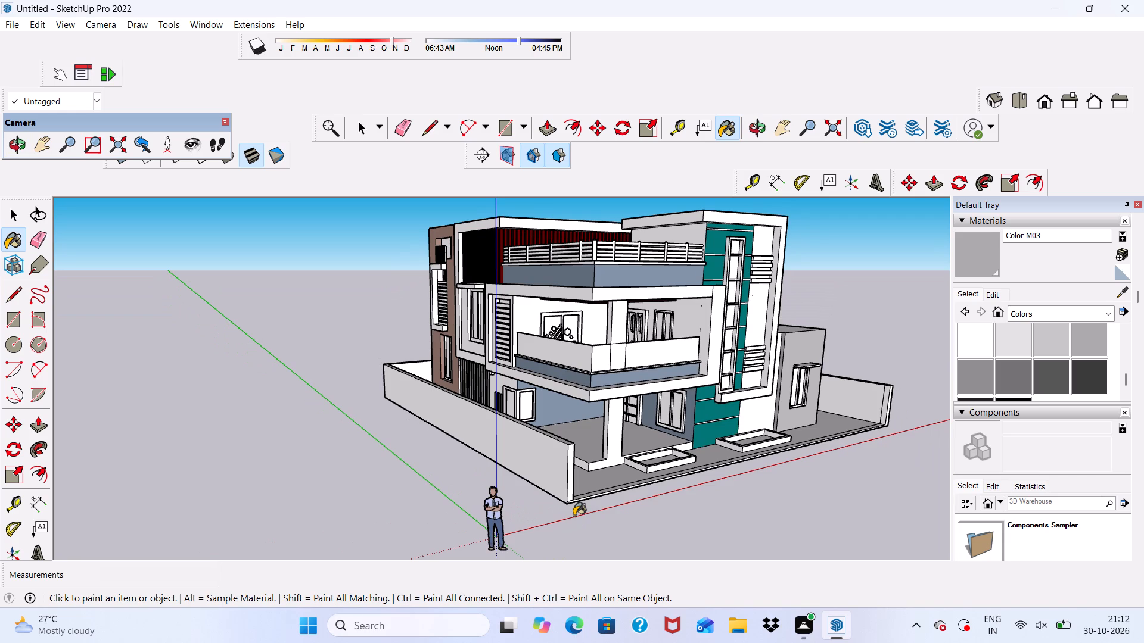
scroll(654, 480, "up", 1)
scroll(621, 456, "down", 4)
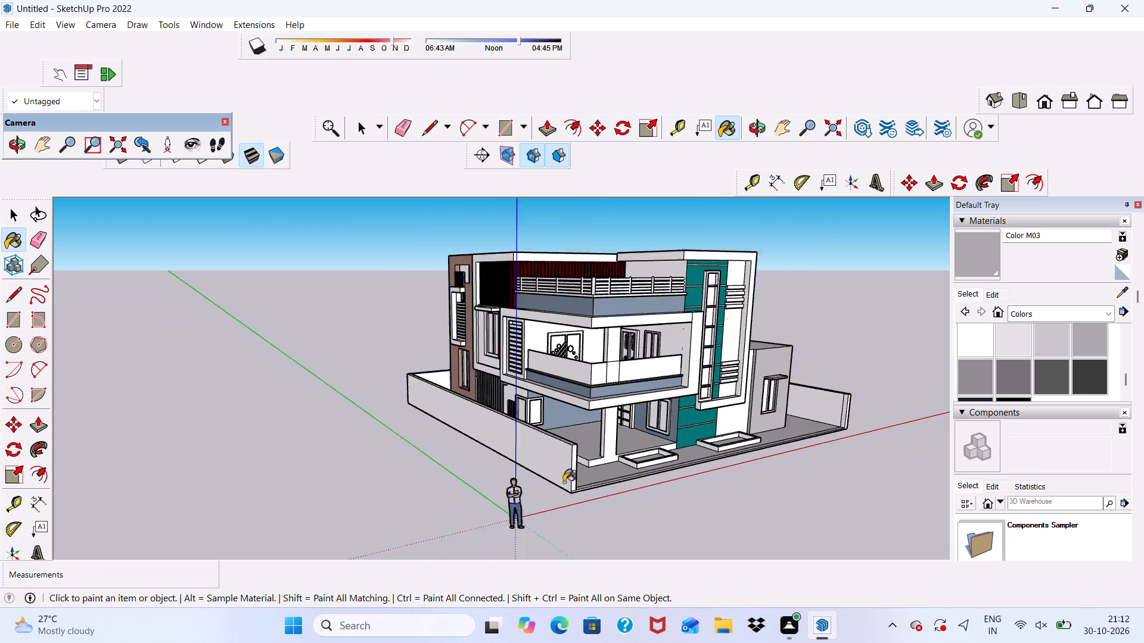
scroll(564, 482, "down", 2)
middle_click_drag(555, 499, 466, 481)
middle_click_drag(431, 476, 537, 494)
Pick Color M06 and try to paint the front edge of the plot with it.
left_click(1059, 372)
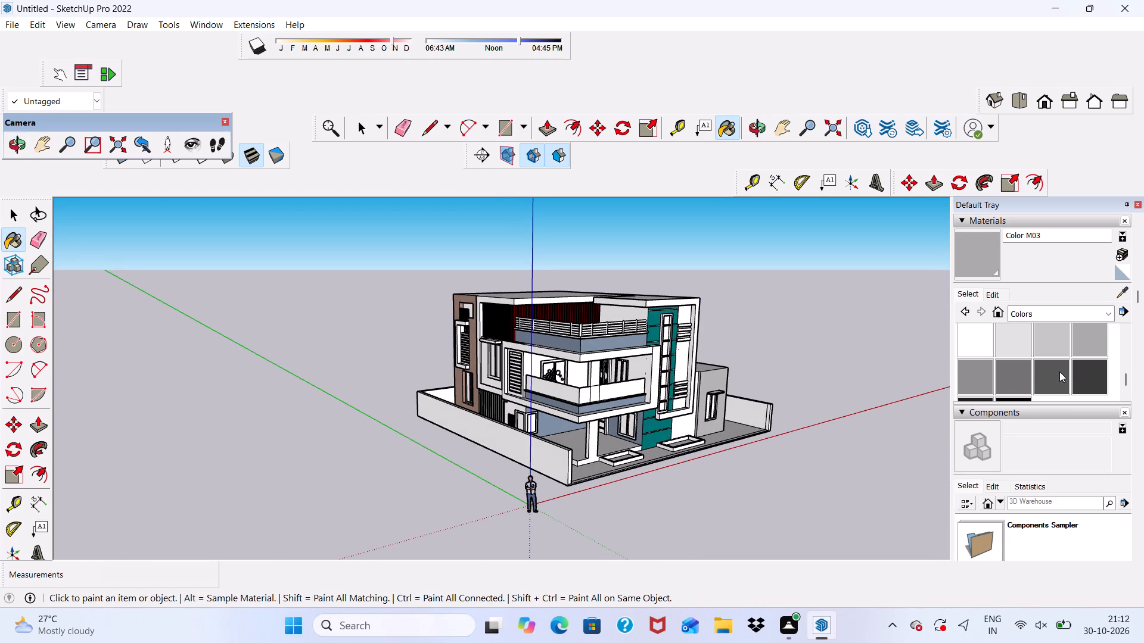
scroll(667, 382, "up", 11)
left_click(704, 474)
scroll(621, 502, "down", 10)
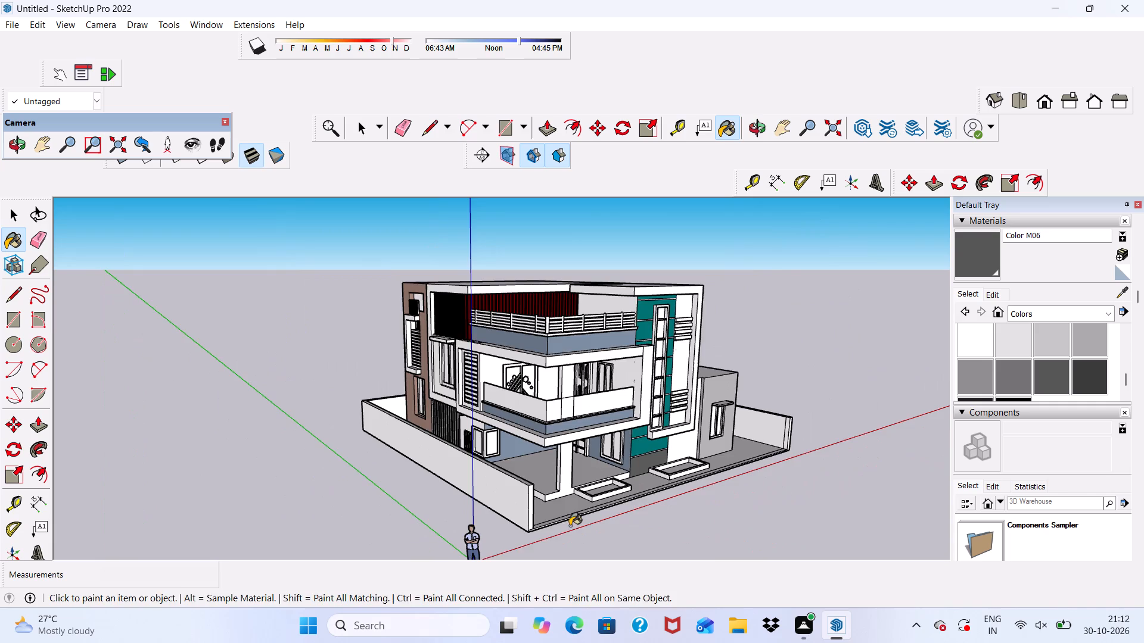
Look through the Colors collection for another facade shade.
scroll(570, 526, "up", 1)
middle_click_drag(570, 525, 550, 521)
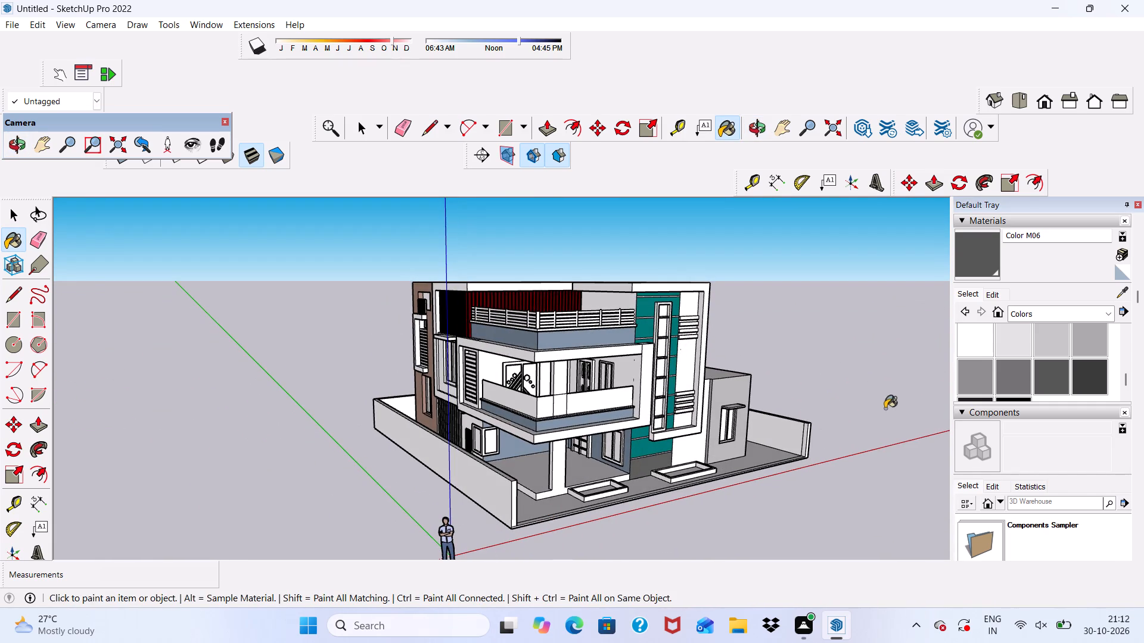
scroll(1080, 349, "up", 4)
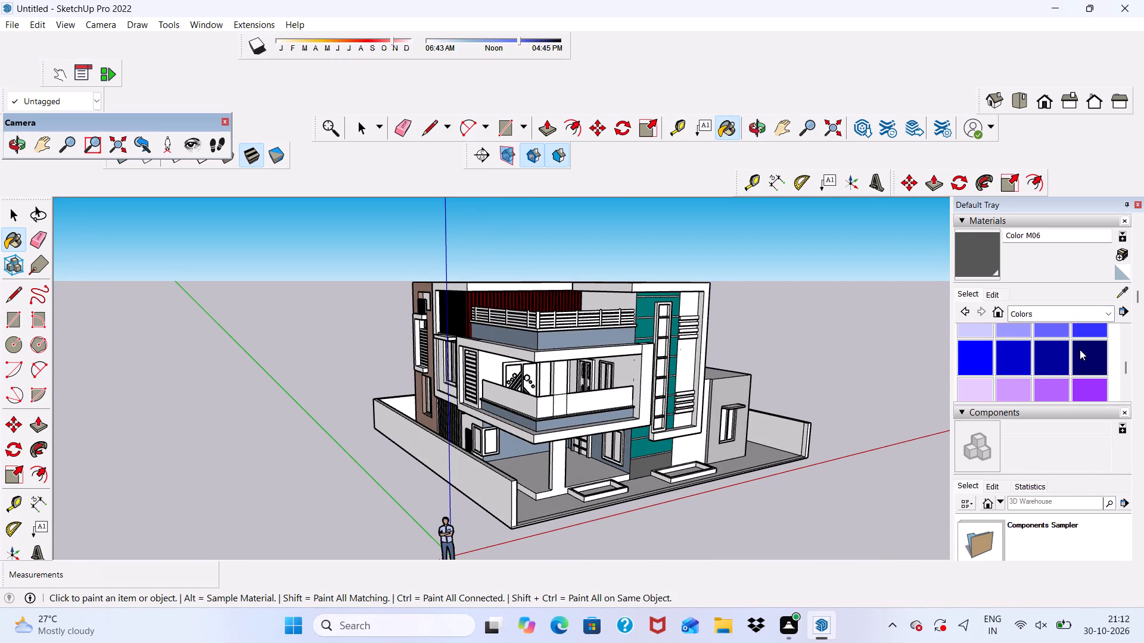
scroll(1079, 349, "up", 1)
scroll(1079, 349, "down", 1)
scroll(1079, 349, "up", 1)
scroll(1079, 349, "down", 1)
scroll(1079, 349, "up", 1)
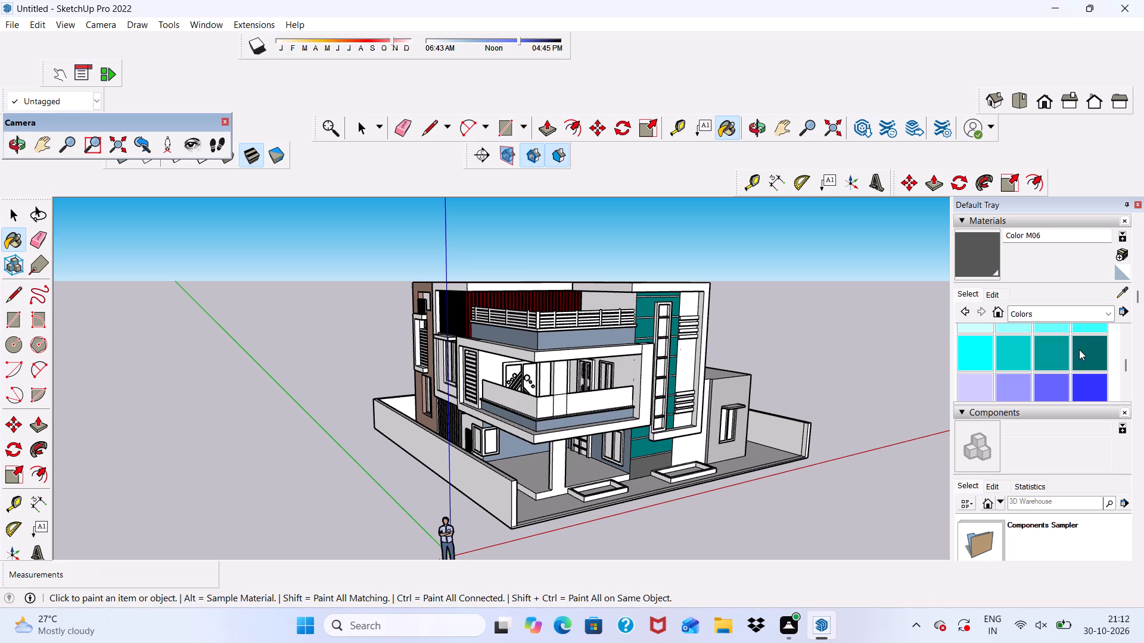
scroll(1079, 349, "up", 3)
scroll(1079, 349, "down", 10)
scroll(1079, 349, "up", 1)
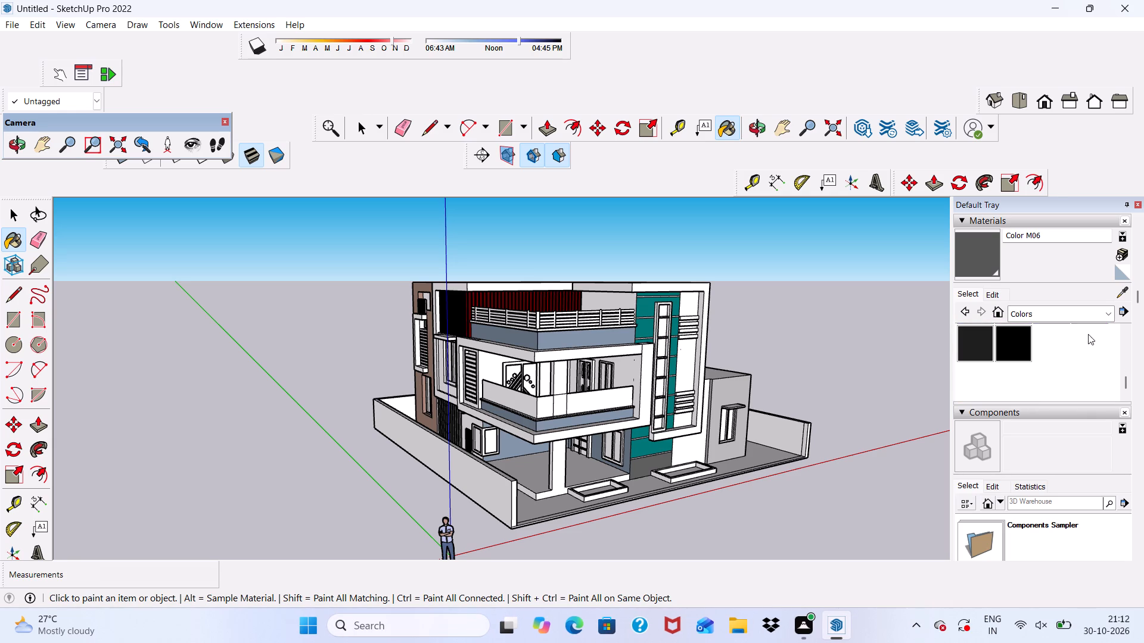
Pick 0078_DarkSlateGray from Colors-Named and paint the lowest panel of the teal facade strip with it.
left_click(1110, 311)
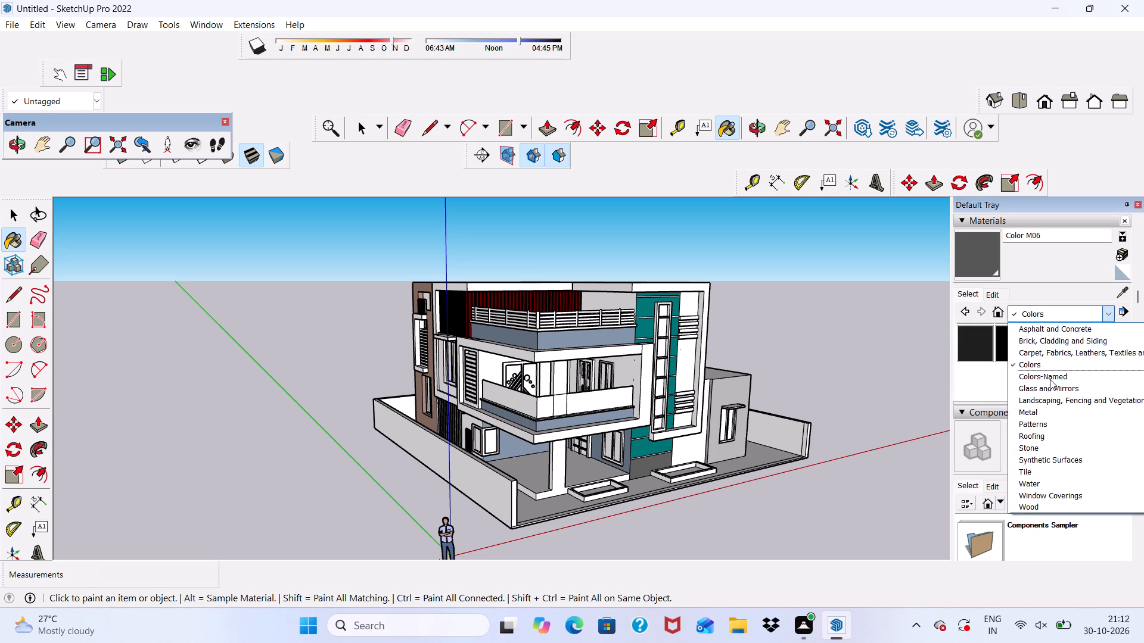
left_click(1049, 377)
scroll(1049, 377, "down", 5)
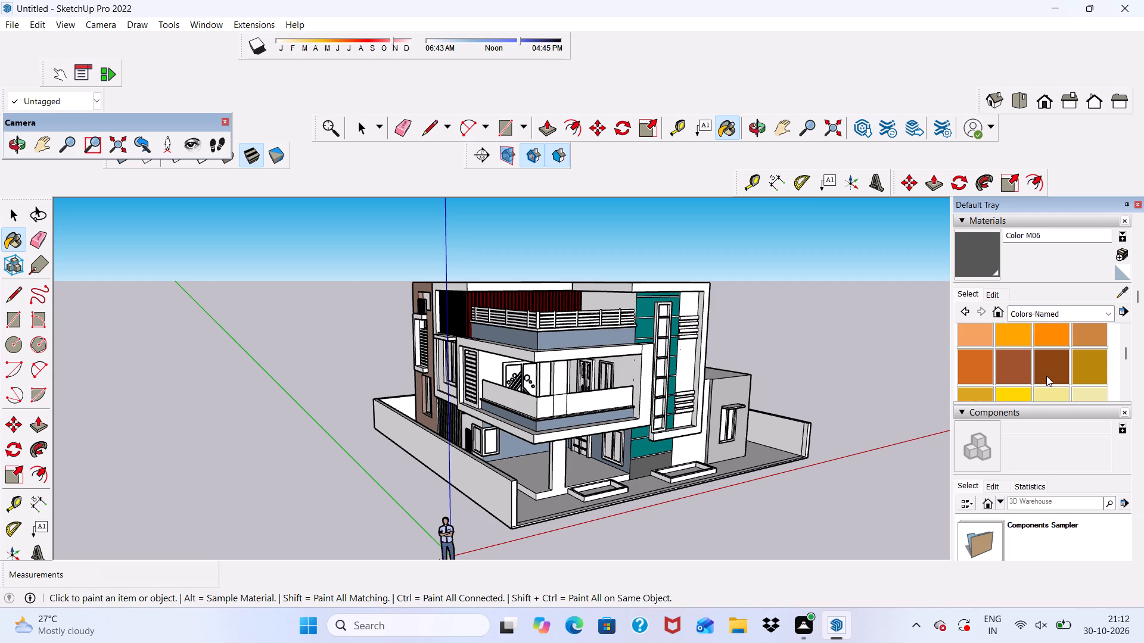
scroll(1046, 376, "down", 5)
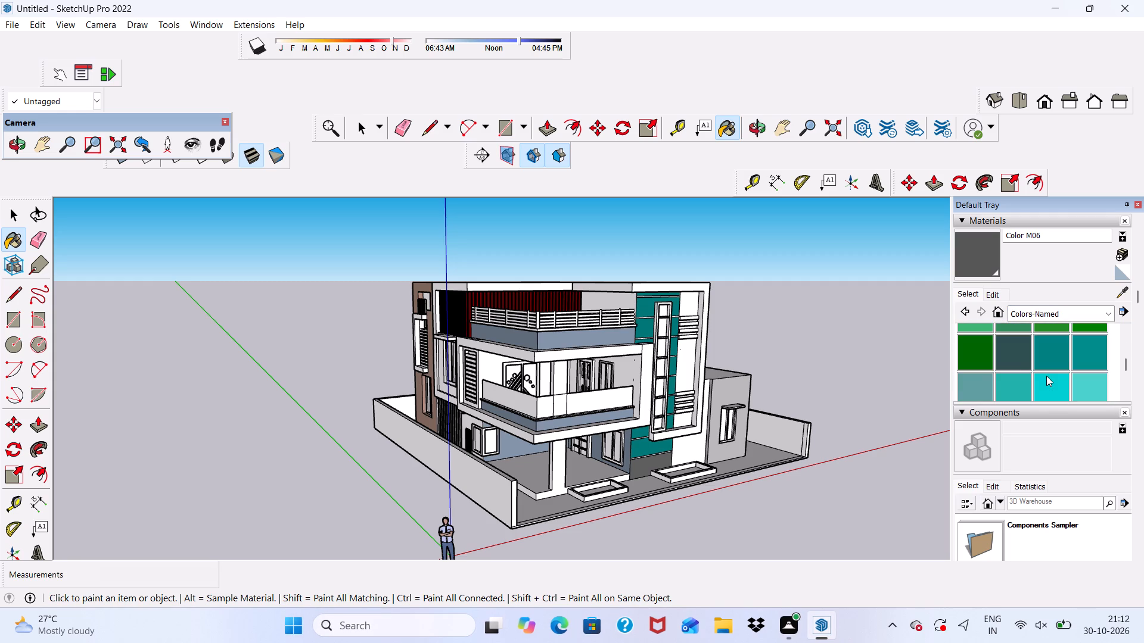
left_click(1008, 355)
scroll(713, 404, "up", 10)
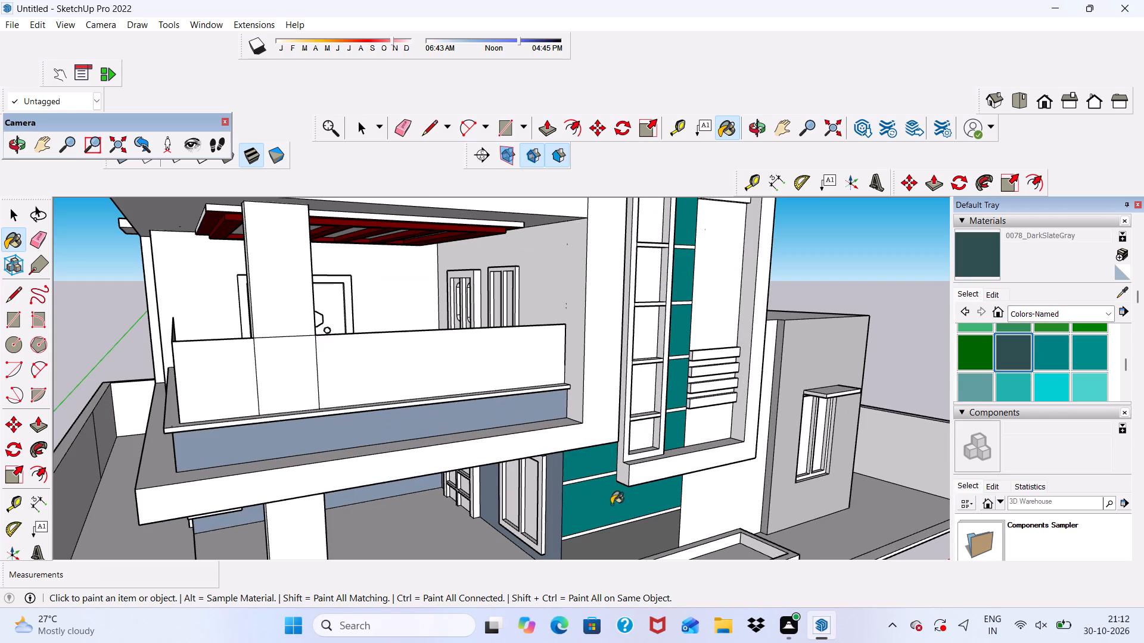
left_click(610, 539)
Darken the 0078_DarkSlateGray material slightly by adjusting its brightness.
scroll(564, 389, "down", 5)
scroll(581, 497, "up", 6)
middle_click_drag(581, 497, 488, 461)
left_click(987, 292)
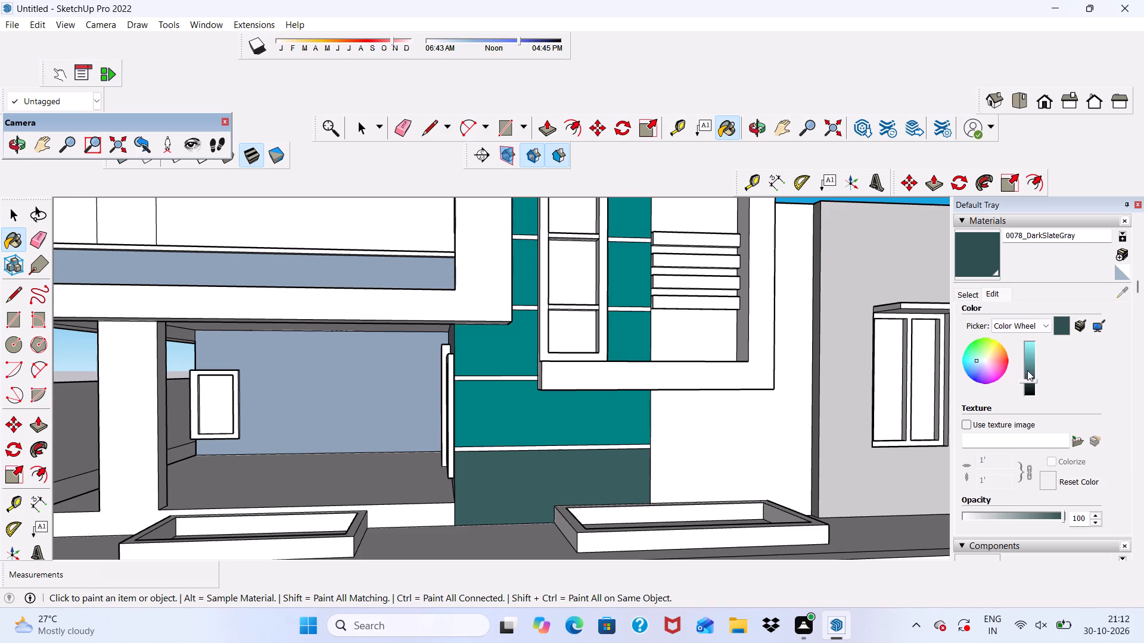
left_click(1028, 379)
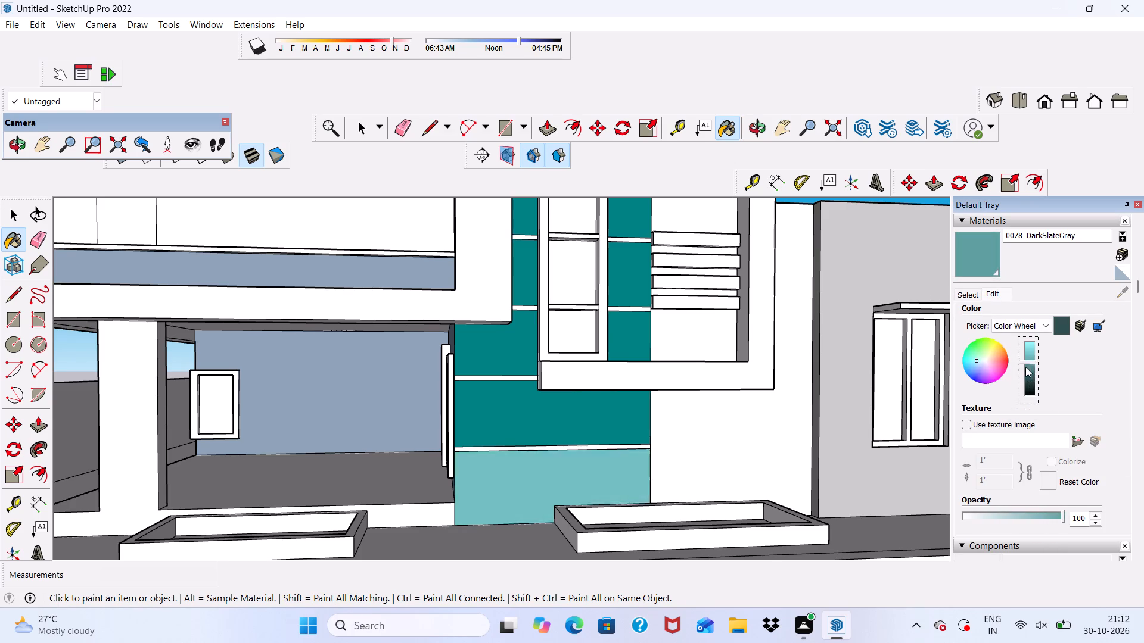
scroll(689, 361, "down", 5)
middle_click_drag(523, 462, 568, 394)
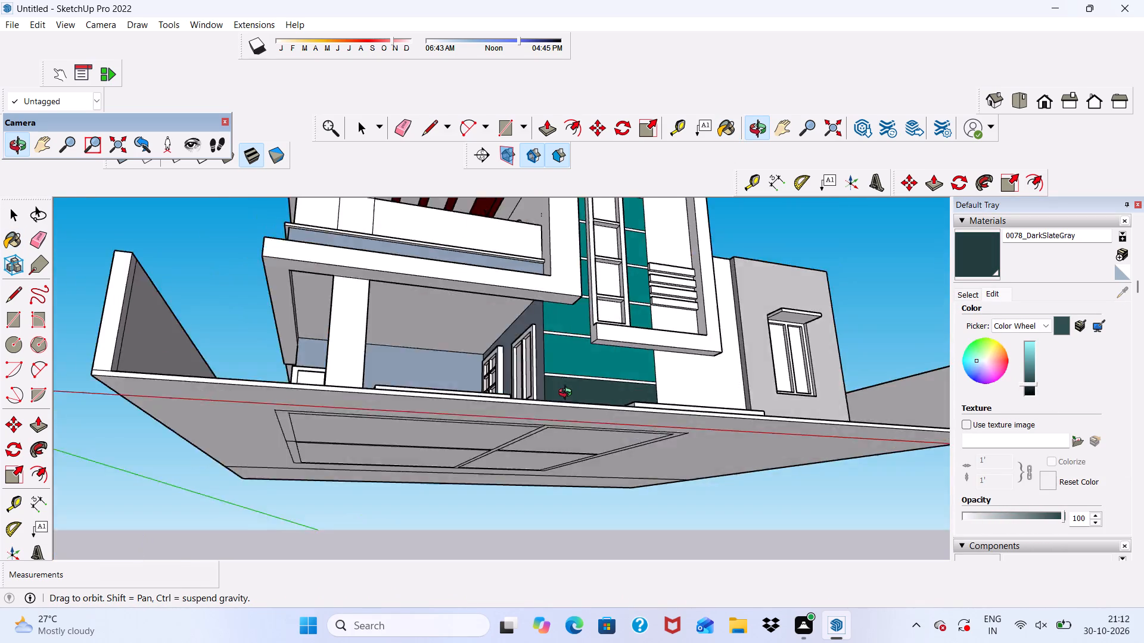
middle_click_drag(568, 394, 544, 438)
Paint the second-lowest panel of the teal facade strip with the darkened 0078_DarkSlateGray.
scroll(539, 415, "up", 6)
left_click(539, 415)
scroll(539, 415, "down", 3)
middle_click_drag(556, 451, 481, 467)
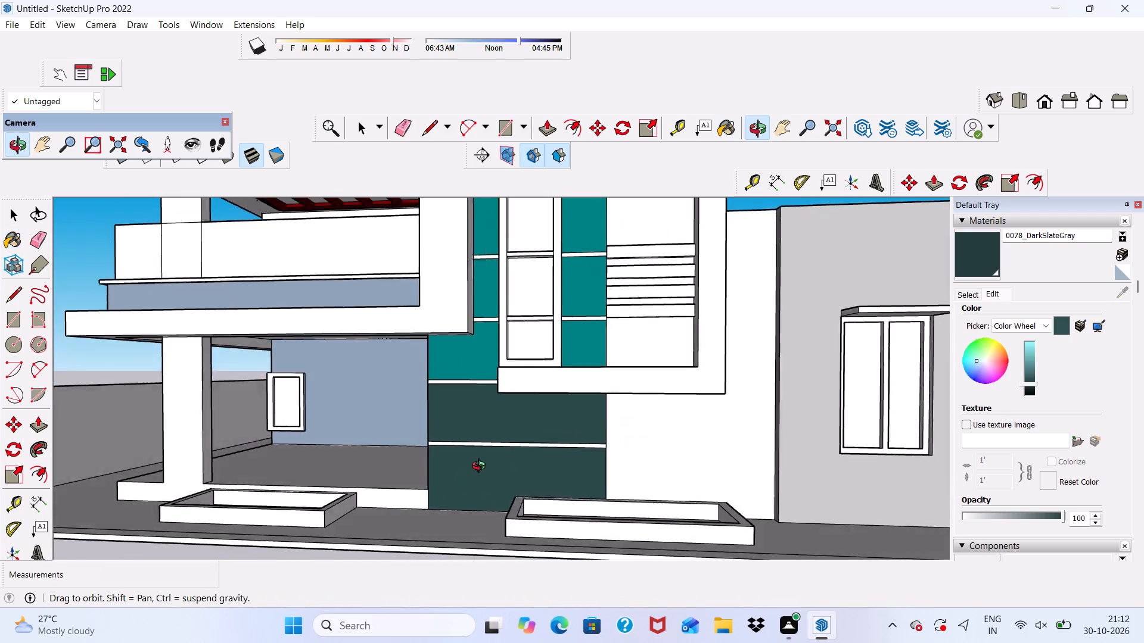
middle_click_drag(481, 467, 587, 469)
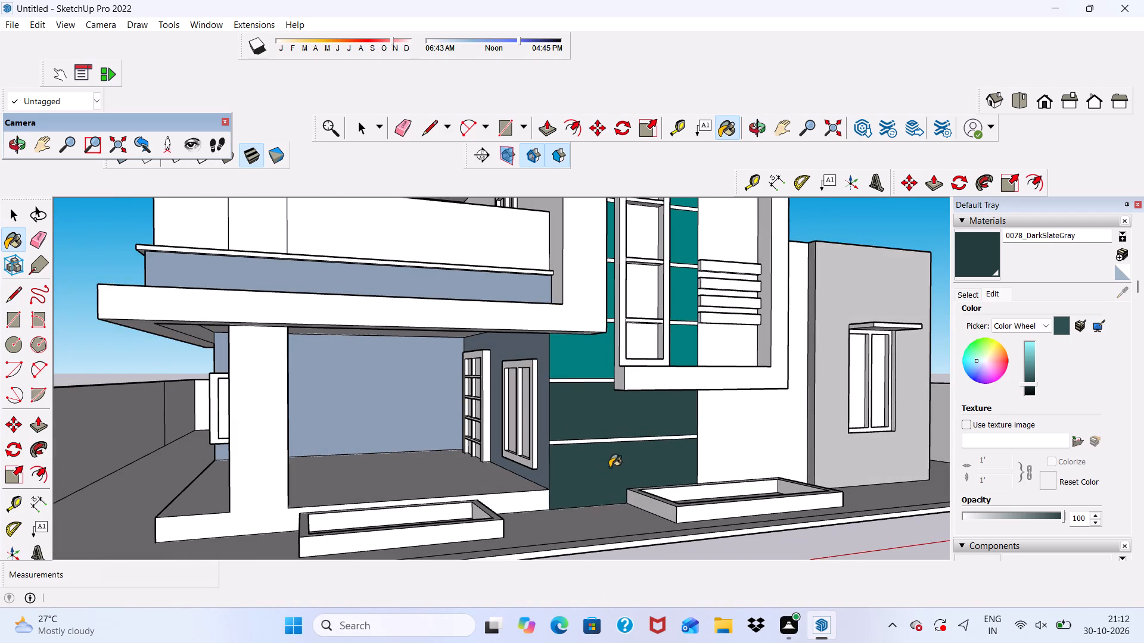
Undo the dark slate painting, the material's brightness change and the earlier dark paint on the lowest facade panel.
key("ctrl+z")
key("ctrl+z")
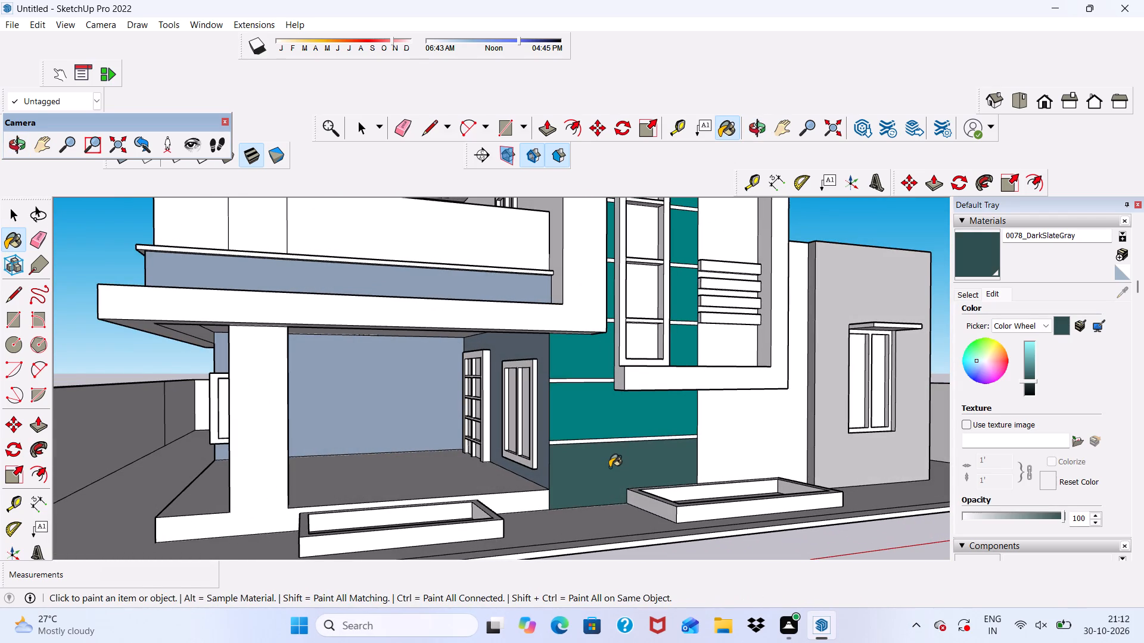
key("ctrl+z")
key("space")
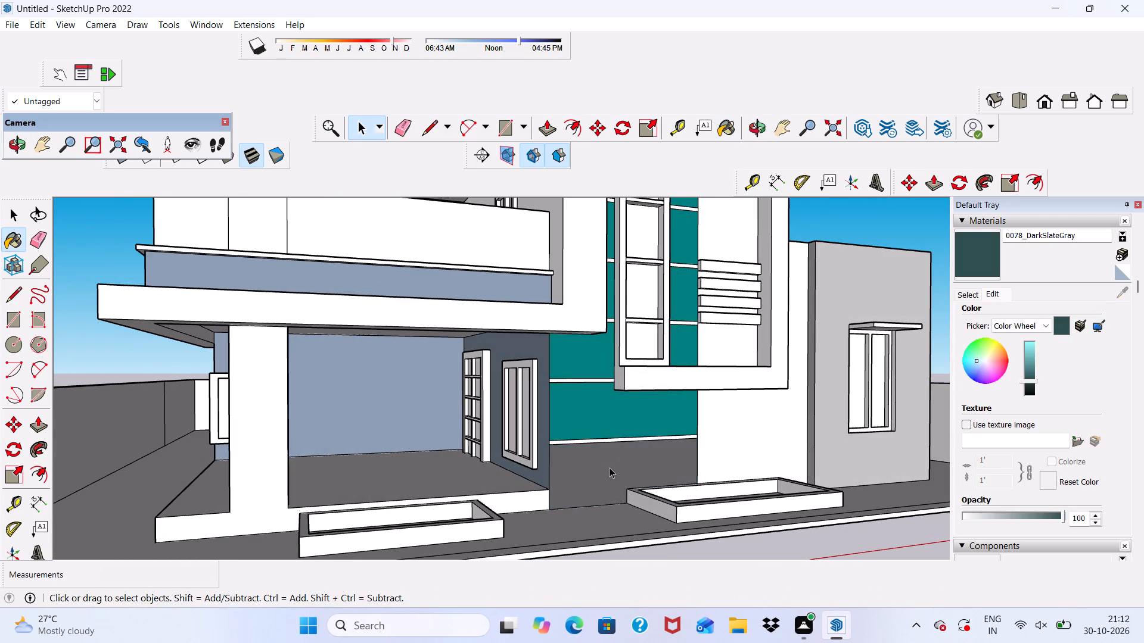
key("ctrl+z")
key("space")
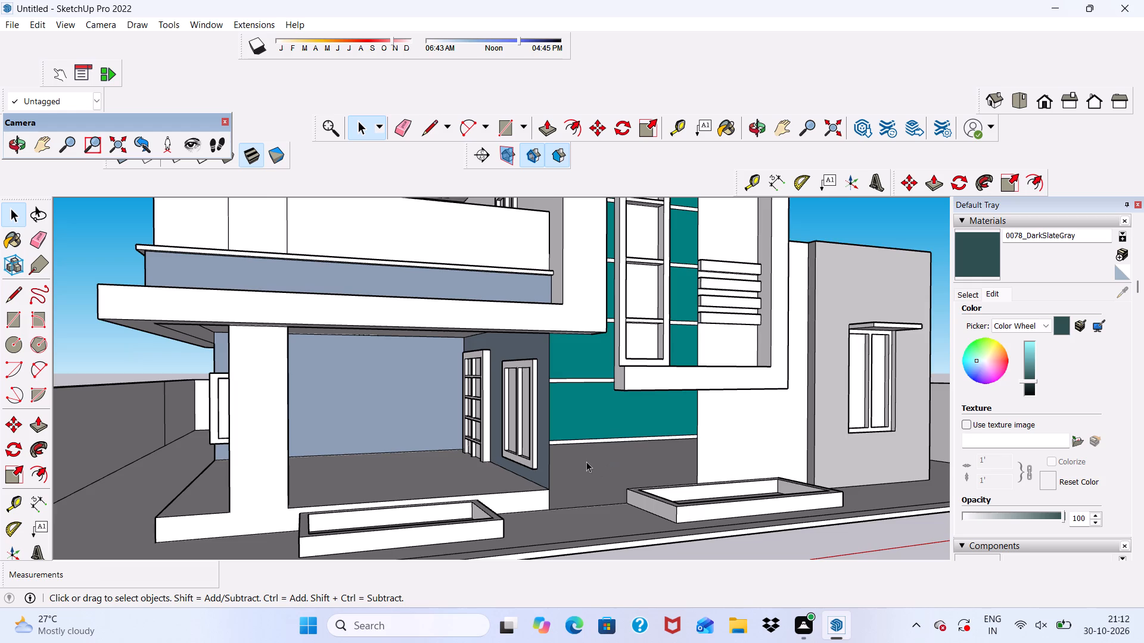
Pick Color A08 from Colors and paint the front faces of the four upper horizontal slats beside the teal strip.
scroll(575, 441, "down", 8)
middle_click_drag(631, 438, 568, 454)
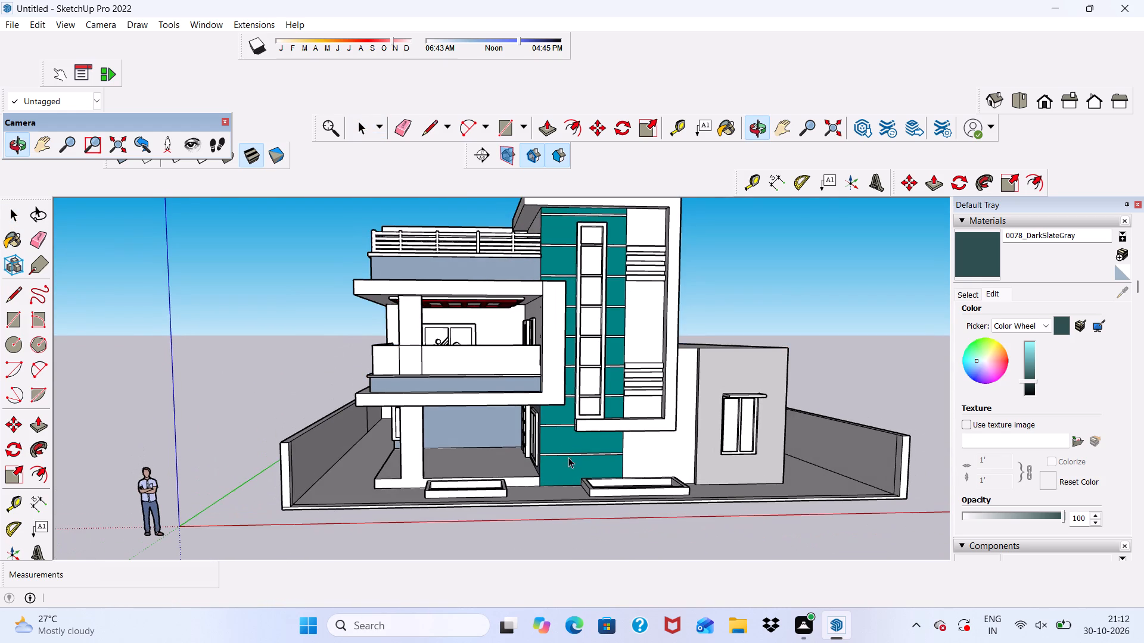
left_click(965, 294)
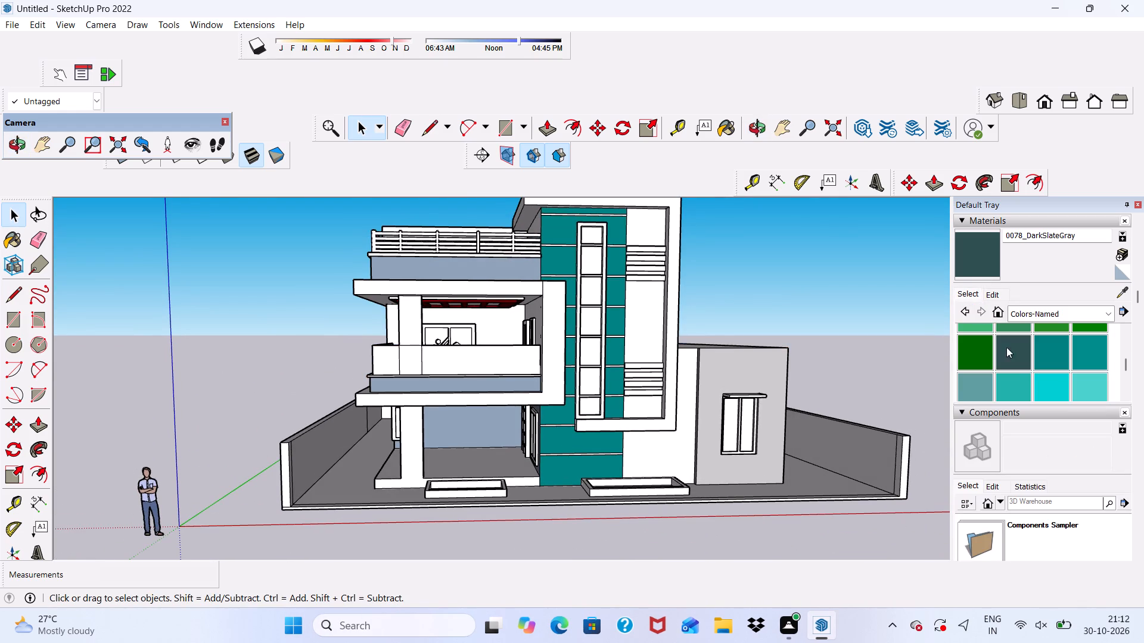
scroll(1105, 338, "up", 3)
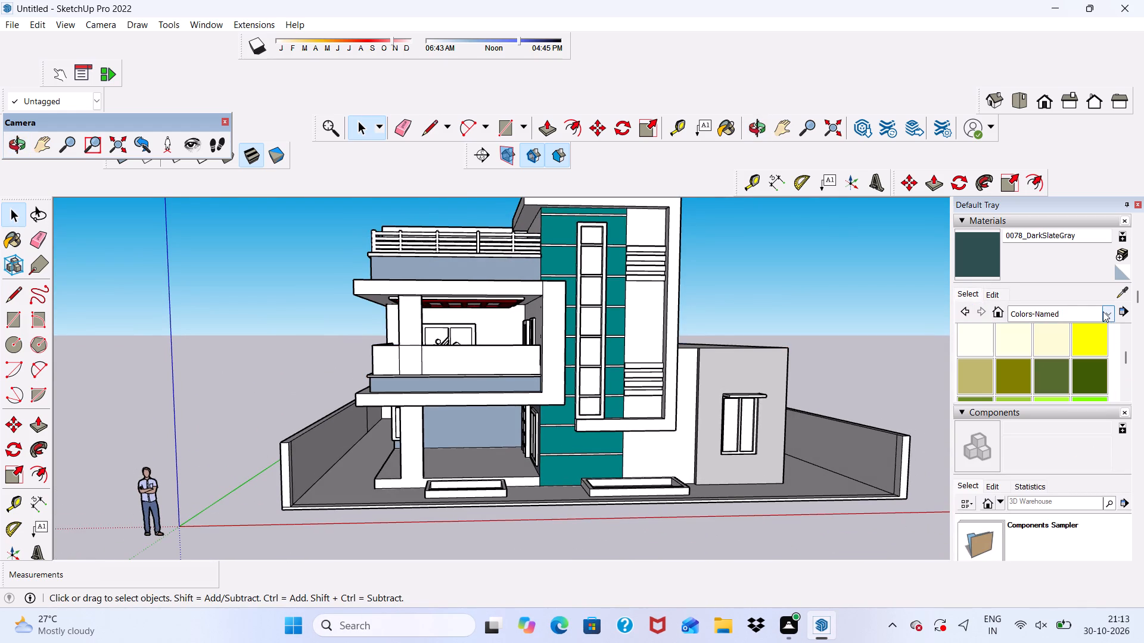
left_click(1106, 315)
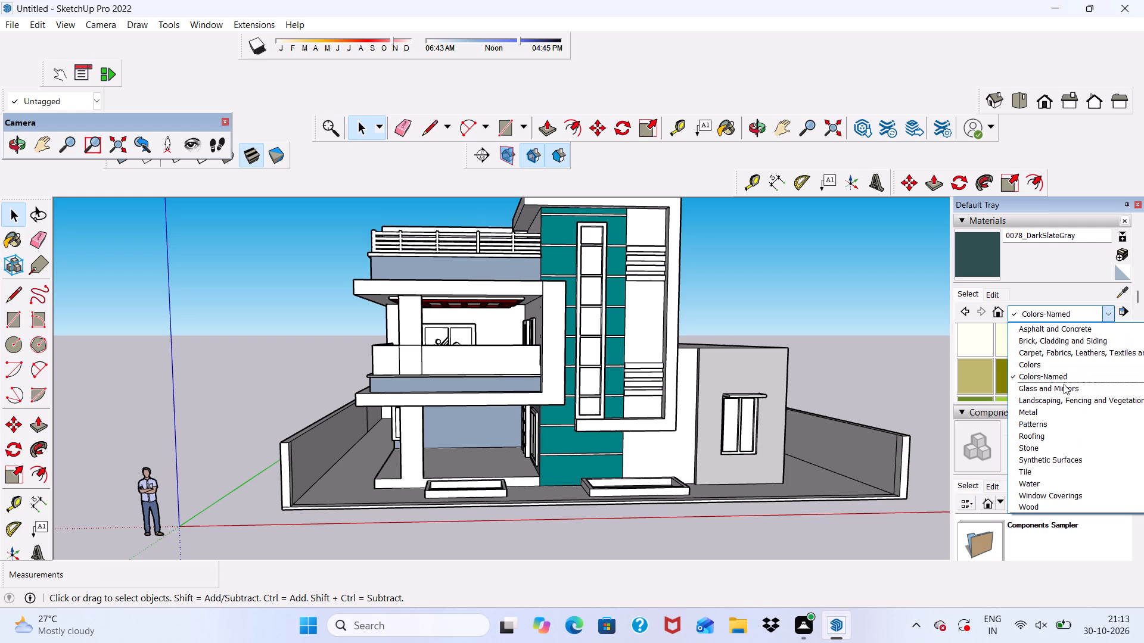
left_click(1057, 361)
left_click(1087, 369)
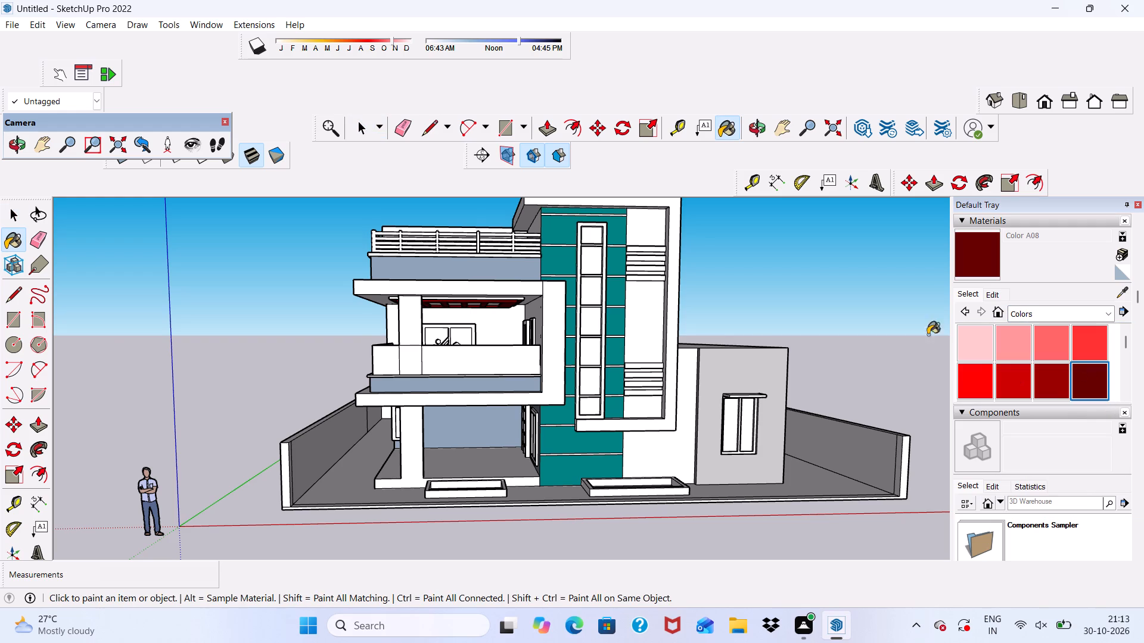
scroll(613, 278, "up", 15)
left_click(635, 284)
left_click(626, 235)
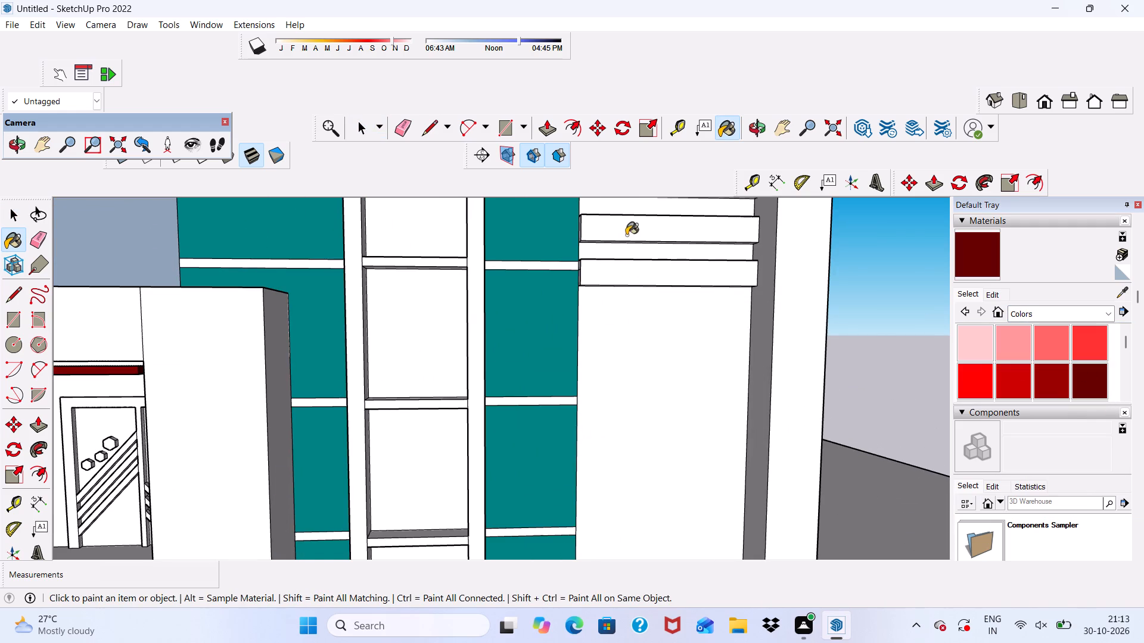
scroll(607, 300, "down", 6)
scroll(630, 267, "up", 5)
left_click(625, 234)
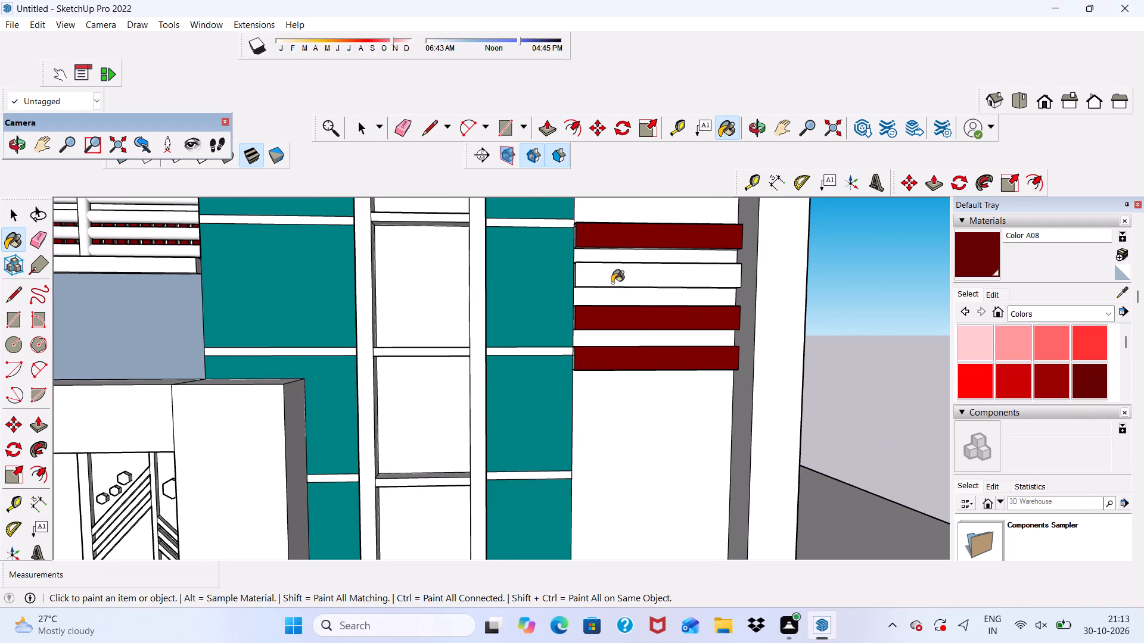
left_click(612, 283)
Paint the undersides of the four upper horizontal slats with Color A08.
scroll(618, 326, "down", 1)
middle_click_drag(621, 346, 613, 242)
scroll(627, 279, "up", 6)
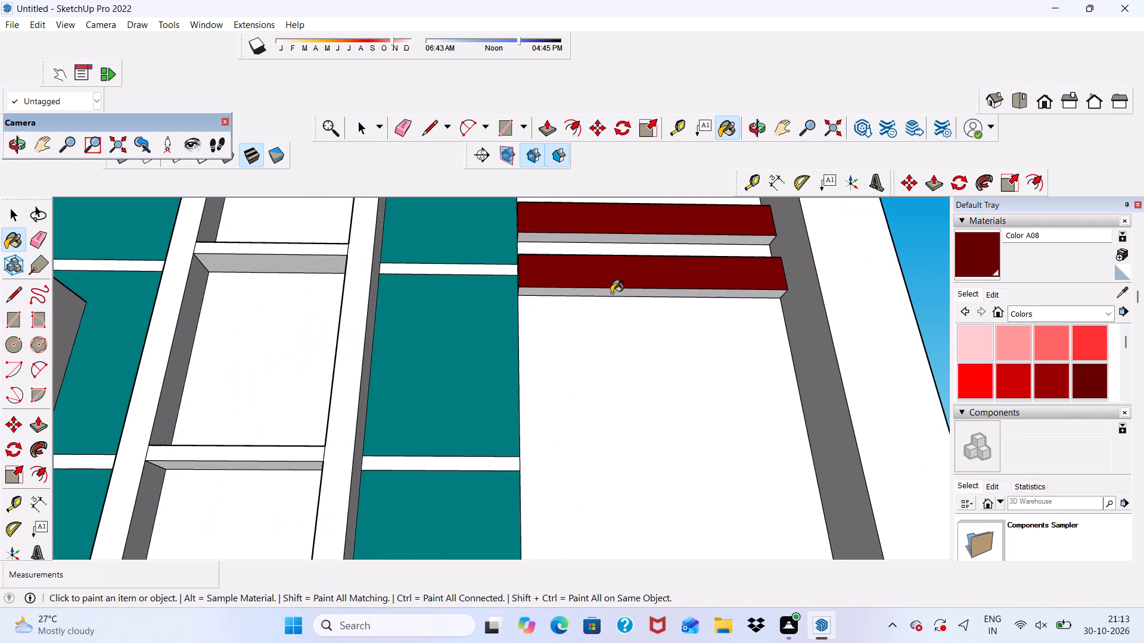
left_click(611, 293)
scroll(611, 263, "up", 2)
left_click(611, 232)
scroll(611, 320, "down", 12)
scroll(614, 240, "up", 5)
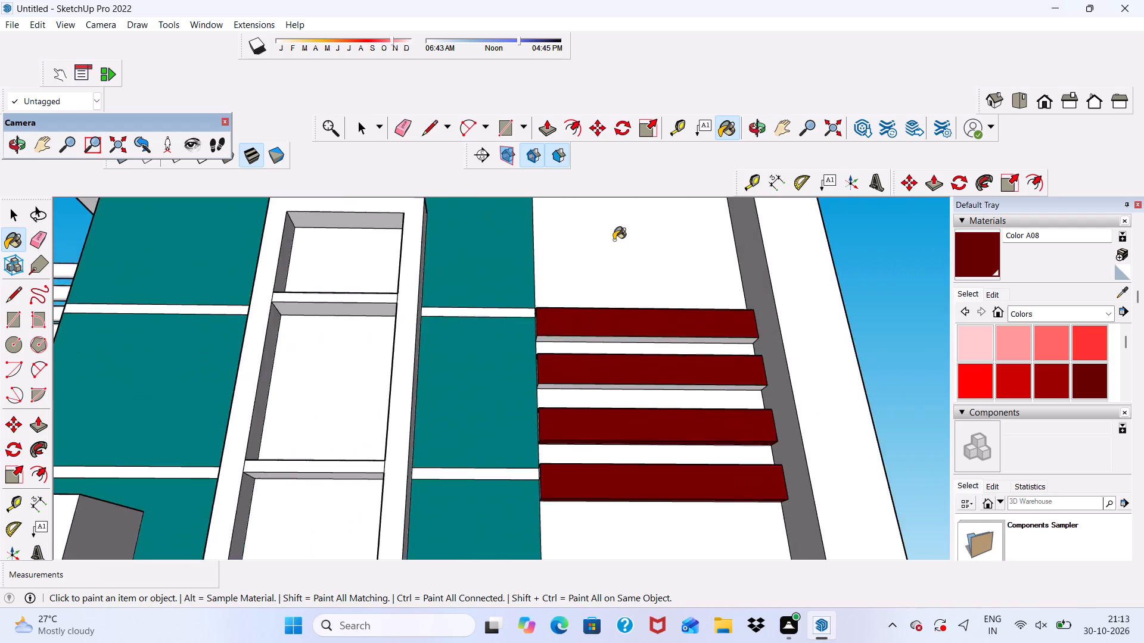
scroll(614, 240, "up", 7)
left_click(592, 346)
scroll(600, 372, "down", 1)
scroll(603, 392, "up", 4)
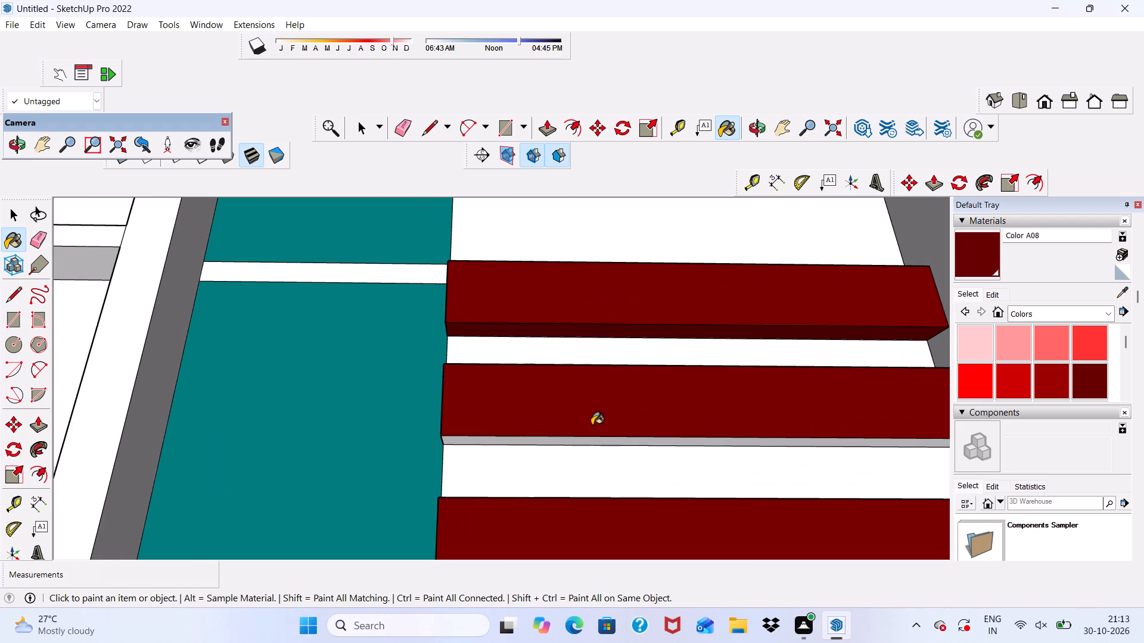
left_click(591, 441)
Paint the top faces of the four upper horizontal slats with Color A08.
scroll(593, 358, "down", 10)
middle_click_drag(630, 355, 648, 461)
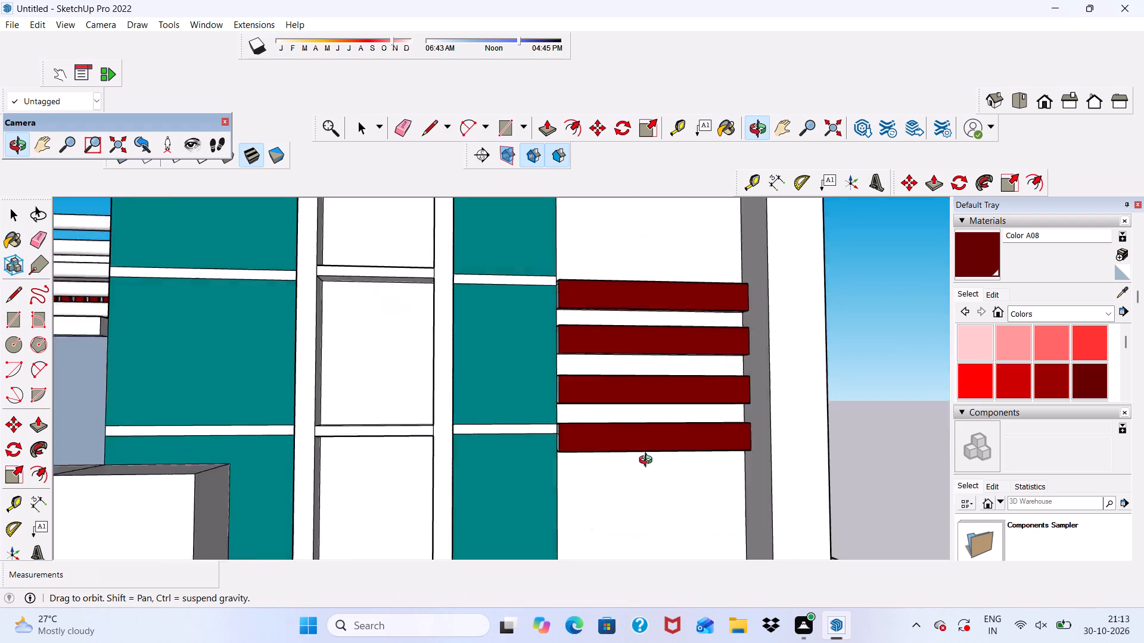
middle_click_drag(648, 461, 631, 542)
scroll(638, 330, "up", 11)
left_click(632, 276)
scroll(616, 379, "up", 3)
left_click(604, 414)
scroll(604, 395, "down", 10)
scroll(626, 492, "up", 6)
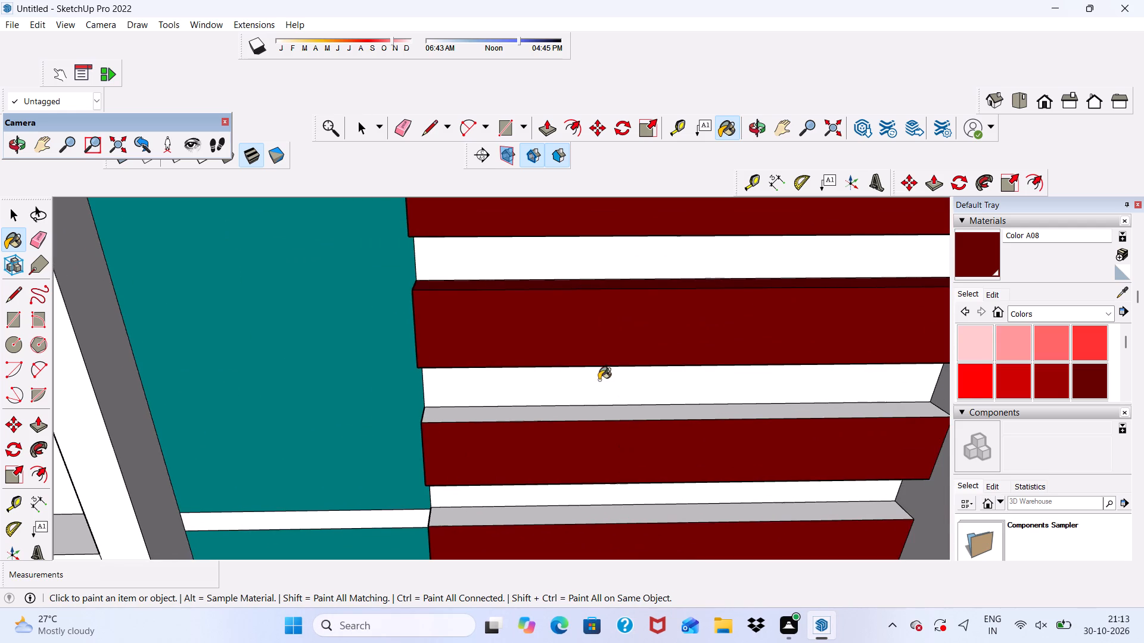
left_click(582, 403)
scroll(582, 403, "down", 6)
scroll(579, 478, "up", 7)
scroll(579, 472, "down", 1)
left_click(579, 456)
Paint the front faces of the four lower horizontal slats beside the teal strip with Color A08.
scroll(579, 456, "down", 6)
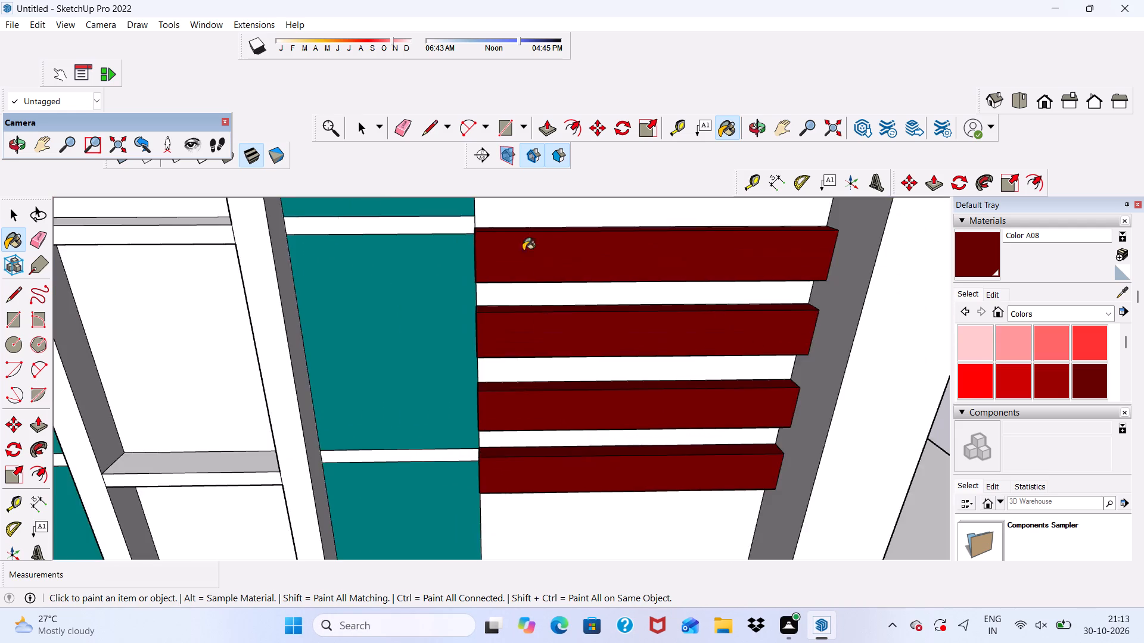
scroll(523, 251, "down", 20)
scroll(523, 251, "down", 1)
scroll(567, 379, "up", 13)
left_click(523, 407)
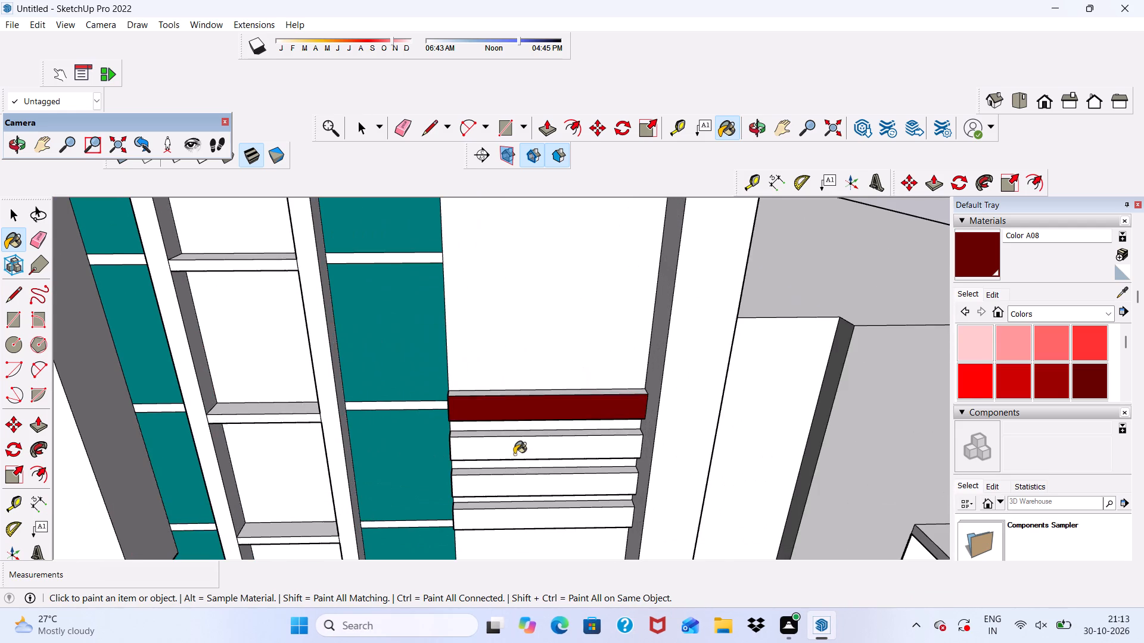
scroll(512, 458, "up", 1)
left_click(508, 448)
left_click(504, 486)
left_click(501, 518)
Paint the top faces of the four lower horizontal slats with Color A08.
scroll(501, 517, "up", 6)
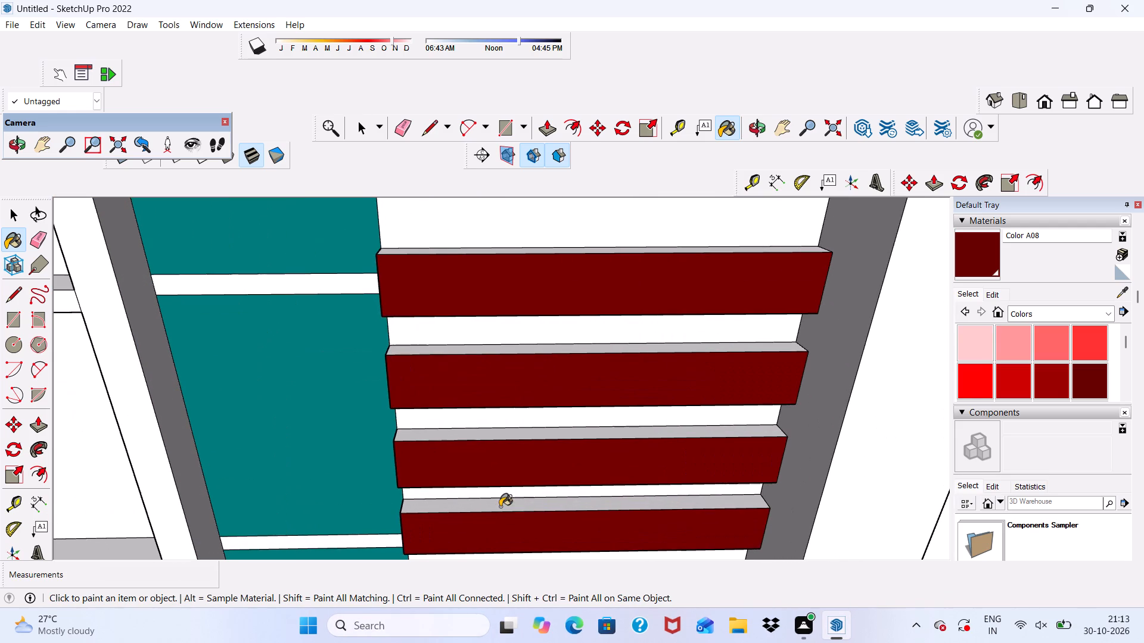
left_click(500, 507)
left_click(483, 435)
scroll(484, 348, "up", 1)
left_click(484, 348)
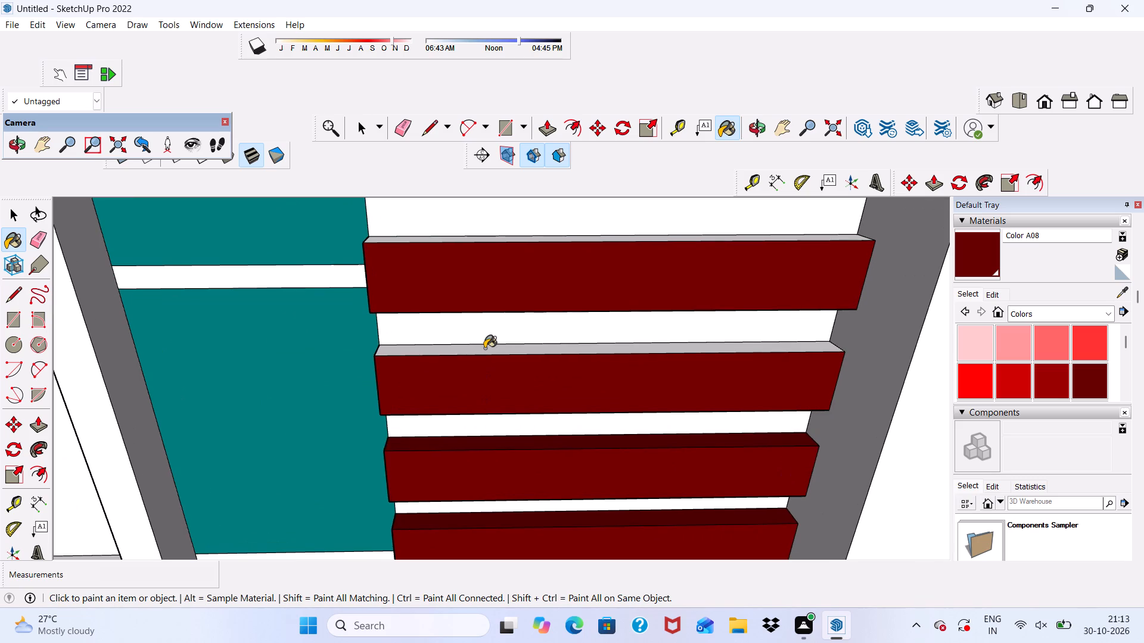
scroll(484, 364, "down", 6)
scroll(490, 269, "up", 6)
left_click(471, 320)
Paint the undersides of the four lower horizontal slats beside the teal strip with Color A08.
scroll(471, 320, "down", 7)
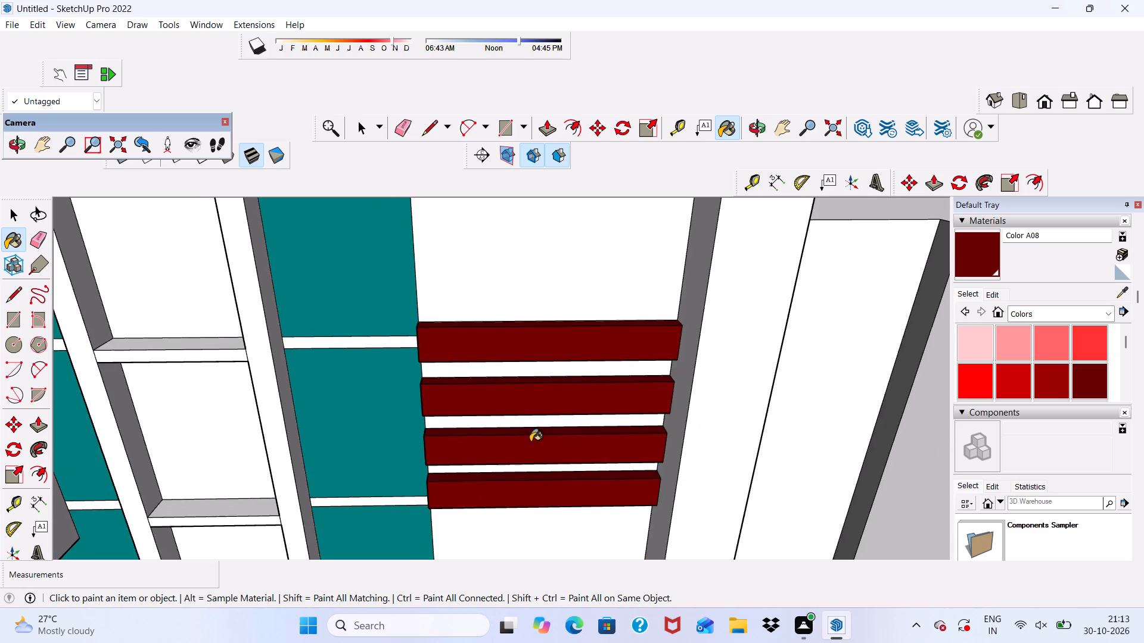
middle_click_drag(531, 442, 518, 211)
scroll(518, 311, "up", 7)
left_click(485, 350)
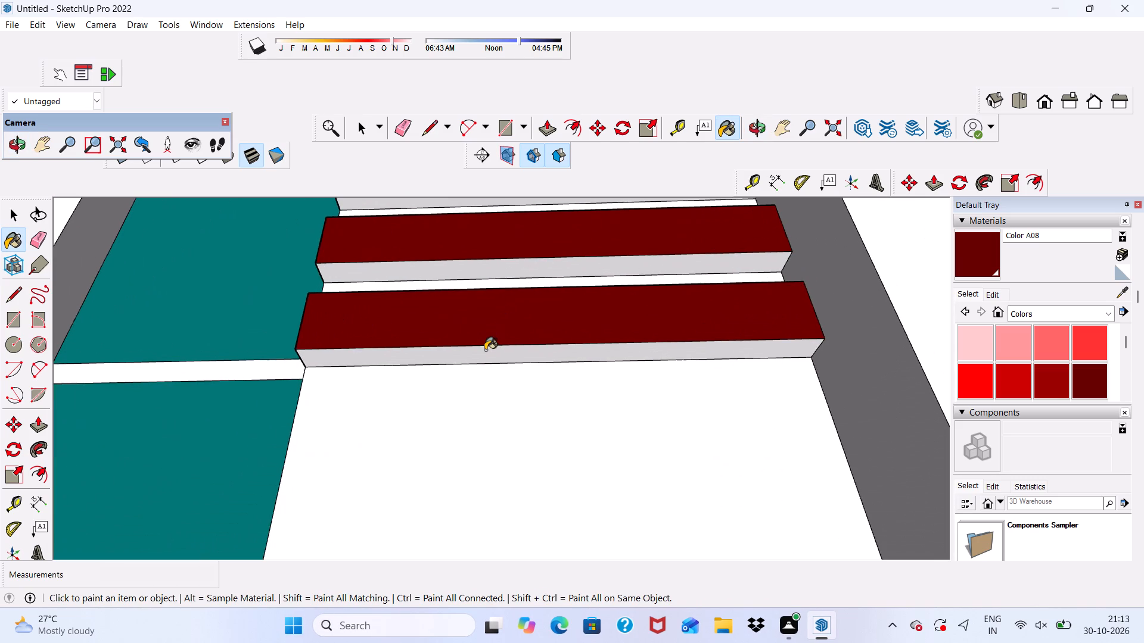
left_click(459, 266)
scroll(459, 266, "down", 7)
scroll(484, 232, "up", 7)
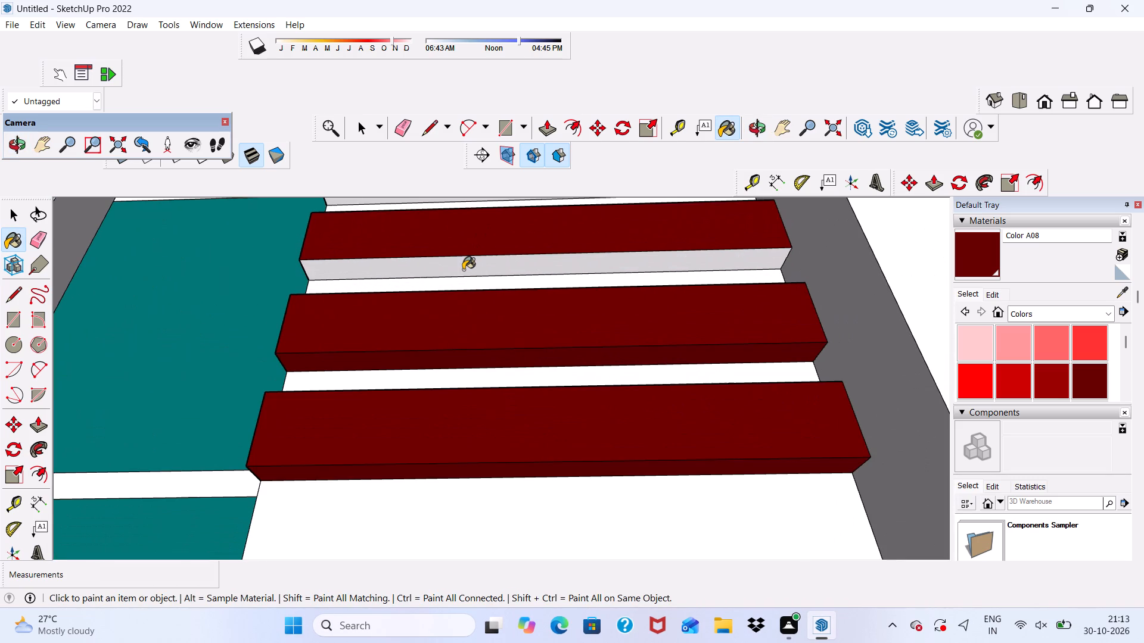
left_click(463, 260)
scroll(467, 286, "down", 6)
scroll(475, 257, "up", 5)
left_click(470, 227)
scroll(470, 227, "down", 5)
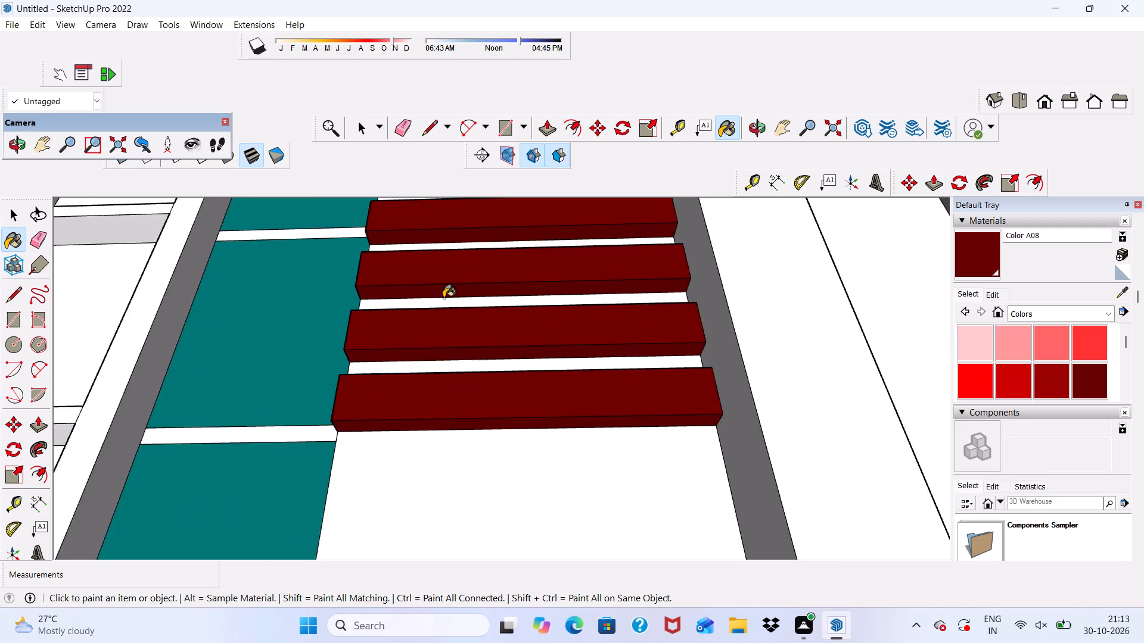
Paint the exposed end faces of the four lower horizontal slats, next to the teal strip, with Color A08.
middle_click_drag(443, 298, 605, 416)
scroll(484, 215, "up", 4)
left_click(455, 226)
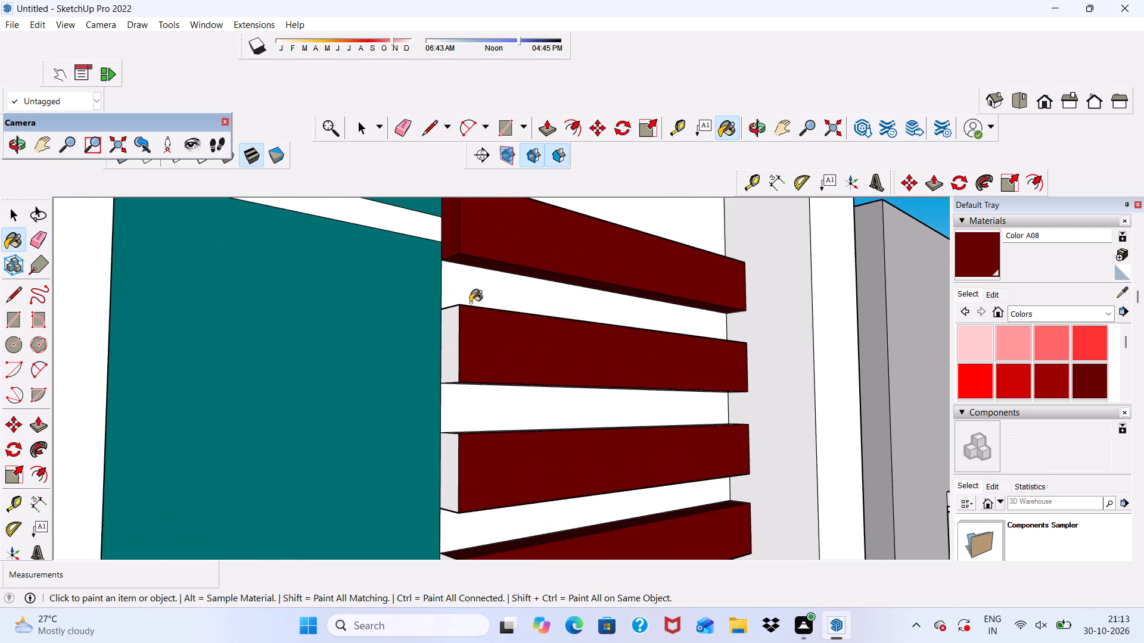
scroll(471, 310, "up", 4)
left_click(450, 341)
scroll(446, 255, "down", 7)
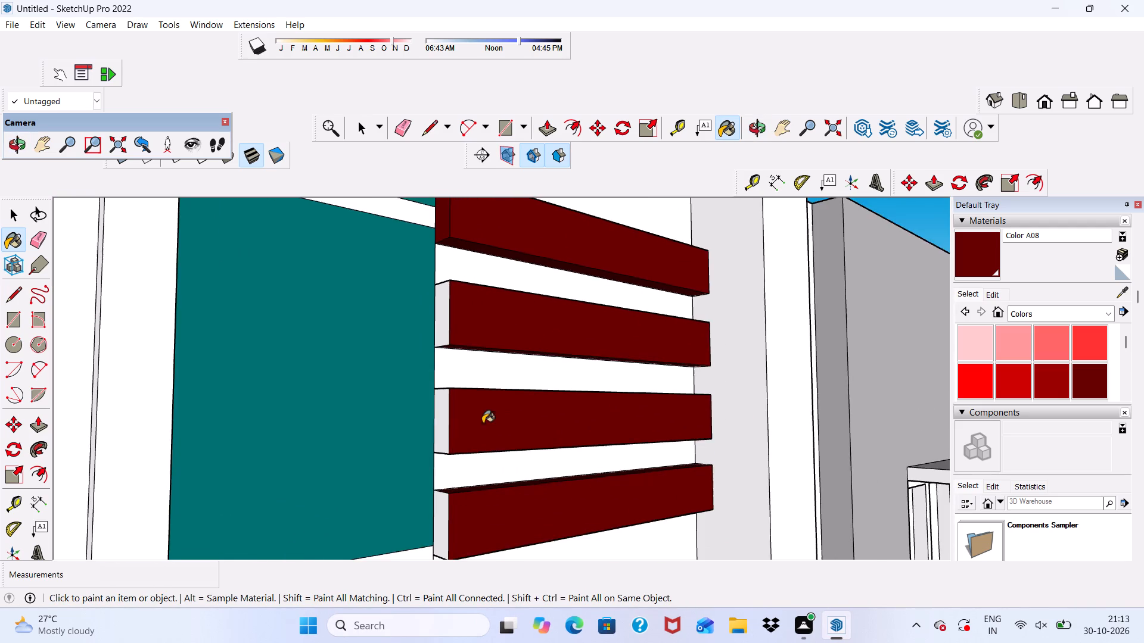
scroll(483, 423, "up", 3)
left_click(427, 398)
left_click(430, 269)
scroll(430, 268, "down", 4)
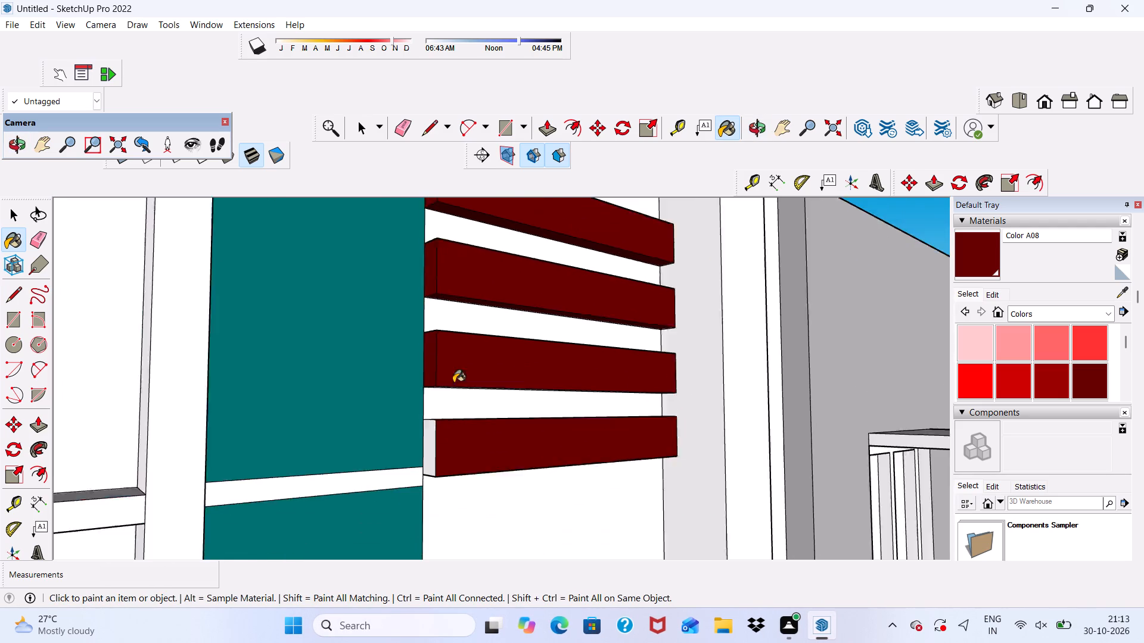
scroll(453, 383, "down", 2)
scroll(446, 436, "up", 3)
left_click(428, 418)
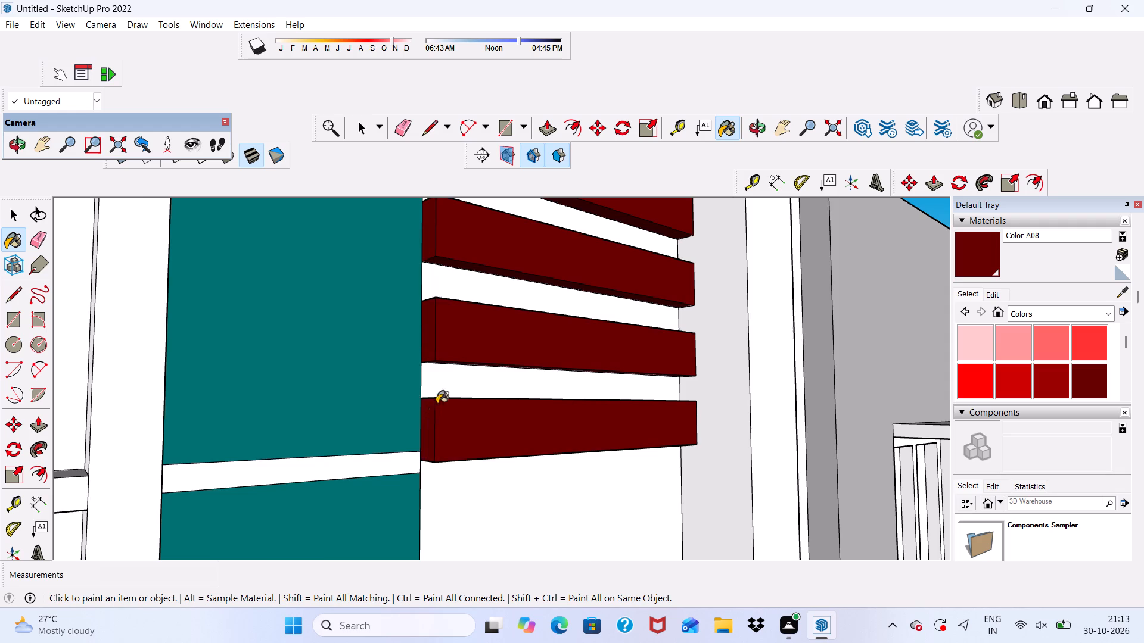
scroll(437, 401, "down", 7)
Paint the exposed end faces of the four upper horizontal slats with Color A08, including the split pieces on the lowest one.
middle_click_drag(525, 404, 424, 386)
scroll(472, 271, "down", 5)
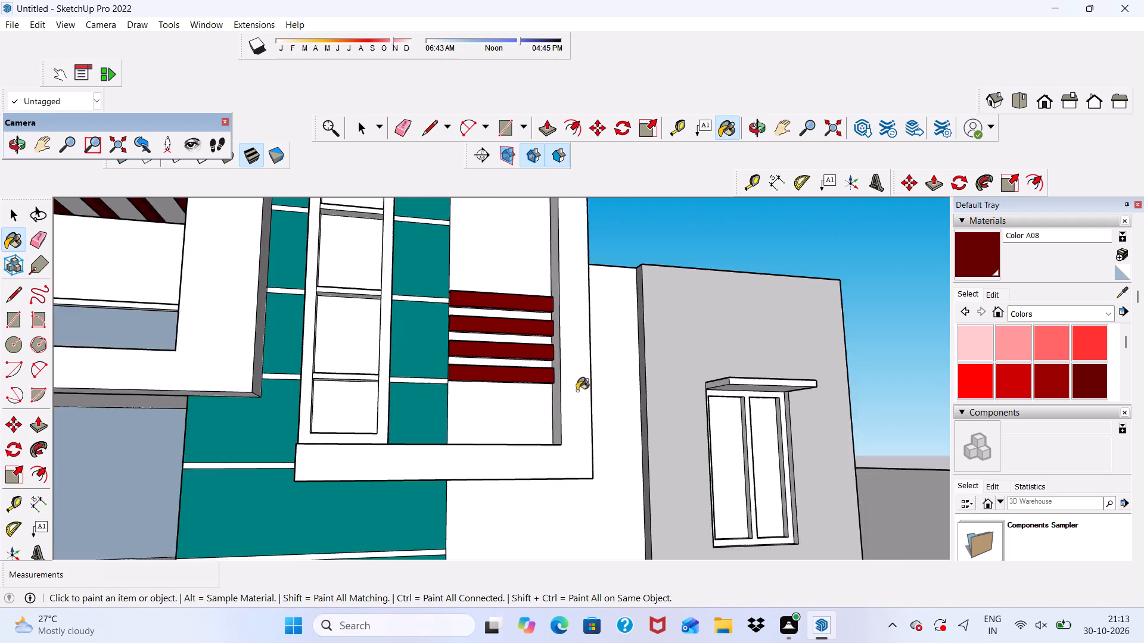
scroll(577, 391, "down", 8)
scroll(524, 305, "down", 8)
scroll(508, 255, "up", 15)
middle_click_drag(535, 327, 530, 311)
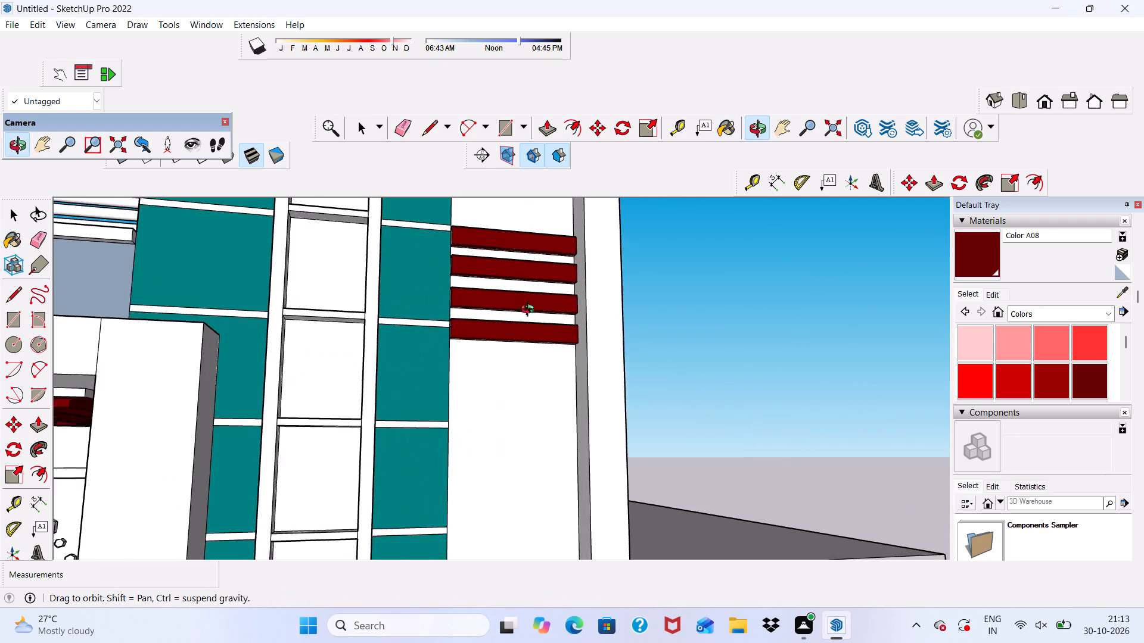
middle_click_drag(530, 311, 642, 353)
scroll(542, 239, "up", 6)
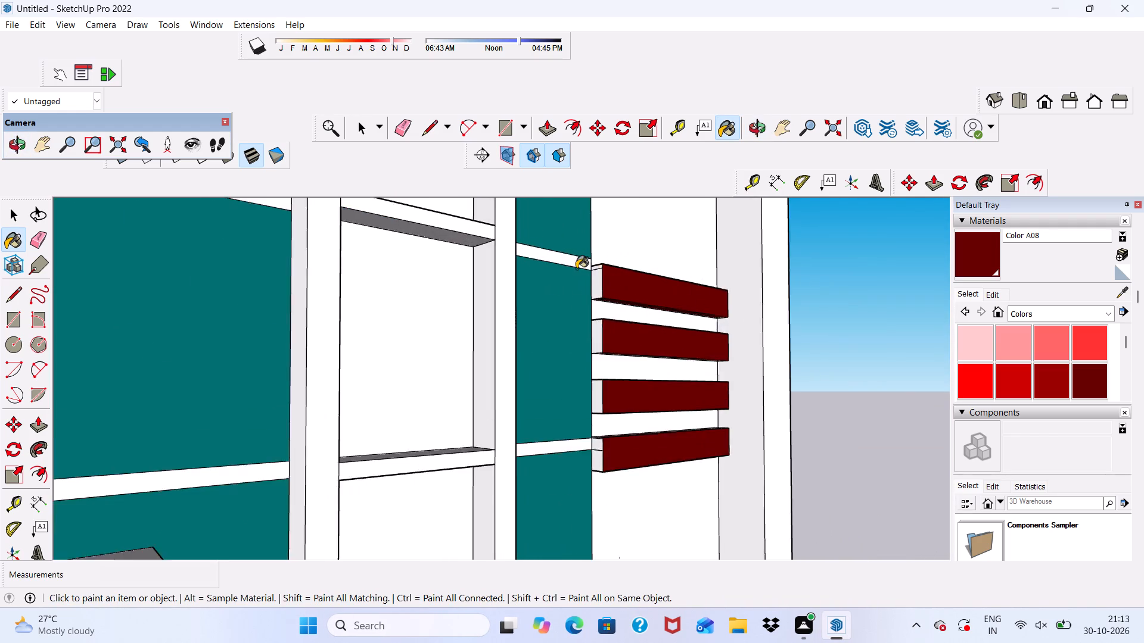
scroll(576, 269, "up", 9)
left_click(605, 257)
left_click(605, 270)
scroll(604, 285, "down", 6)
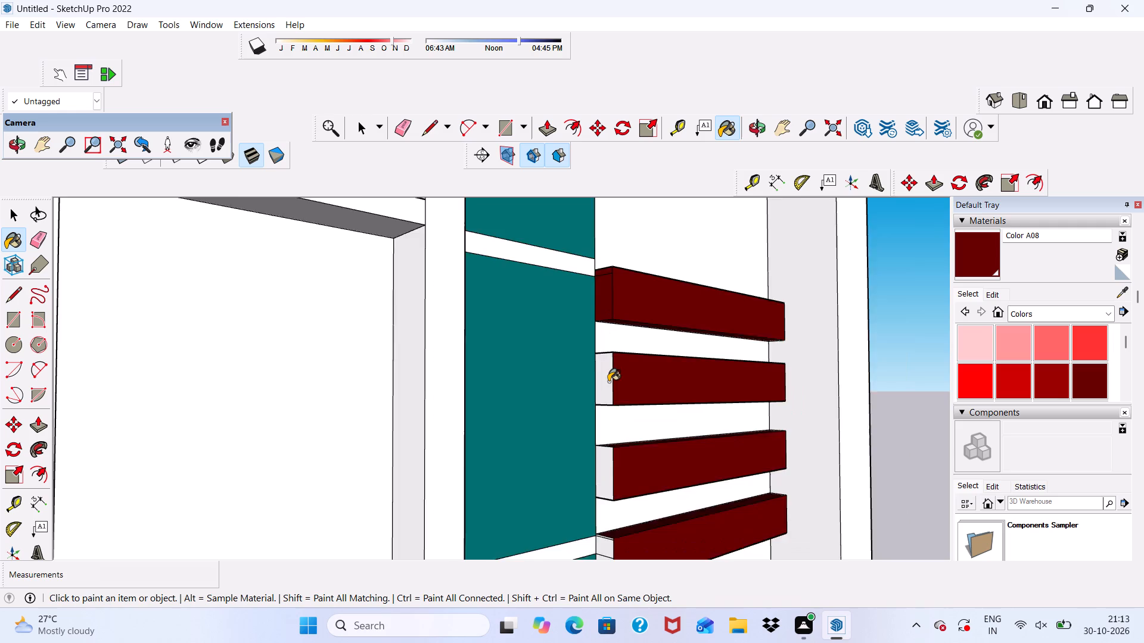
scroll(610, 385, "up", 6)
left_click(602, 364)
scroll(598, 345, "down", 6)
scroll(606, 475, "up", 6)
left_click(602, 385)
scroll(561, 280, "down", 6)
scroll(609, 557, "up", 2)
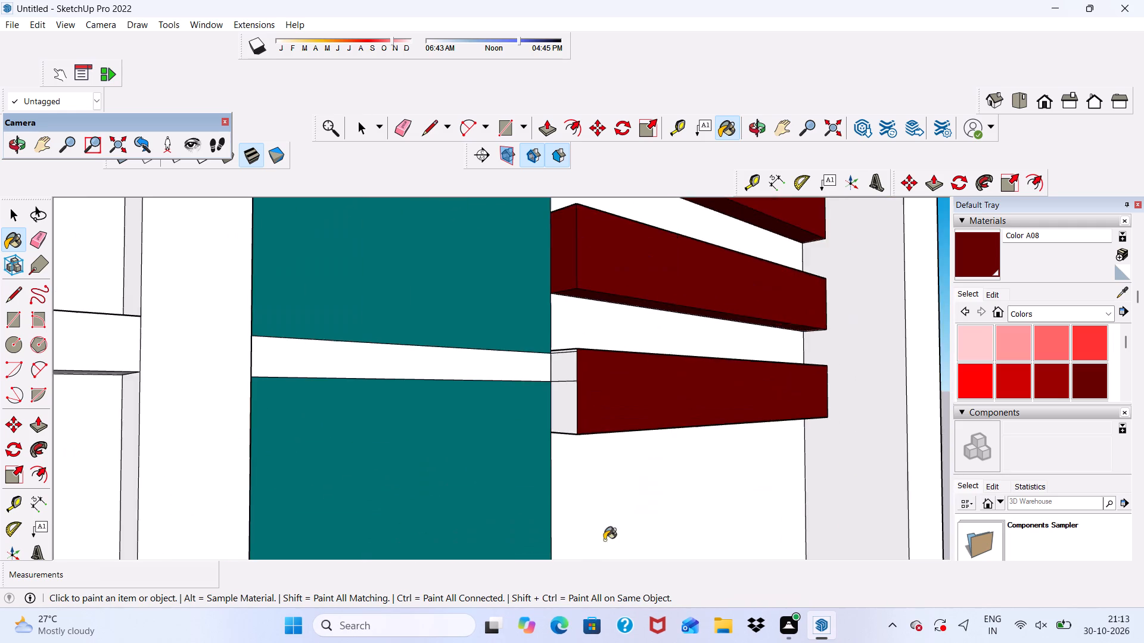
scroll(604, 540, "up", 6)
left_click(567, 398)
left_click(566, 353)
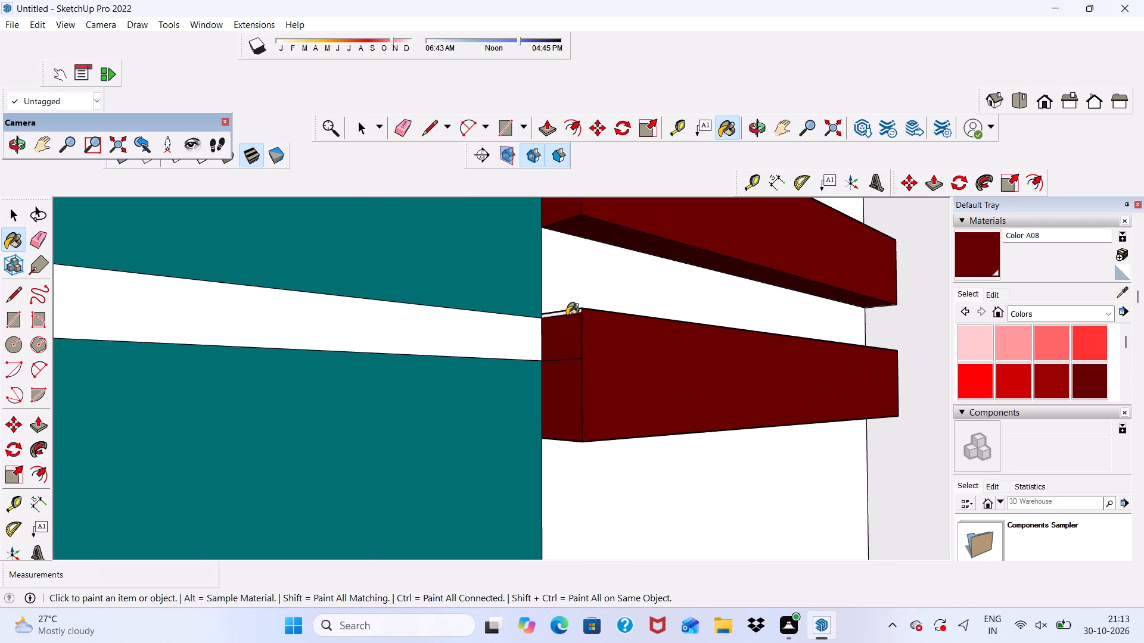
left_click(568, 315)
scroll(568, 330, "down", 6)
scroll(580, 347, "up", 12)
left_click(568, 314)
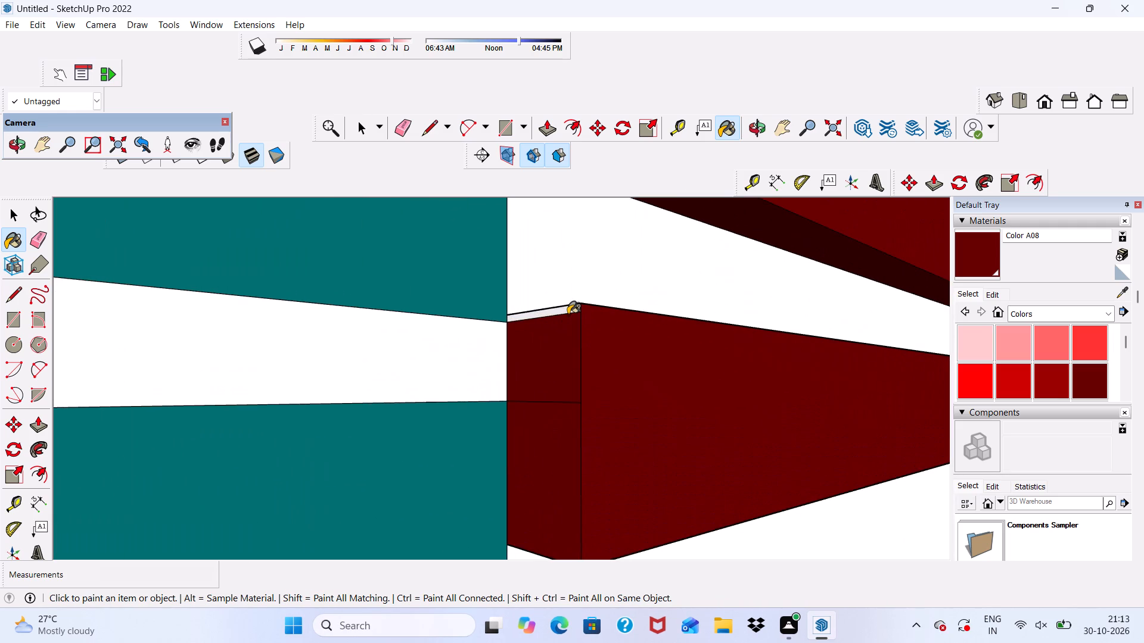
left_click(572, 310)
Examine the painted slats and the whole front elevation of the house from several angles.
scroll(569, 311, "down", 6)
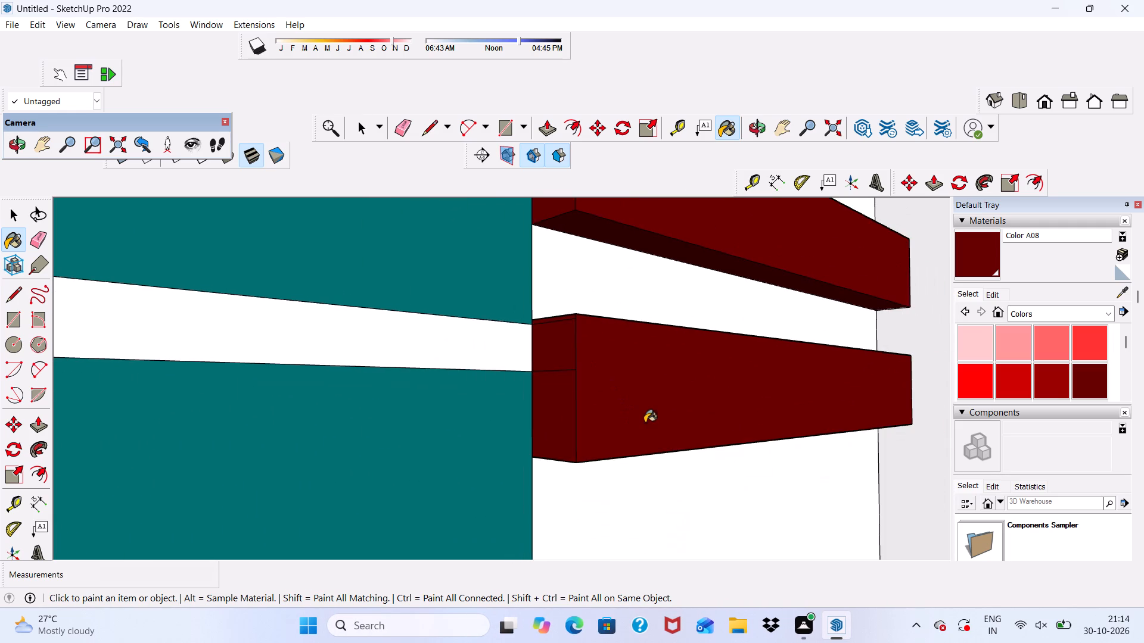
middle_click_drag(645, 423, 507, 436)
scroll(518, 394, "down", 10)
middle_click_drag(578, 419, 582, 424)
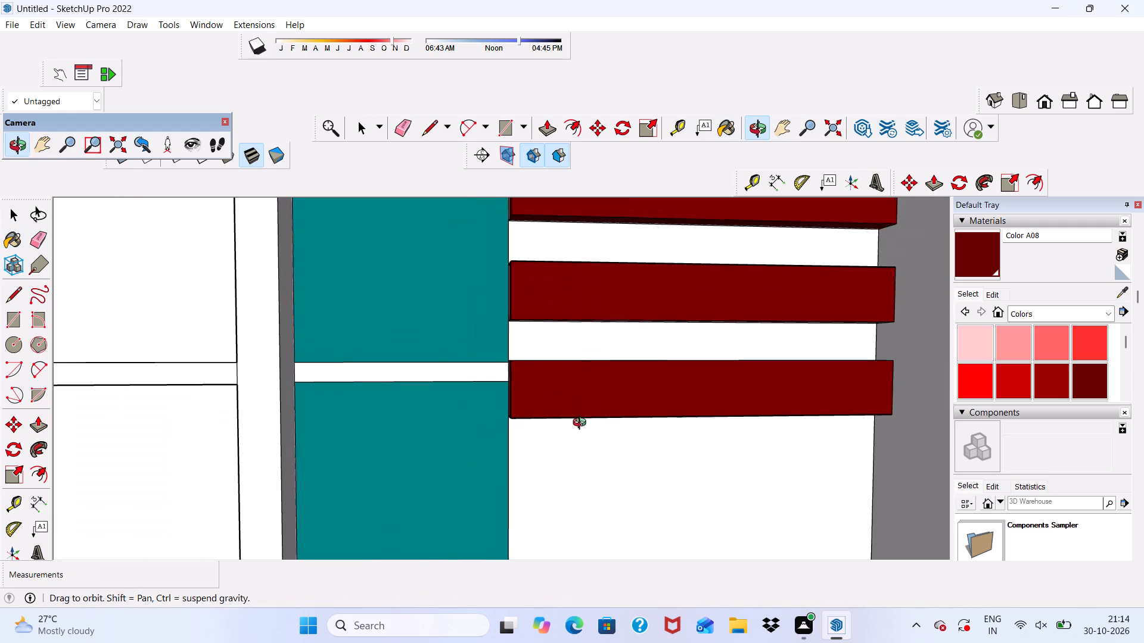
middle_click_drag(582, 424, 582, 451)
scroll(564, 372, "down", 20)
middle_click_drag(542, 444, 587, 367)
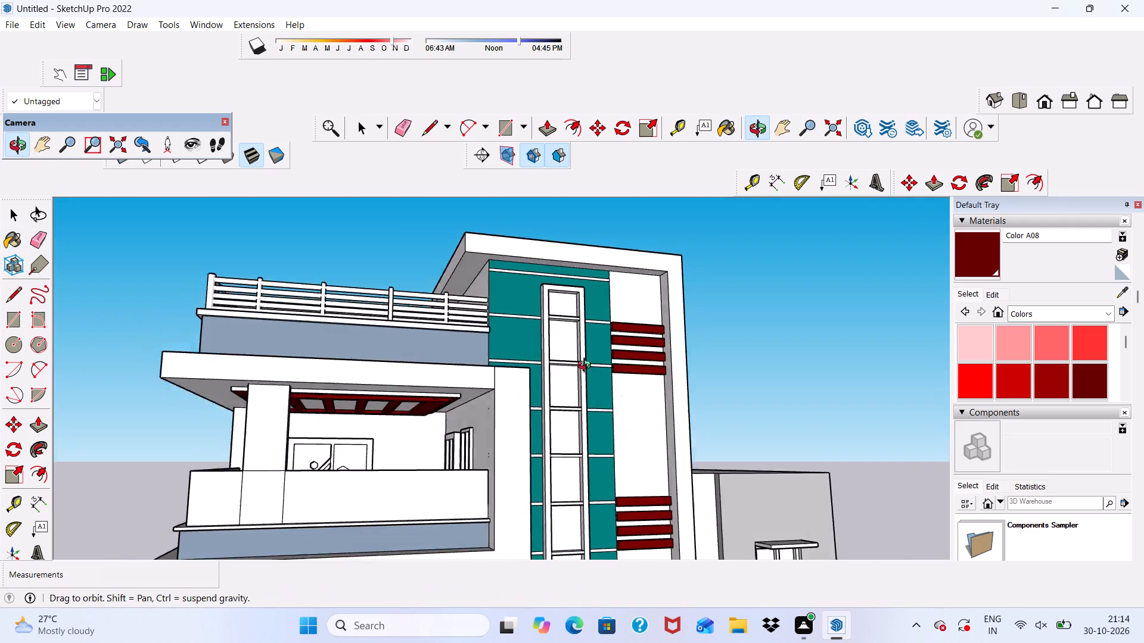
middle_click_drag(587, 367, 539, 355)
scroll(568, 285, "down", 5)
middle_click_drag(601, 369, 596, 402)
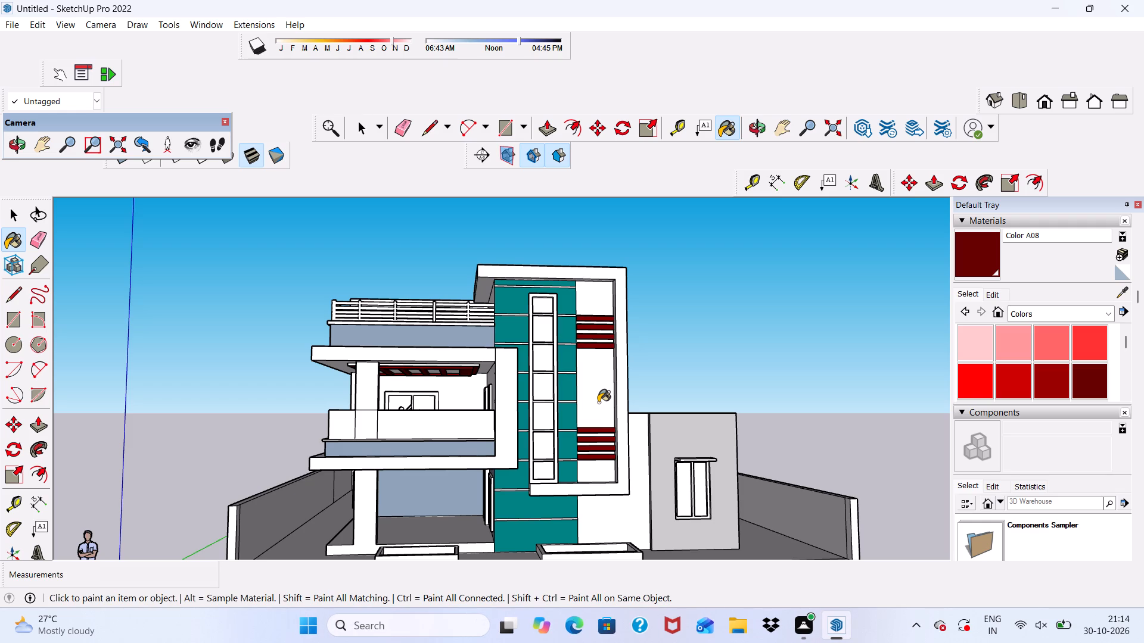
key("space")
scroll(467, 549, "down", 3)
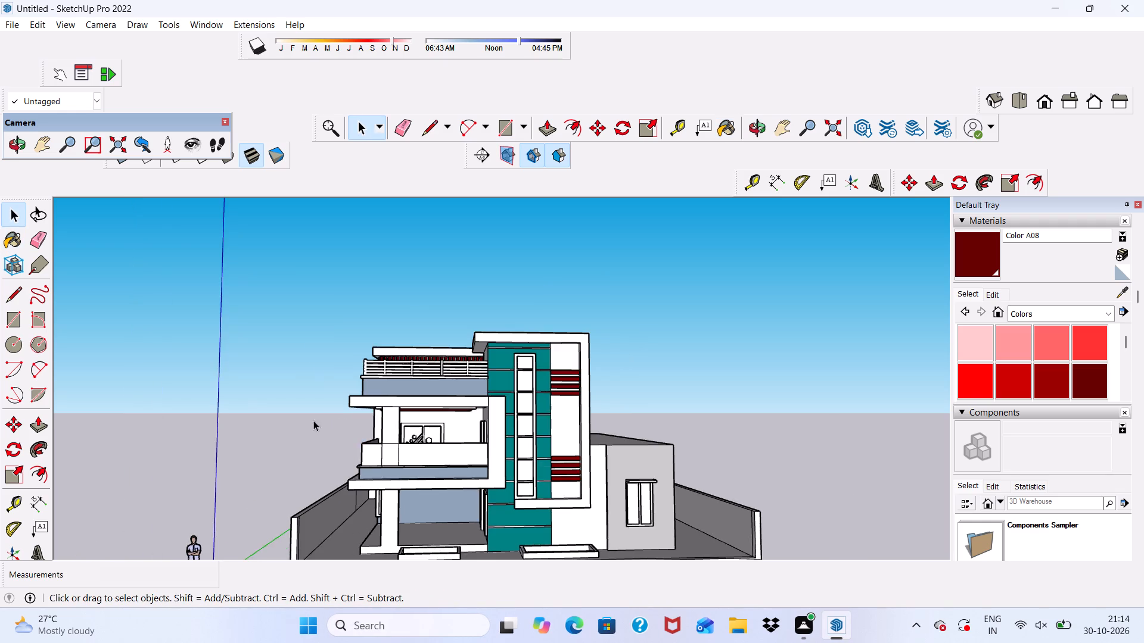
middle_click_drag(313, 420, 310, 425)
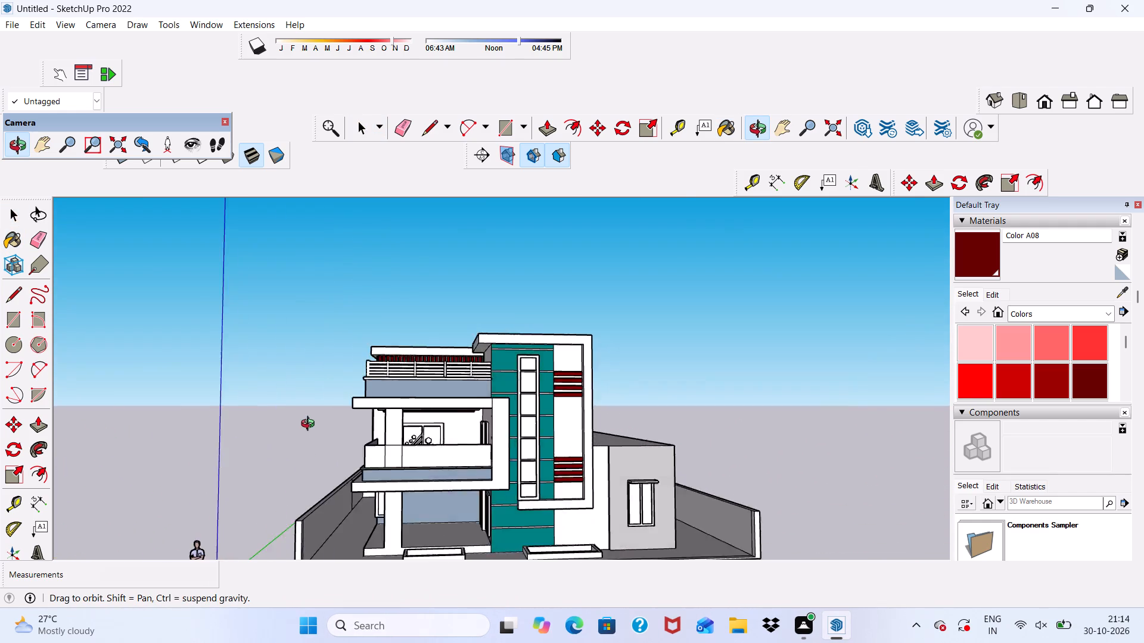
middle_click_drag(310, 425, 309, 427)
scroll(455, 443, "up", 6)
scroll(463, 369, "down", 3)
middle_click_drag(548, 427, 569, 454)
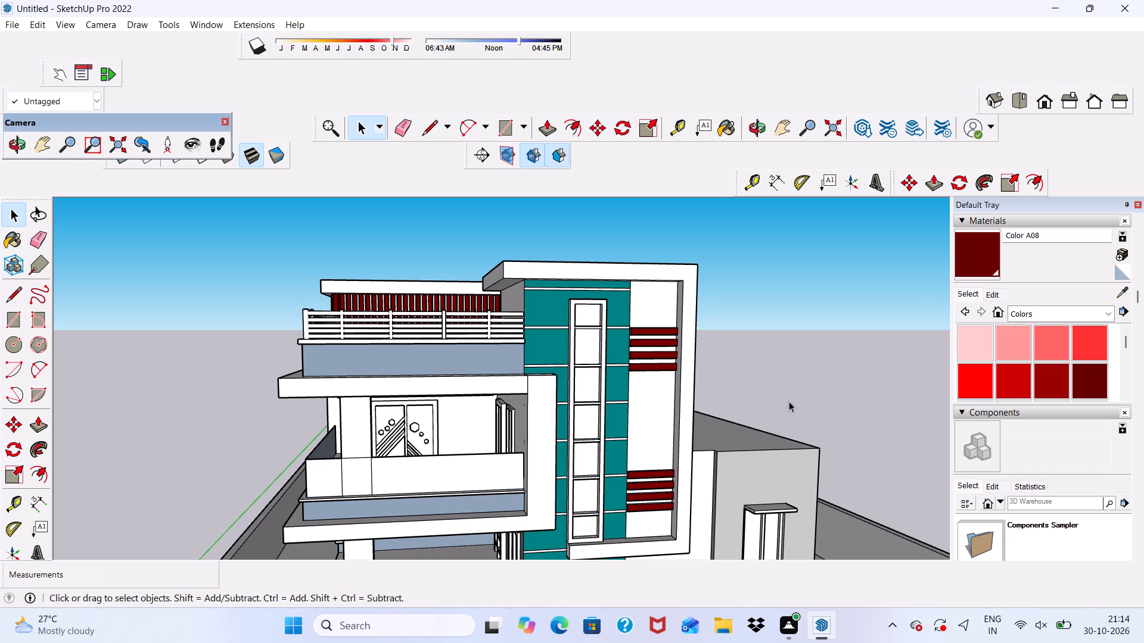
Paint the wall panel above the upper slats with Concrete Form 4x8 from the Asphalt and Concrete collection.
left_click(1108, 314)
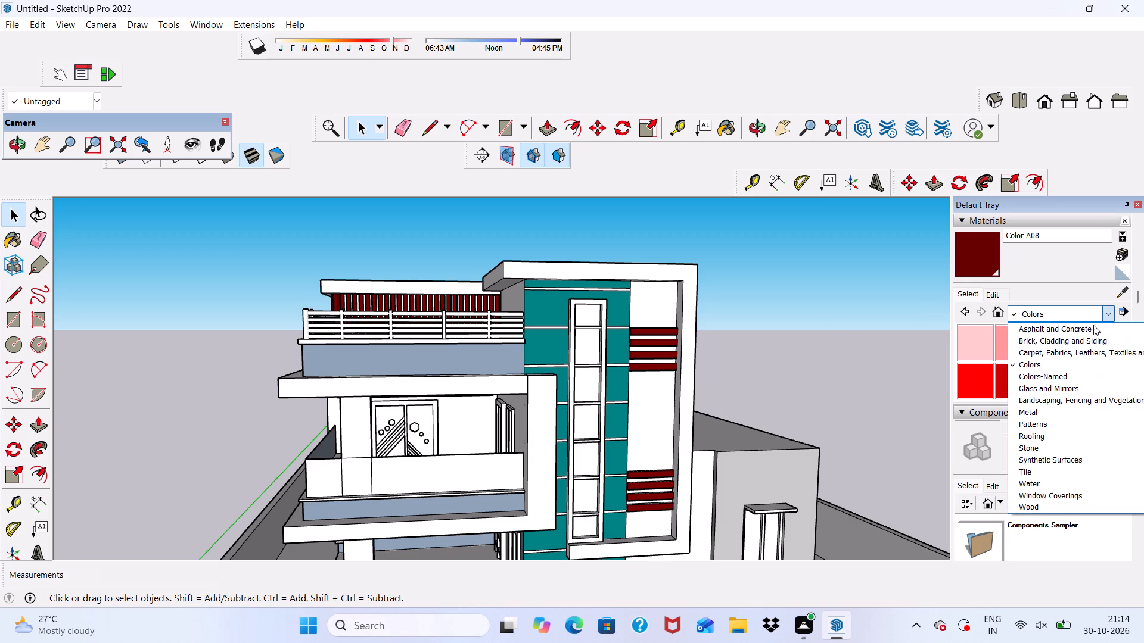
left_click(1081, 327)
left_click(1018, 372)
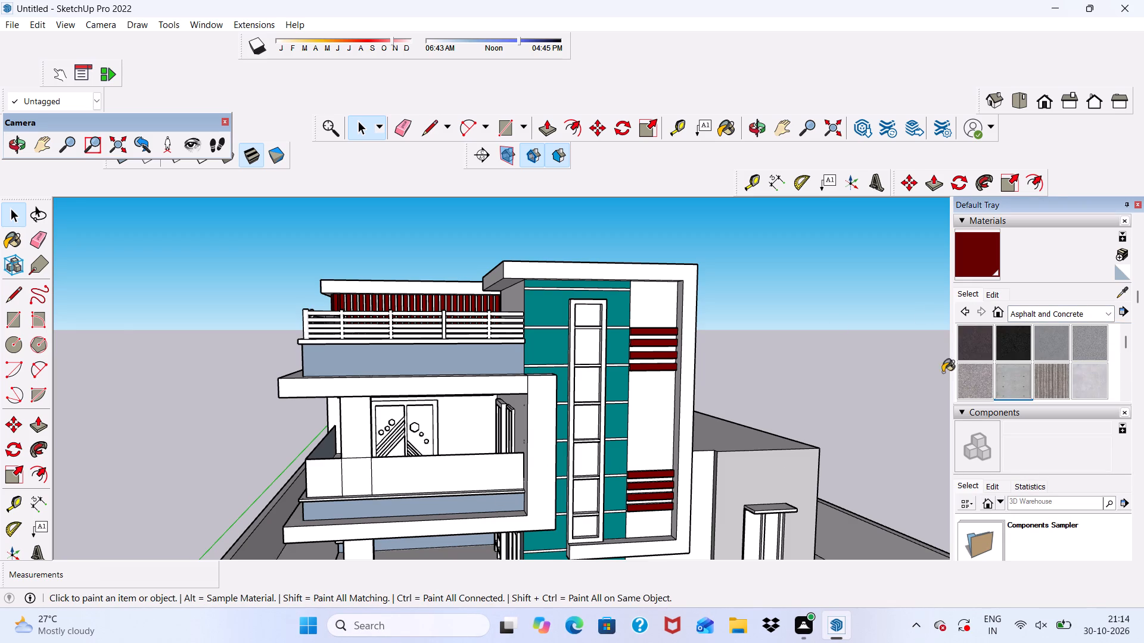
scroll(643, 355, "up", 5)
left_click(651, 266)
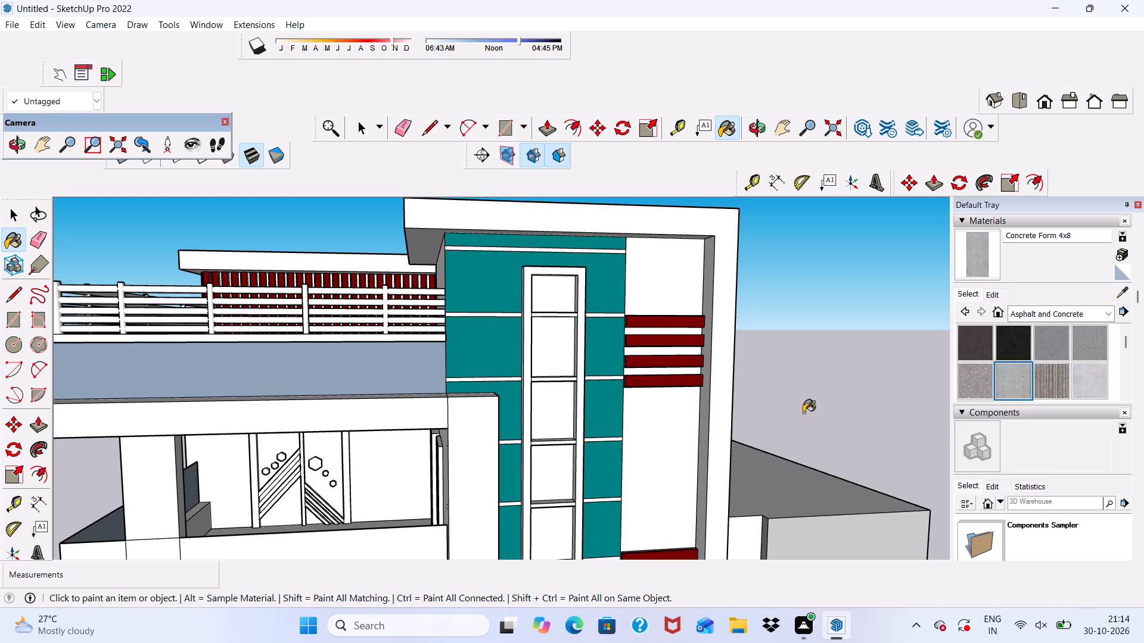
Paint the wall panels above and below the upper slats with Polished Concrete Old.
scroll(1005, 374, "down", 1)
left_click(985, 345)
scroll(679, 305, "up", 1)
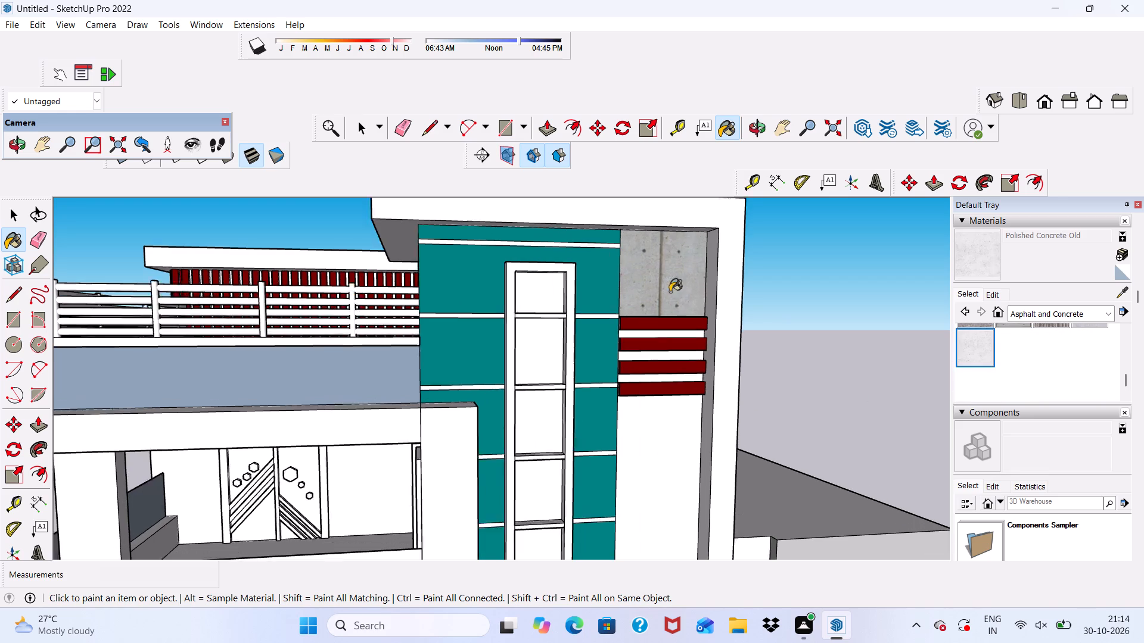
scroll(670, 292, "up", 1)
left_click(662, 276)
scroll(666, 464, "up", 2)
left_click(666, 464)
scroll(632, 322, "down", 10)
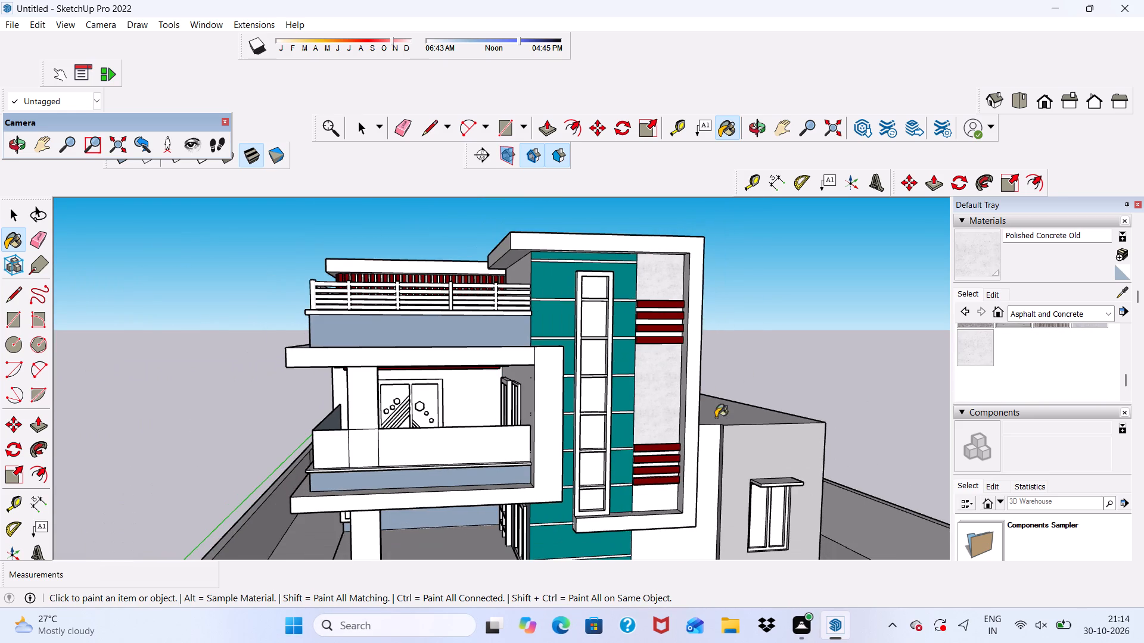
Paint the three wall panels above, between and below the slat groups with Polished Concrete New from the Asphalt and Concrete collection.
scroll(1011, 340, "up", 1)
left_click(1081, 376)
scroll(828, 377, "up", 5)
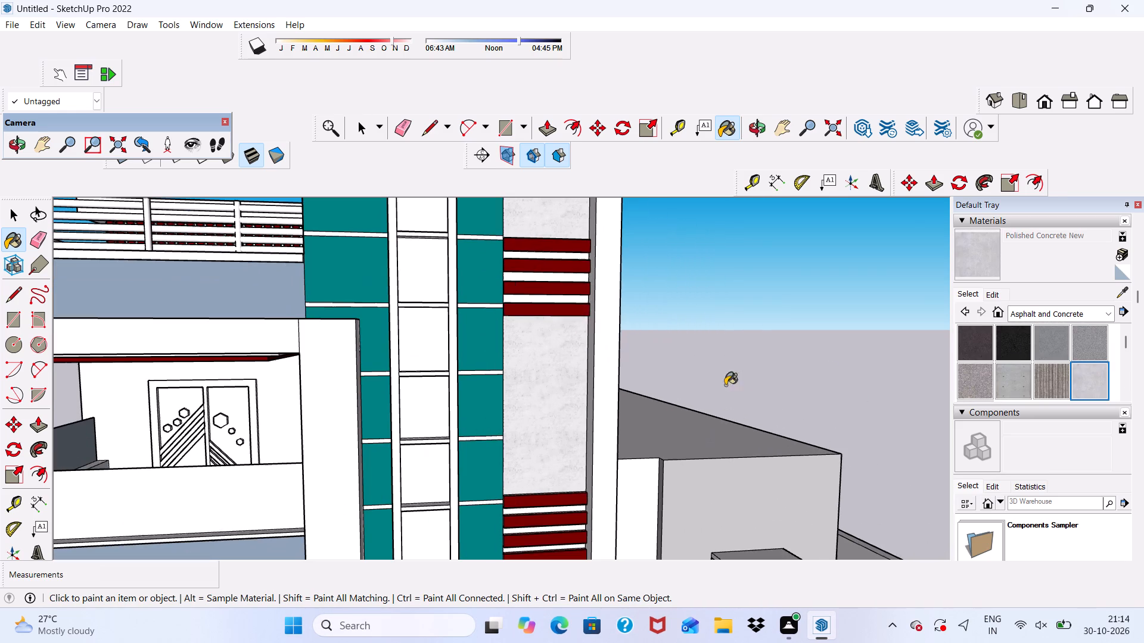
left_click(555, 399)
scroll(568, 229, "up", 4)
left_click(568, 227)
scroll(562, 230, "down", 6)
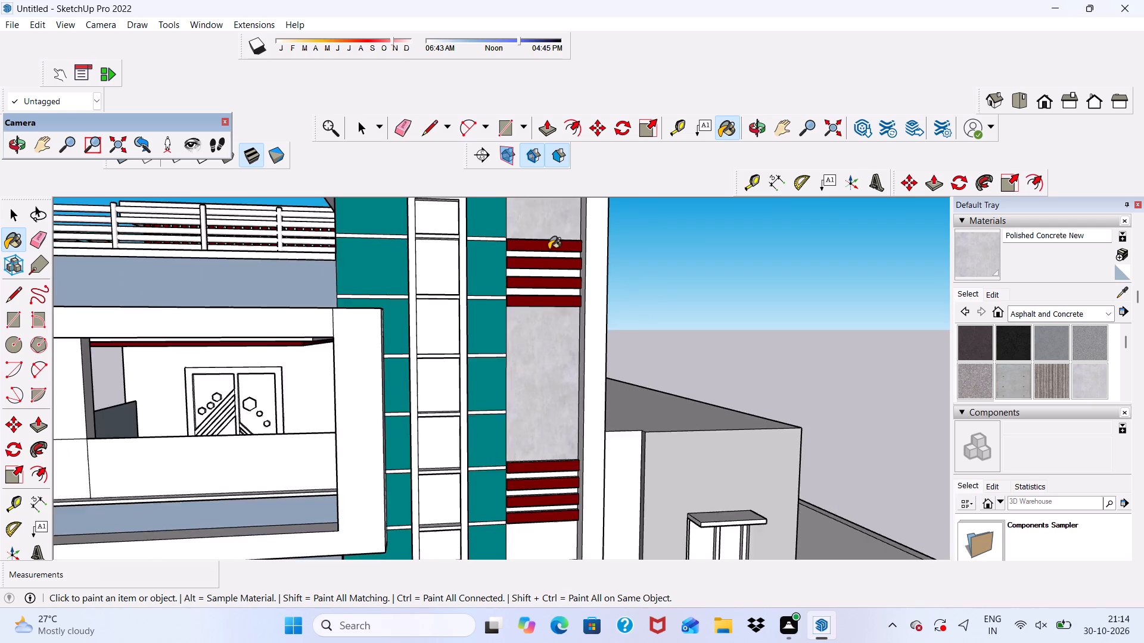
scroll(549, 249, "down", 7)
scroll(593, 559, "up", 5)
left_click(533, 367)
Paint the front face, inner bottom ledge and inner side of the frame around the teal strip with Polished Concrete New.
scroll(526, 392, "up", 8)
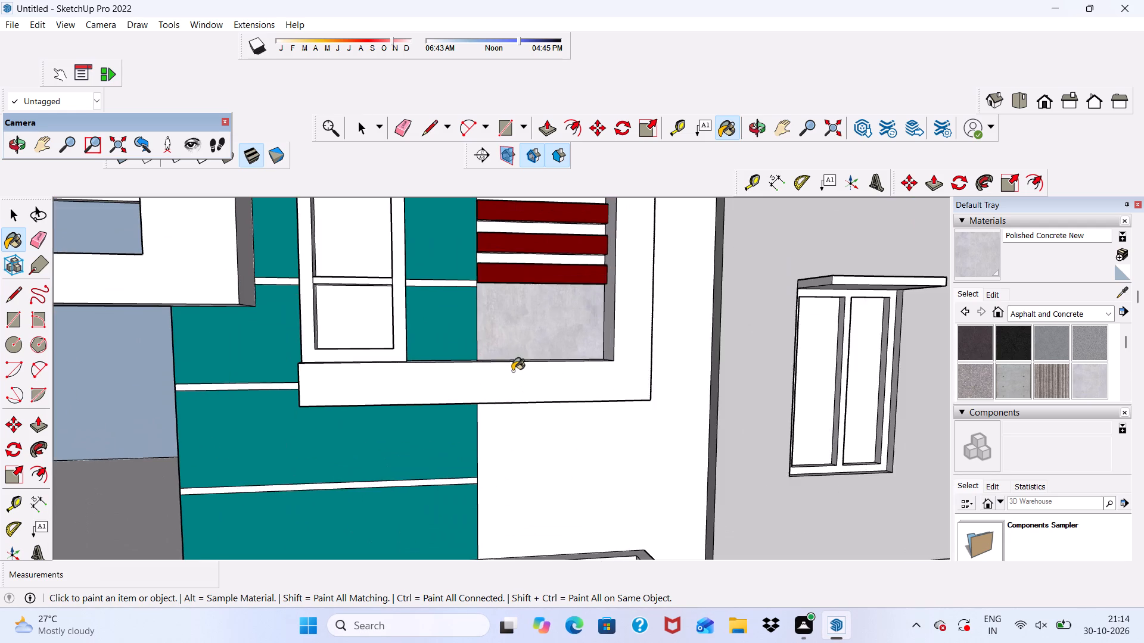
left_click(512, 371)
scroll(496, 358, "up", 5)
middle_click_drag(496, 358, 509, 408)
scroll(509, 408, "up", 3)
left_click(498, 450)
scroll(524, 443, "down", 5)
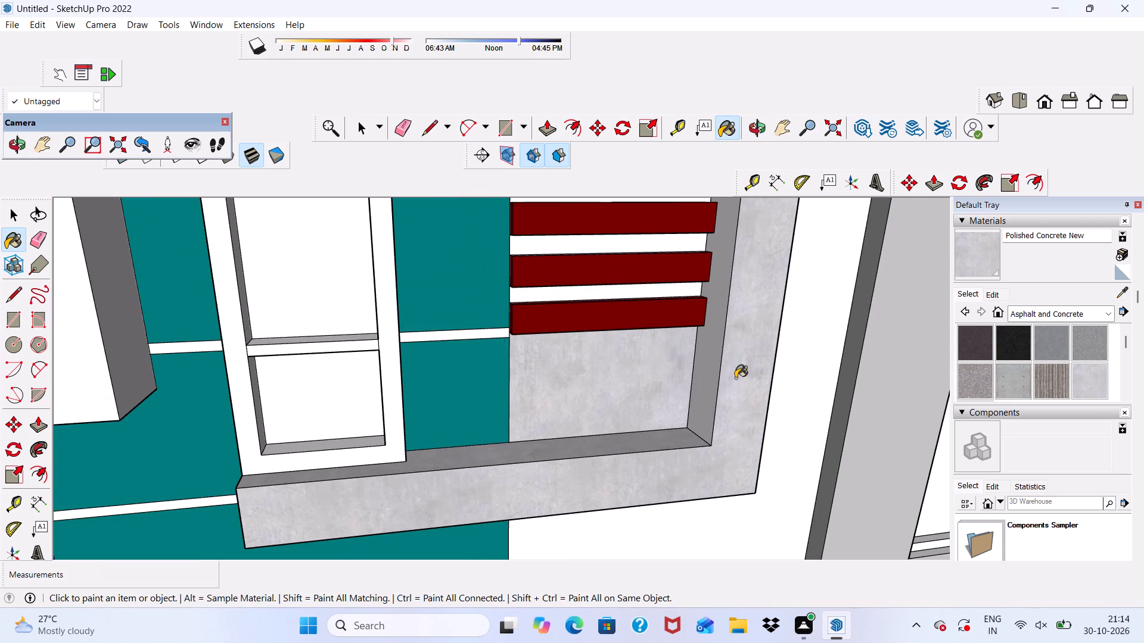
left_click(716, 376)
scroll(699, 364, "down", 19)
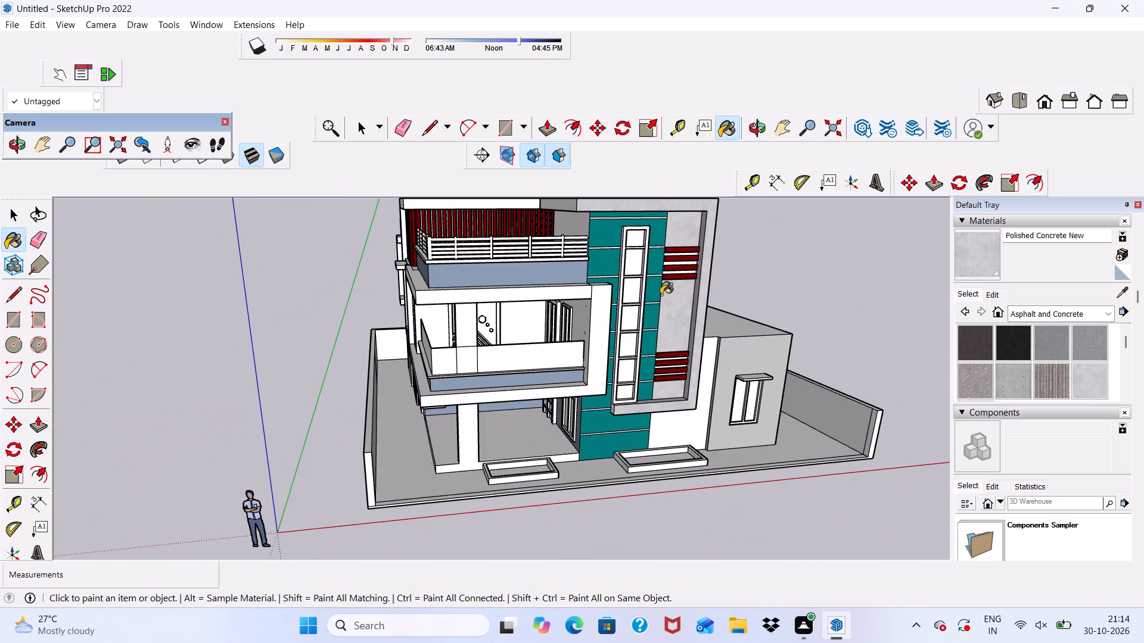
Paint the tower's roof top, including its front and side edge strips, with Polished Concrete New.
scroll(661, 295, "up", 5)
middle_click_drag(661, 295, 623, 427)
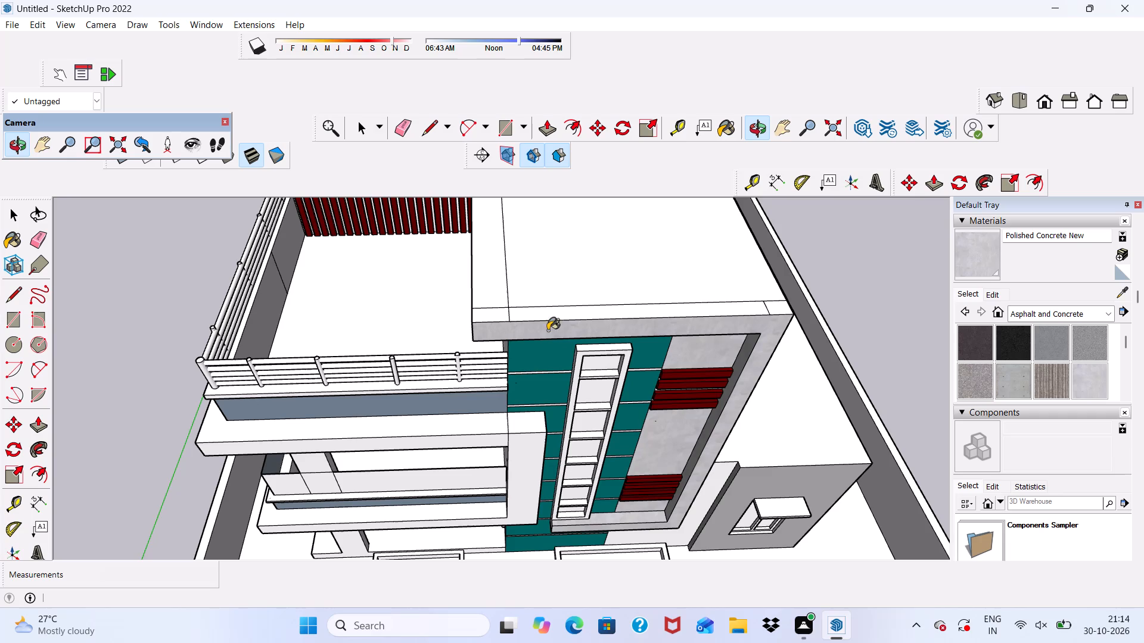
left_click(561, 286)
left_click(534, 317)
left_click(486, 330)
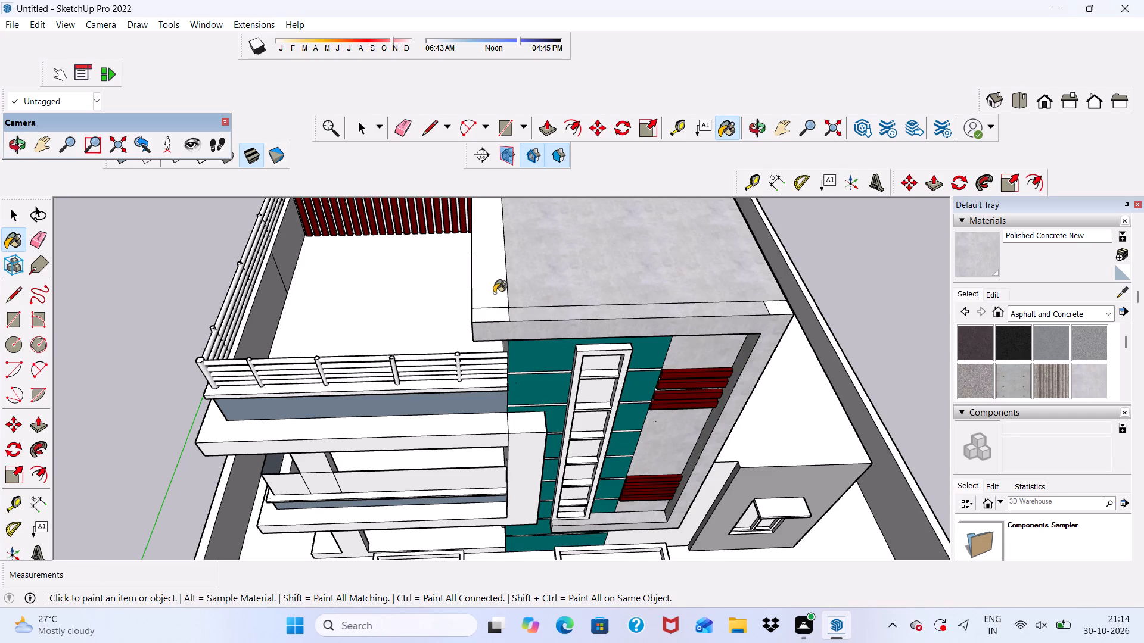
left_click(495, 292)
left_click(489, 305)
scroll(495, 327, "down", 1)
middle_click_drag(498, 335, 499, 326)
scroll(500, 310, "up", 3)
left_click(500, 309)
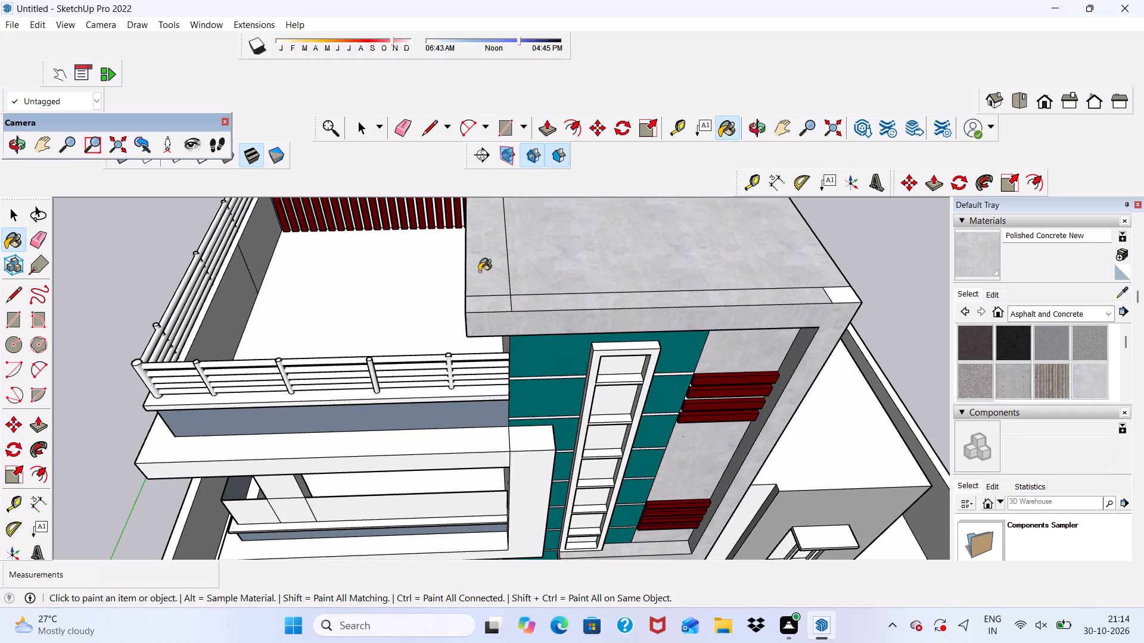
Erase the leftover dividing lines across the tower's roof top and around its small unpainted corner patch.
left_click(398, 129)
left_click_drag(502, 255, 508, 302)
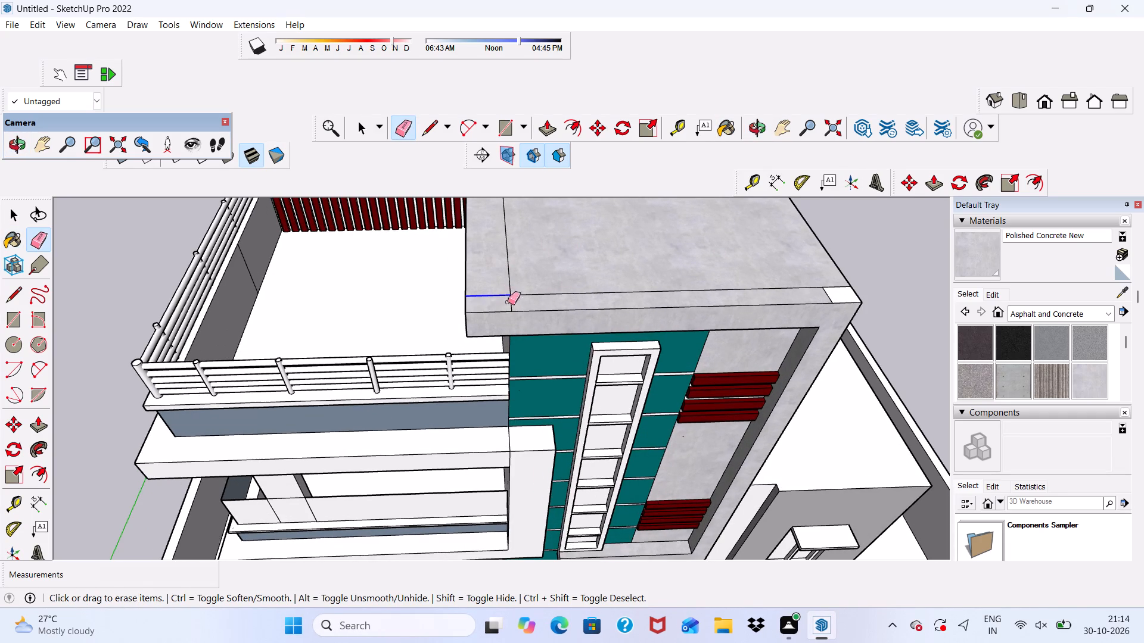
left_click_drag(508, 302, 660, 277)
left_click_drag(499, 241, 515, 263)
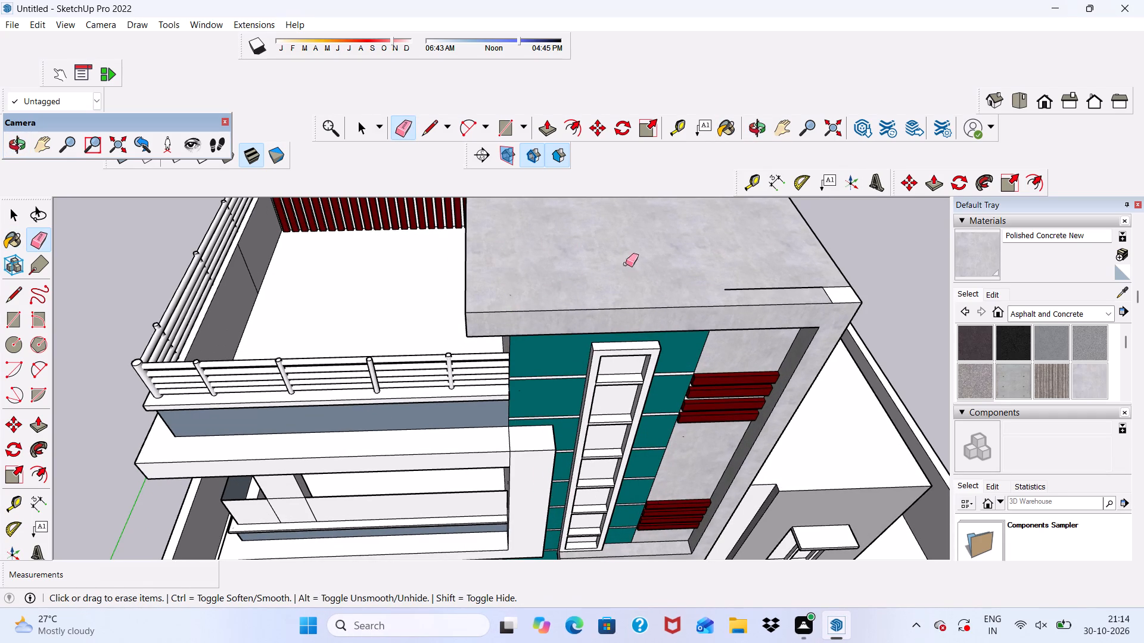
left_click_drag(798, 279, 762, 293)
scroll(755, 278, "down", 2)
middle_click_drag(755, 278, 717, 291)
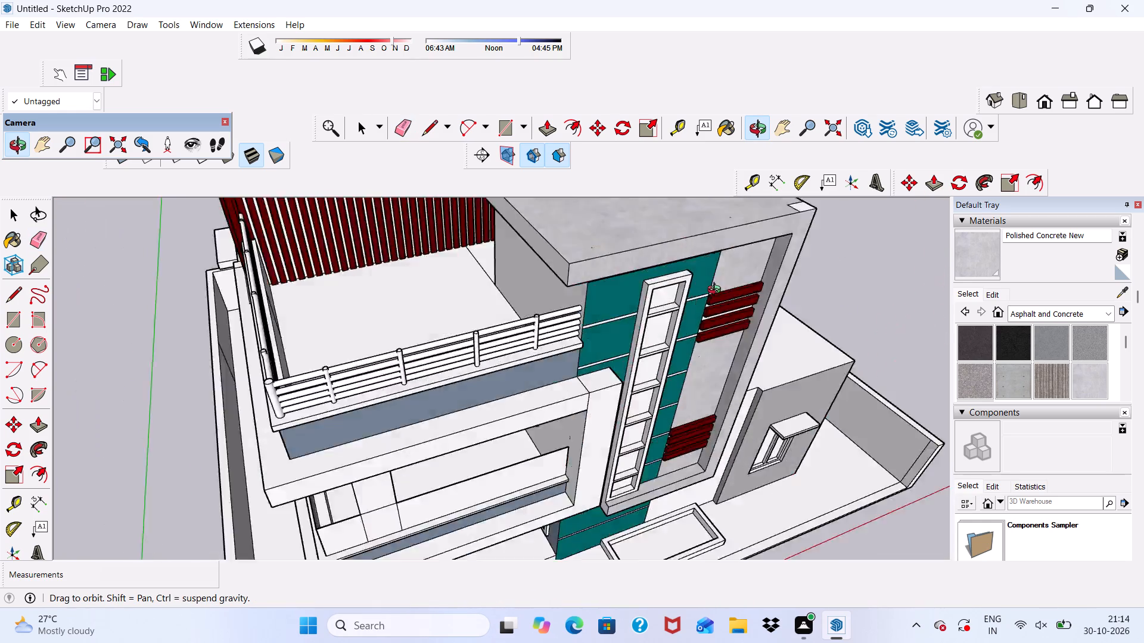
middle_click_drag(717, 291, 421, 262)
left_click_drag(353, 362, 364, 373)
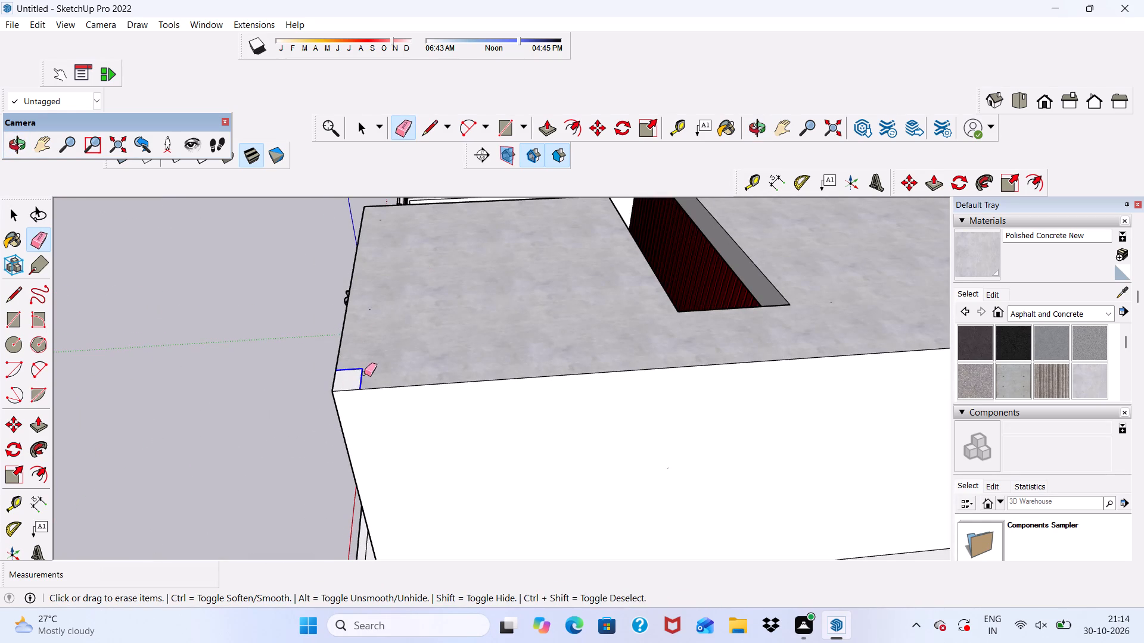
left_click_drag(364, 373, 366, 377)
Paint the terrace-facing roof edge and wall of the tower with Polished Concrete New.
middle_click_drag(360, 367, 577, 297)
scroll(654, 279, "down", 1)
middle_click_drag(645, 289, 667, 271)
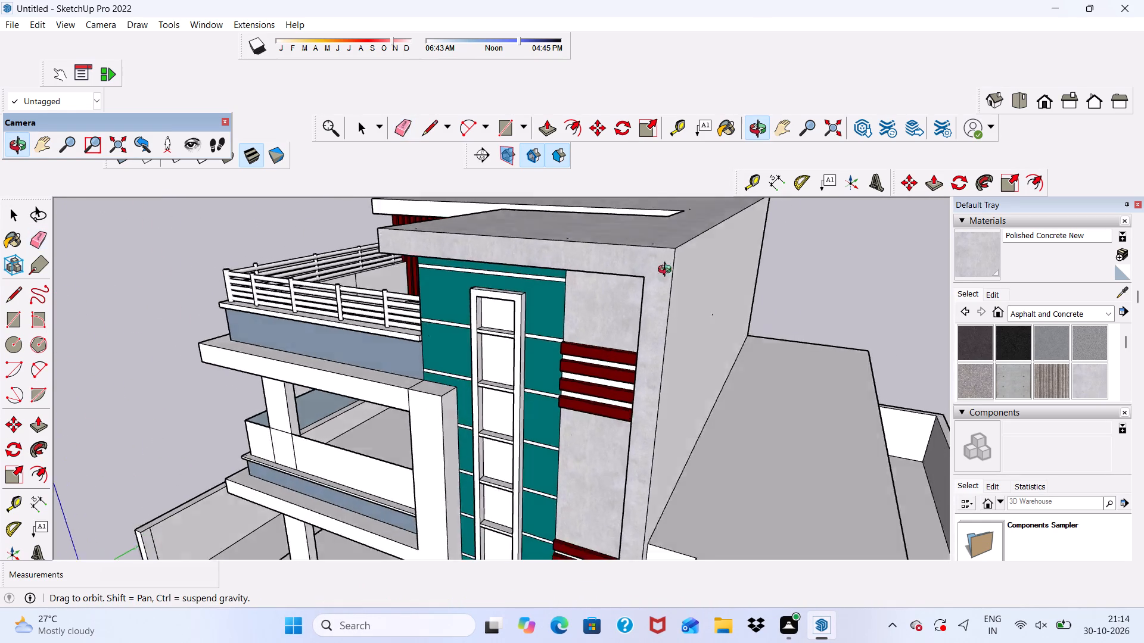
middle_click_drag(667, 271, 935, 248)
scroll(989, 307, "up", 2)
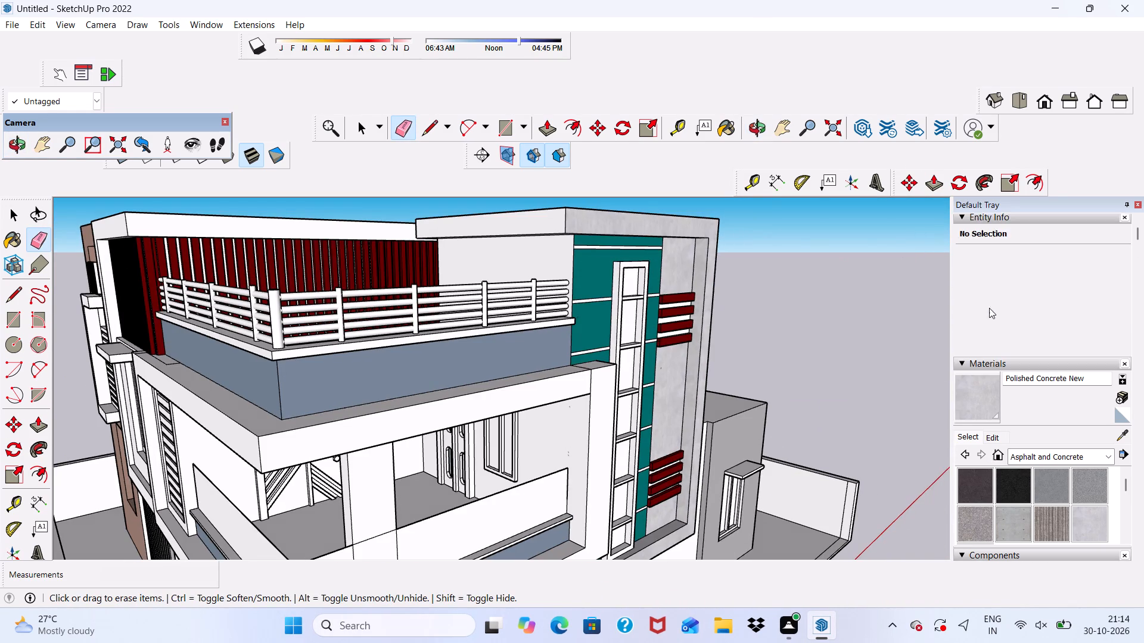
scroll(960, 318, "down", 3)
scroll(958, 291, "up", 1)
left_click(1092, 377)
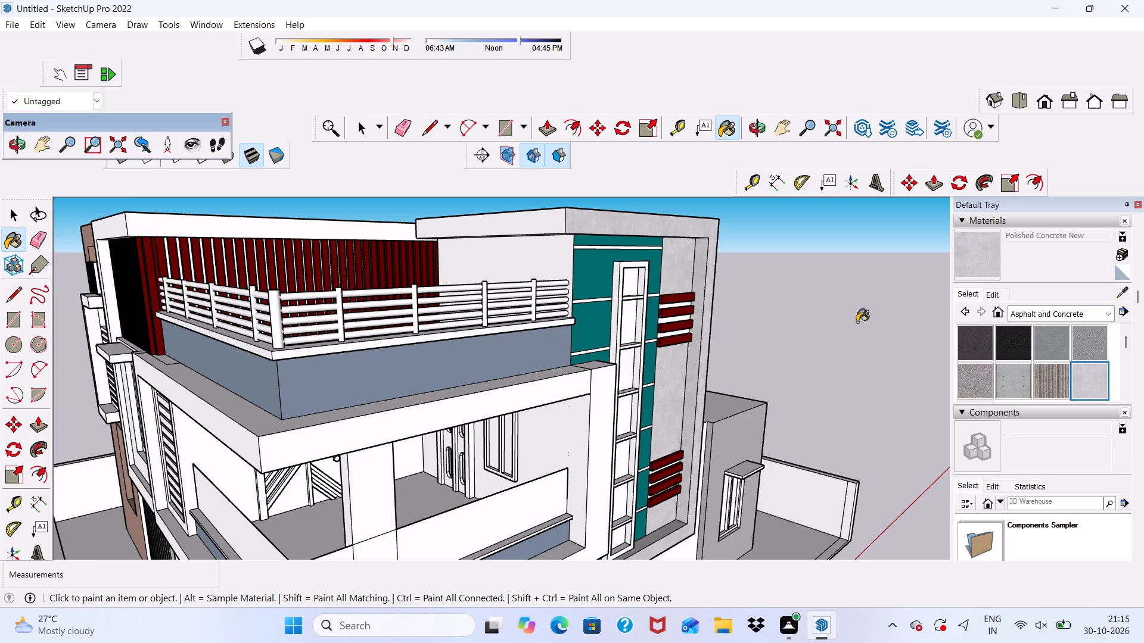
scroll(680, 245, "up", 4)
left_click(507, 215)
left_click(481, 269)
Paint the tower's large outer side wall above the side block with Polished Concrete New.
scroll(479, 283, "down", 4)
middle_click_drag(514, 332, 425, 317)
scroll(433, 308, "down", 3)
middle_click_drag(476, 325, 418, 305)
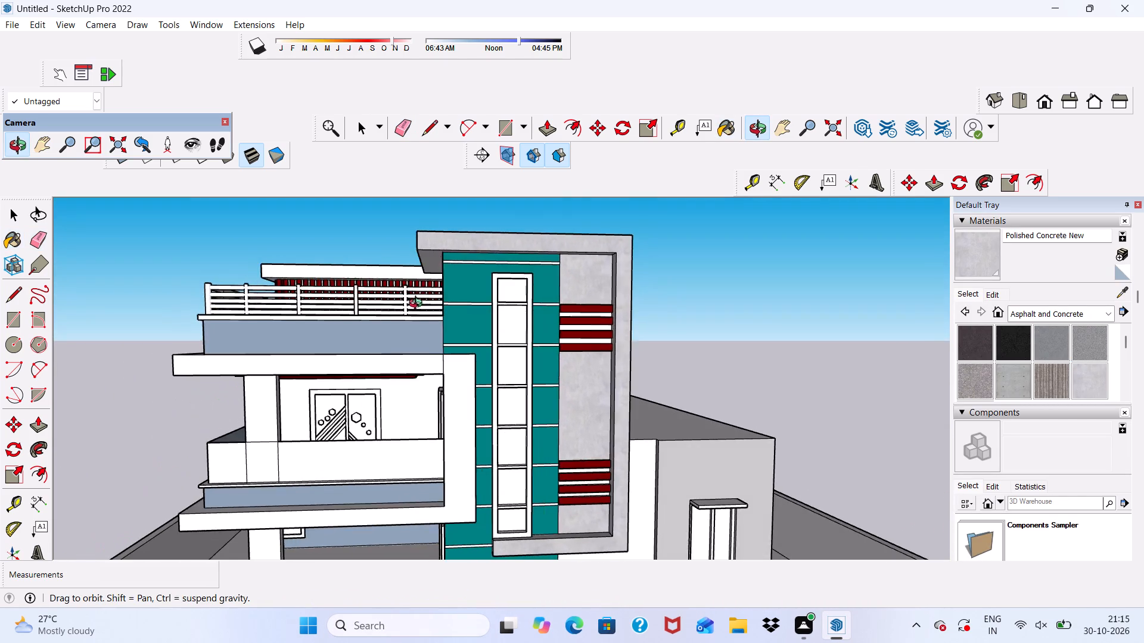
middle_click_drag(418, 305, 414, 303)
middle_click_drag(395, 291, 428, 239)
middle_click_drag(557, 367, 347, 414)
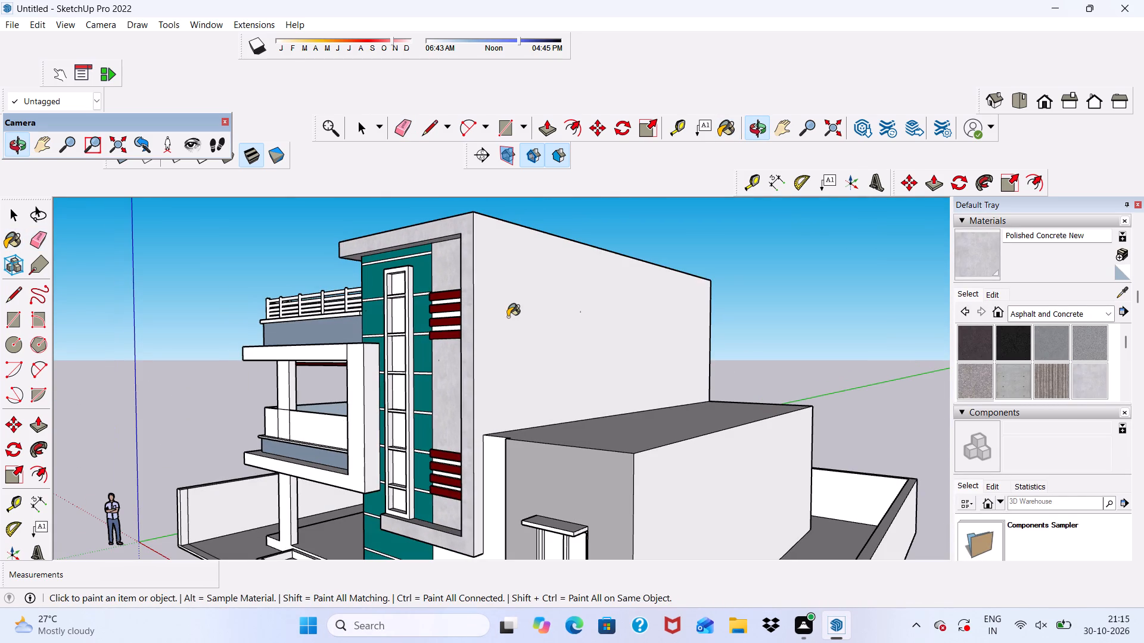
left_click(503, 312)
Paint the wall panels above and between the slat groups with Marble Carrara Gold Floor Tile from the Tile collection.
scroll(495, 303, "down", 5)
middle_click_drag(493, 351, 580, 350)
scroll(580, 380, "up", 1)
scroll(508, 351, "down", 3)
middle_click_drag(499, 385, 539, 362)
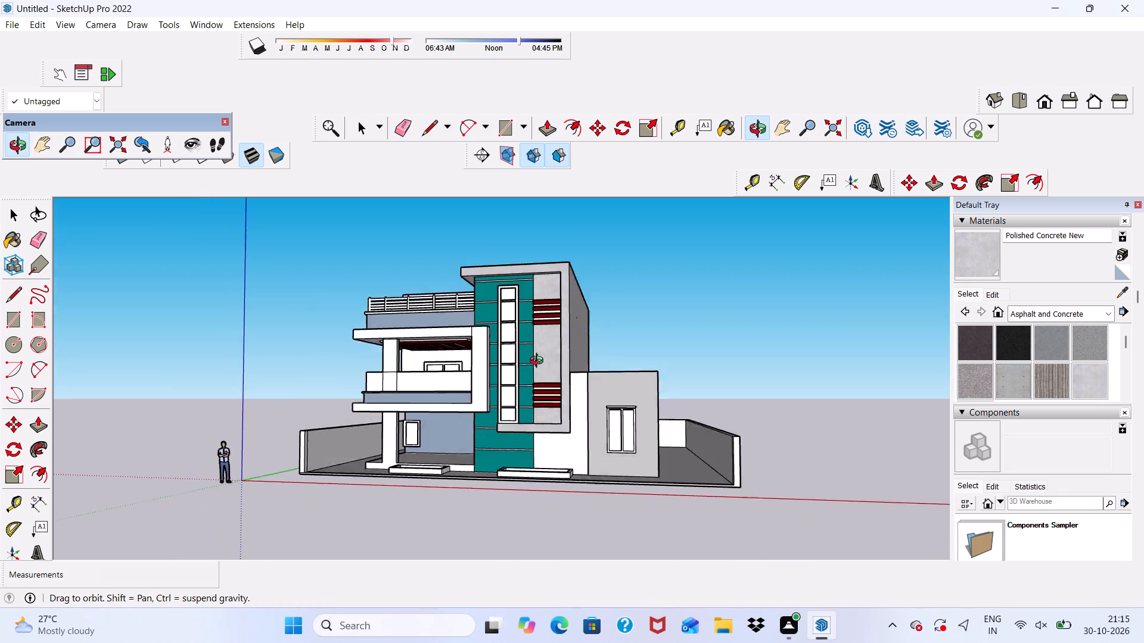
middle_click_drag(539, 362, 554, 354)
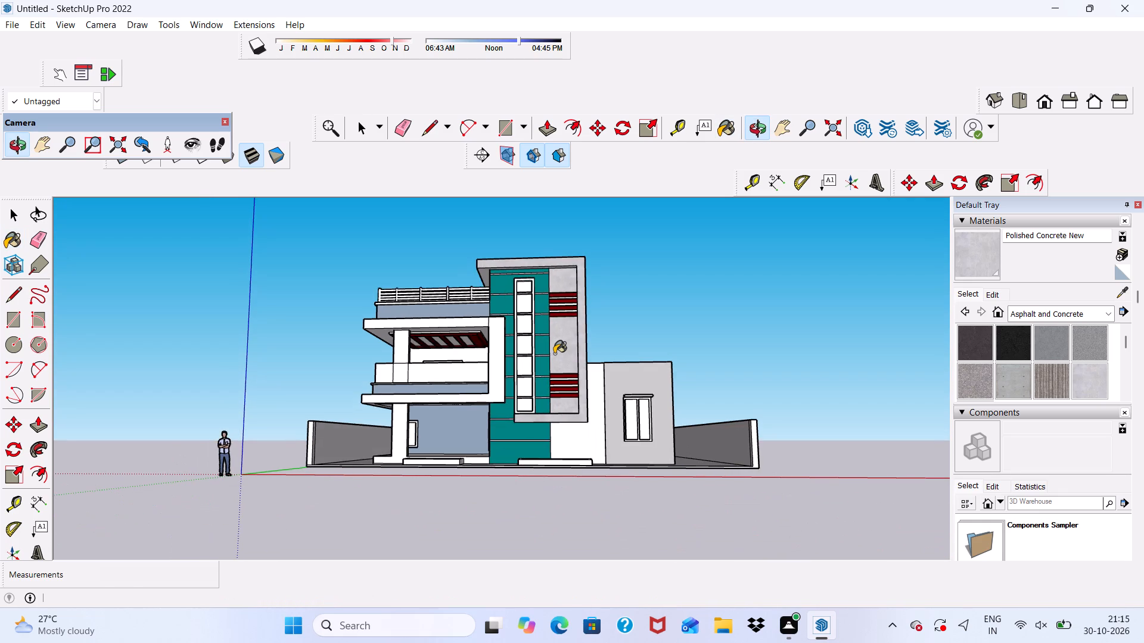
scroll(553, 337, "up", 4)
scroll(1024, 379, "down", 1)
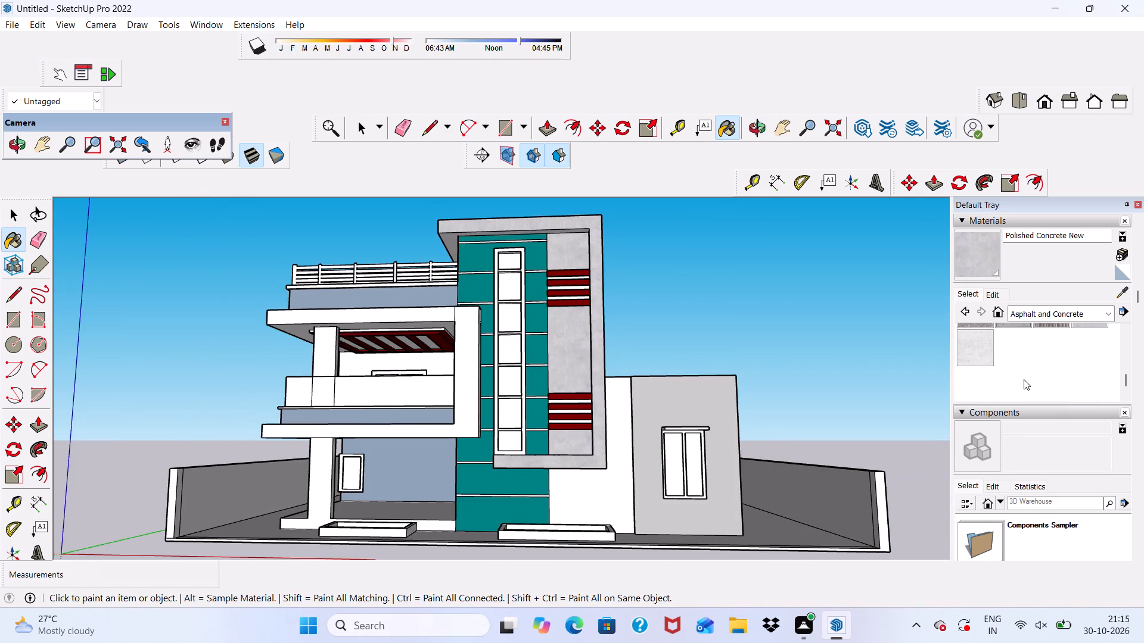
left_click(1113, 310)
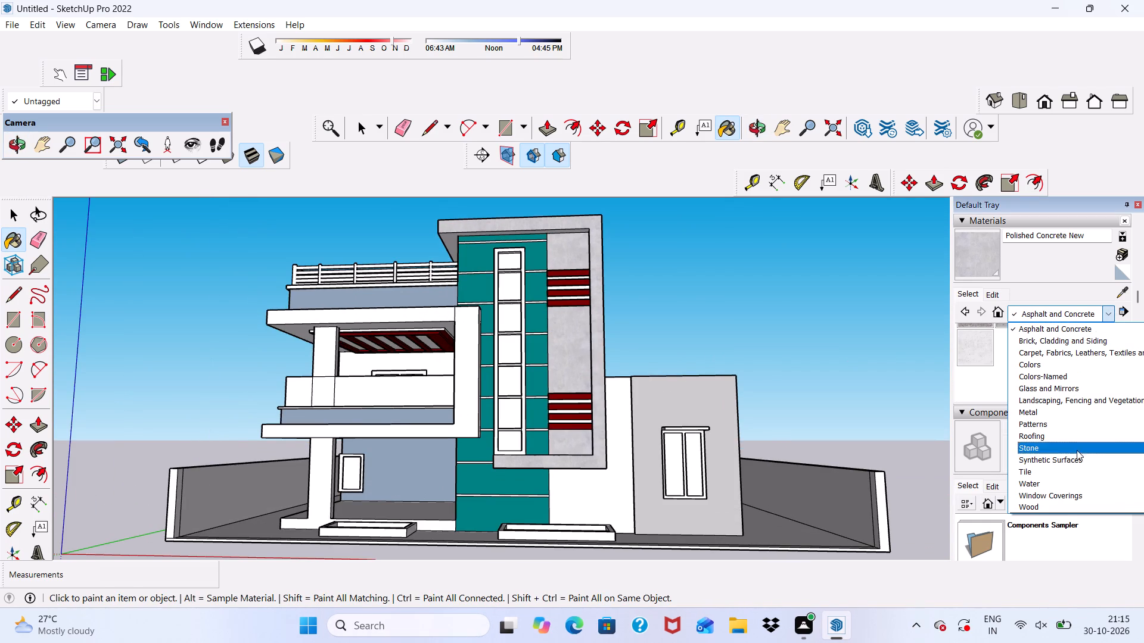
left_click(1062, 472)
scroll(1016, 373, "down", 1)
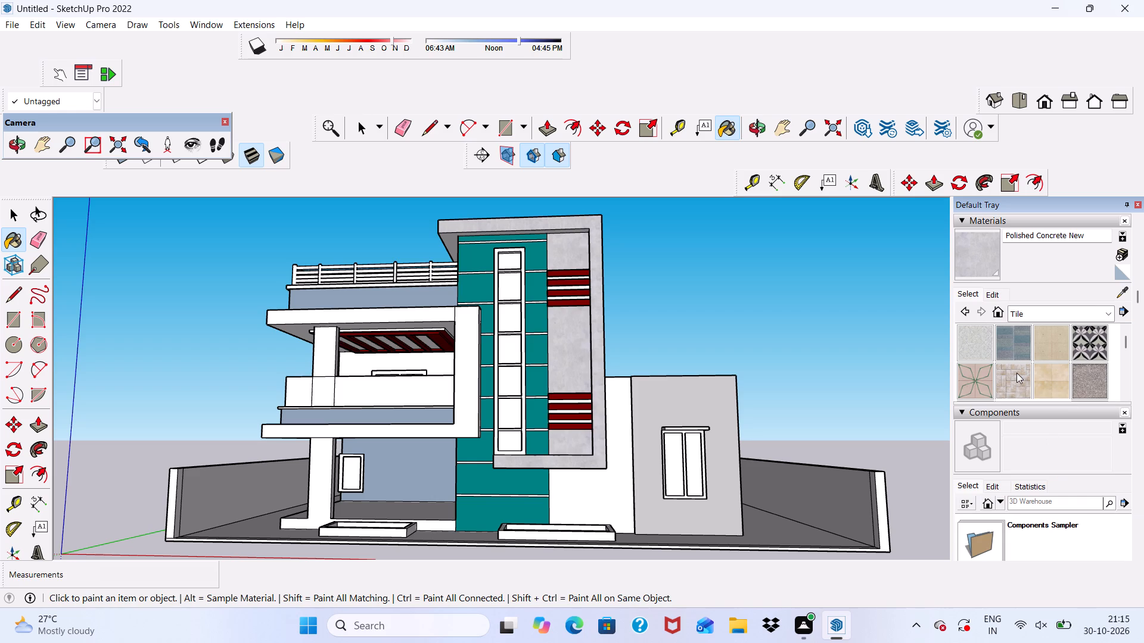
scroll(1016, 373, "down", 2)
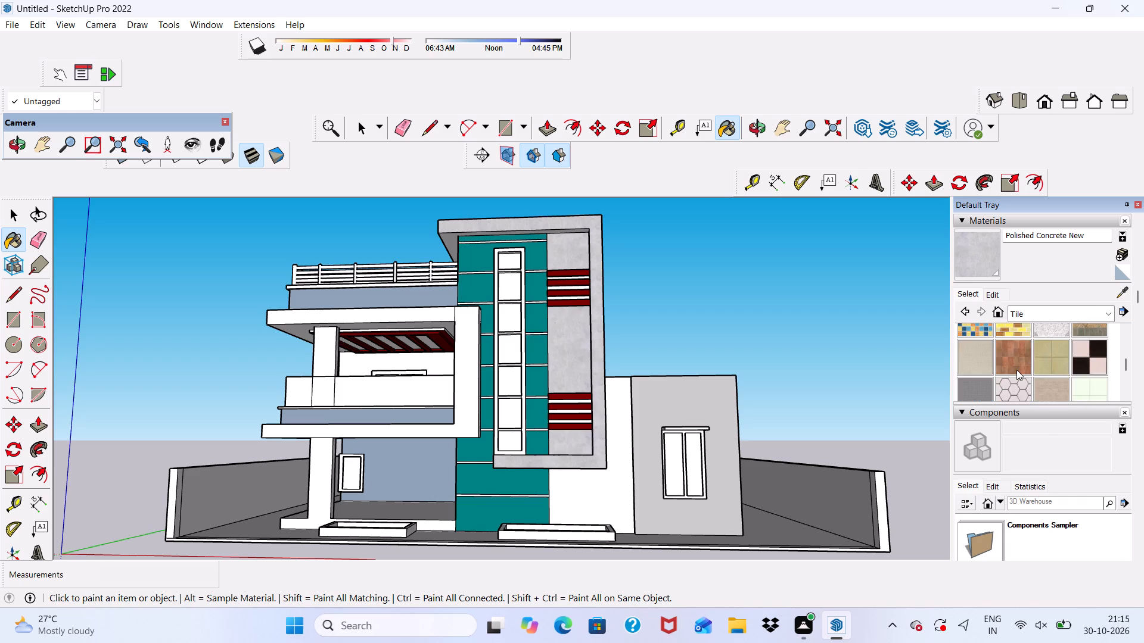
scroll(1016, 370, "down", 2)
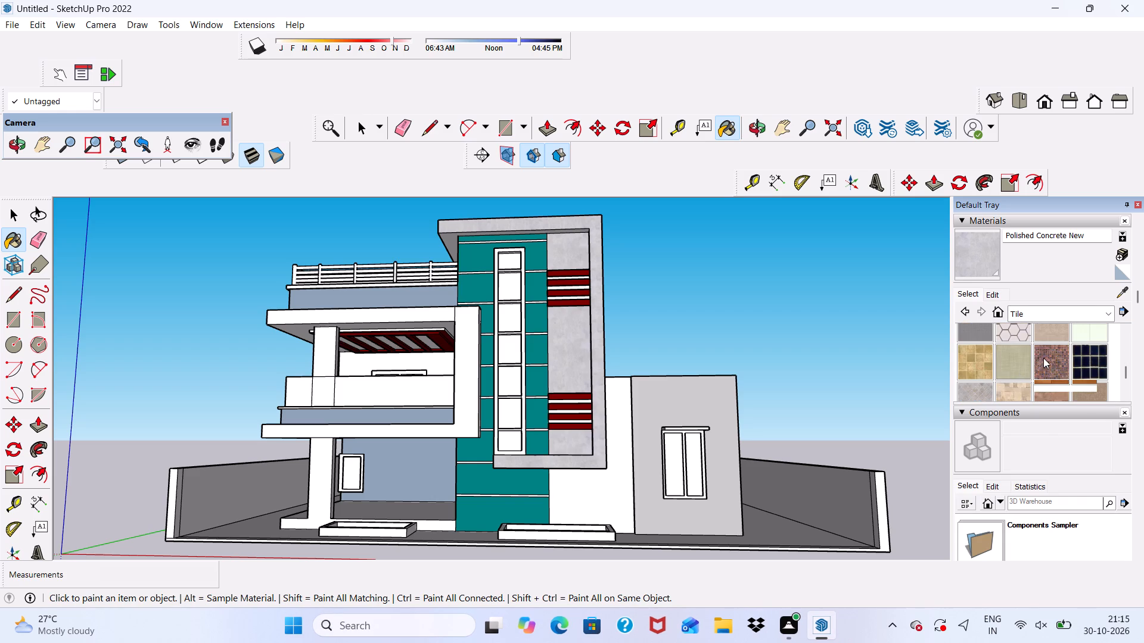
scroll(1005, 355, "down", 2)
scroll(1005, 355, "up", 2)
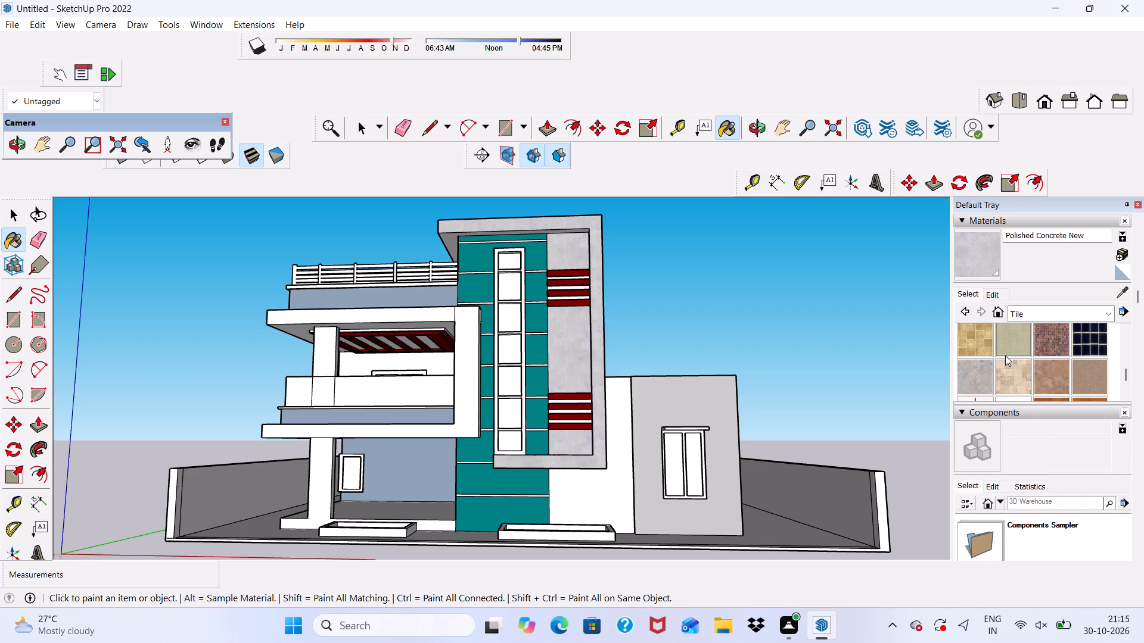
scroll(1005, 355, "up", 3)
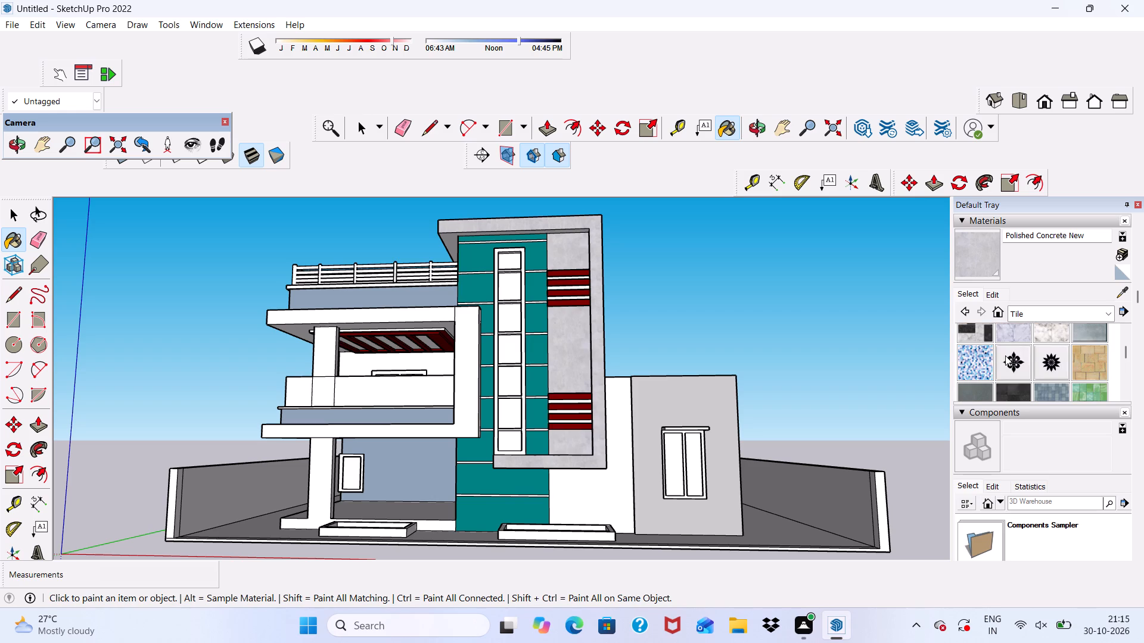
left_click(1054, 326)
scroll(536, 250, "up", 2)
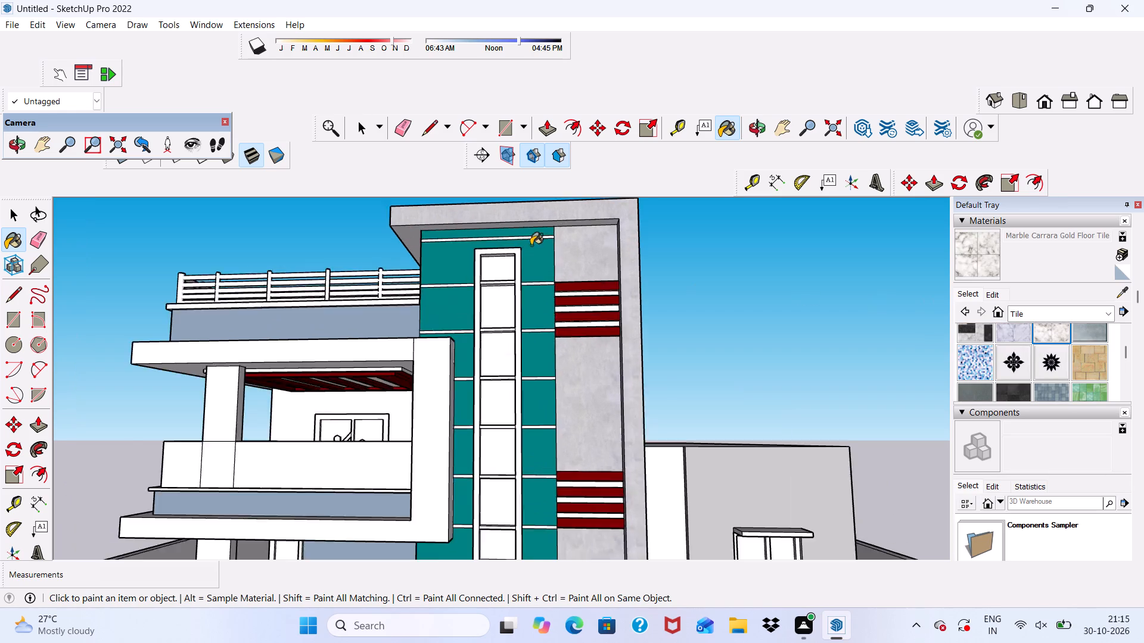
scroll(531, 245, "up", 6)
left_click(596, 252)
scroll(610, 431, "up", 5)
left_click(609, 429)
Paint the tower frame's front face and the wall panel below the lower slats with Marble Carrara Gold Floor Tile.
scroll(636, 314, "down", 3)
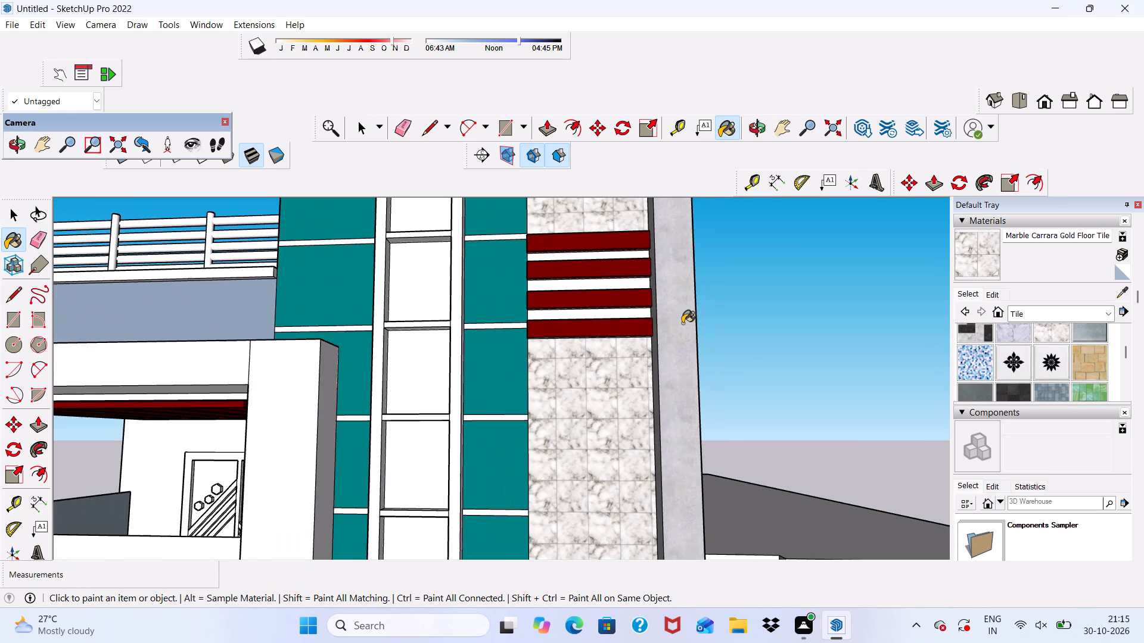
left_click(682, 323)
scroll(655, 291, "down", 5)
scroll(642, 236, "down", 7)
scroll(628, 424, "up", 6)
left_click(628, 425)
Paint the tower frame's inner side and inner bottom ledge with Marble Carrara Gold Floor Tile.
scroll(630, 433, "down", 1)
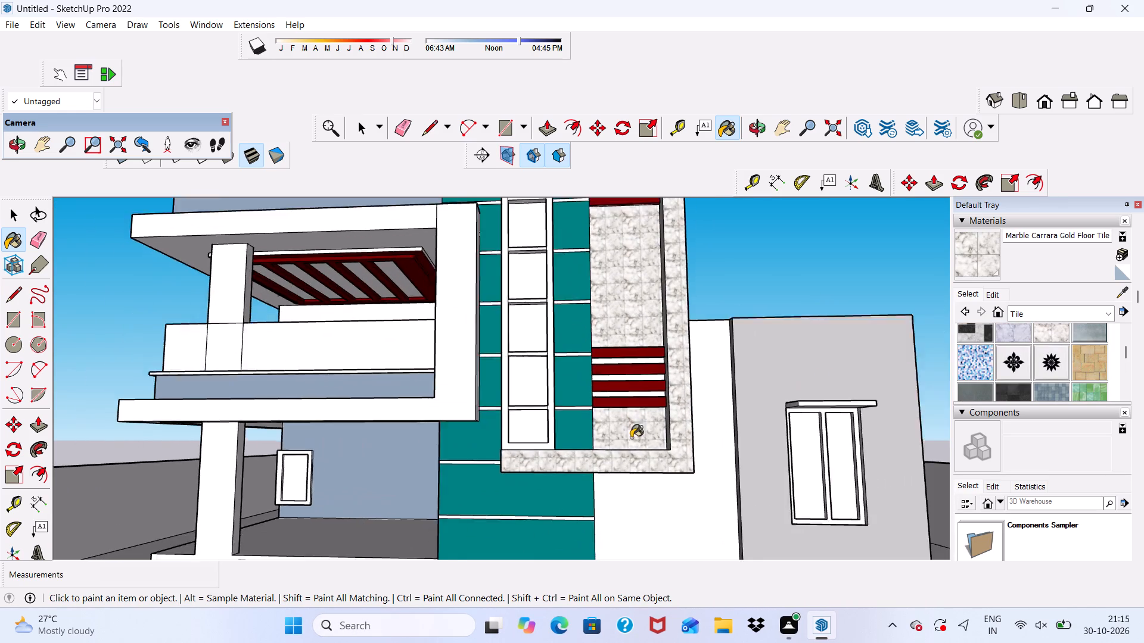
scroll(631, 438, "down", 1)
middle_click_drag(632, 439, 764, 490)
scroll(764, 489, "up", 6)
left_click(715, 360)
scroll(705, 345, "down", 12)
middle_click_drag(648, 462, 646, 535)
scroll(652, 491, "up", 4)
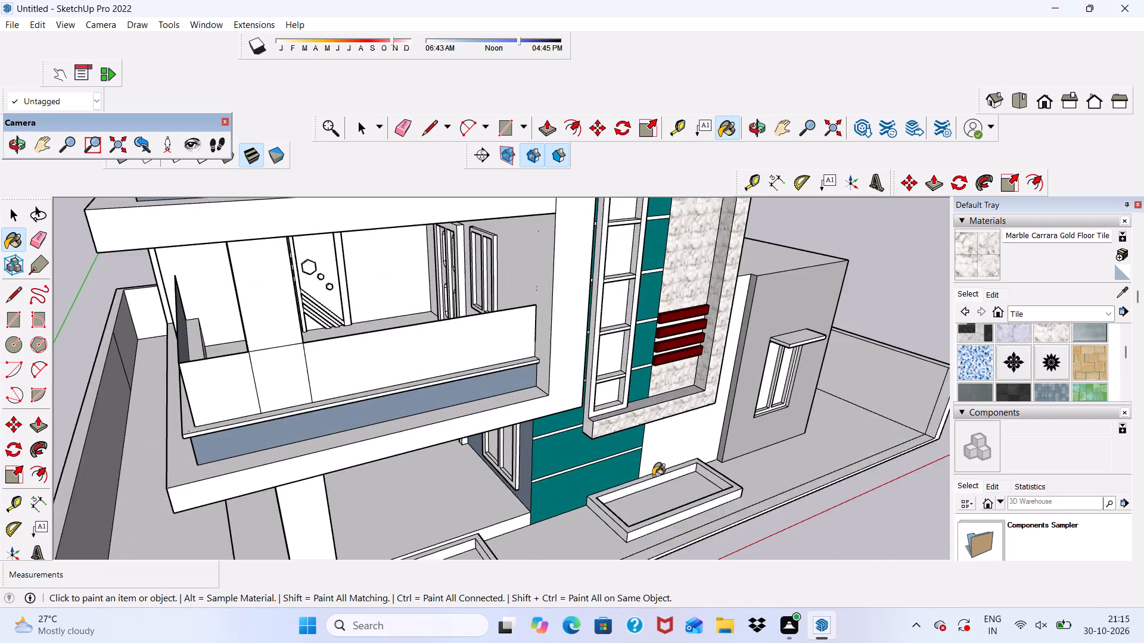
scroll(653, 476, "up", 7)
left_click(626, 386)
Paint the ground-floor wall between the teal base and the side block with Marble Carrara Gold Floor Tile.
scroll(564, 405, "down", 7)
middle_click_drag(615, 450, 511, 398)
scroll(573, 429, "up", 1)
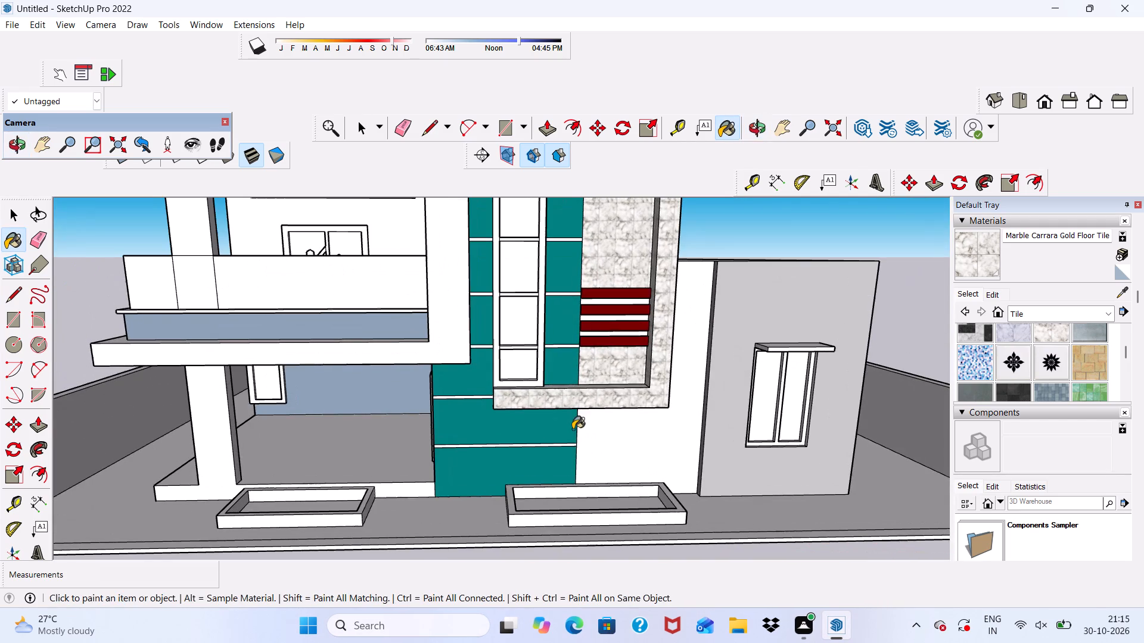
left_click(615, 441)
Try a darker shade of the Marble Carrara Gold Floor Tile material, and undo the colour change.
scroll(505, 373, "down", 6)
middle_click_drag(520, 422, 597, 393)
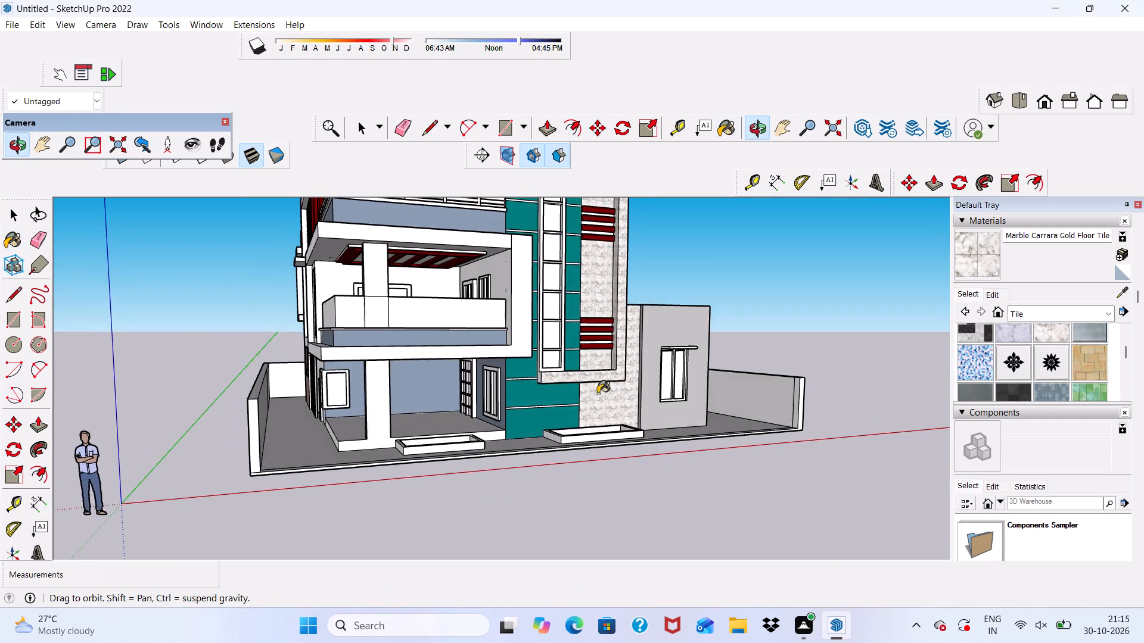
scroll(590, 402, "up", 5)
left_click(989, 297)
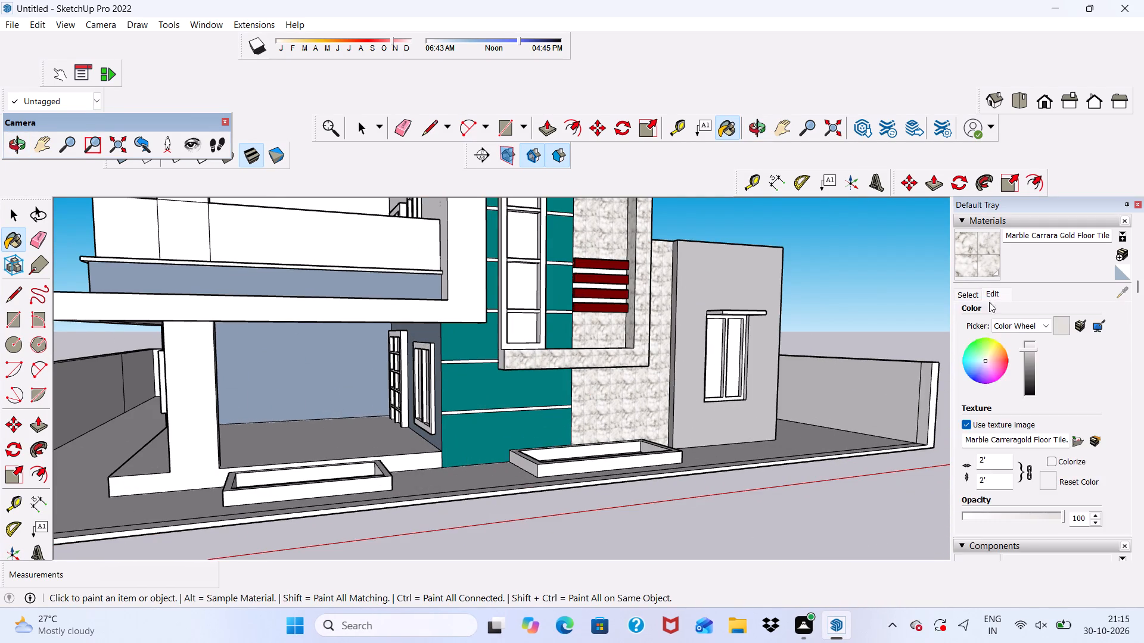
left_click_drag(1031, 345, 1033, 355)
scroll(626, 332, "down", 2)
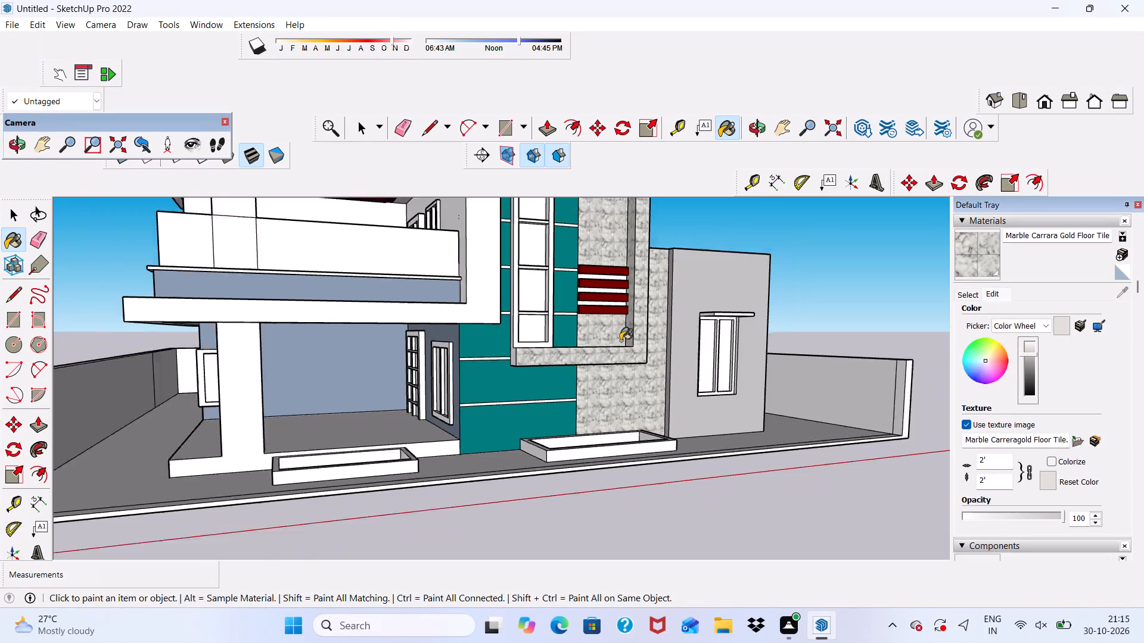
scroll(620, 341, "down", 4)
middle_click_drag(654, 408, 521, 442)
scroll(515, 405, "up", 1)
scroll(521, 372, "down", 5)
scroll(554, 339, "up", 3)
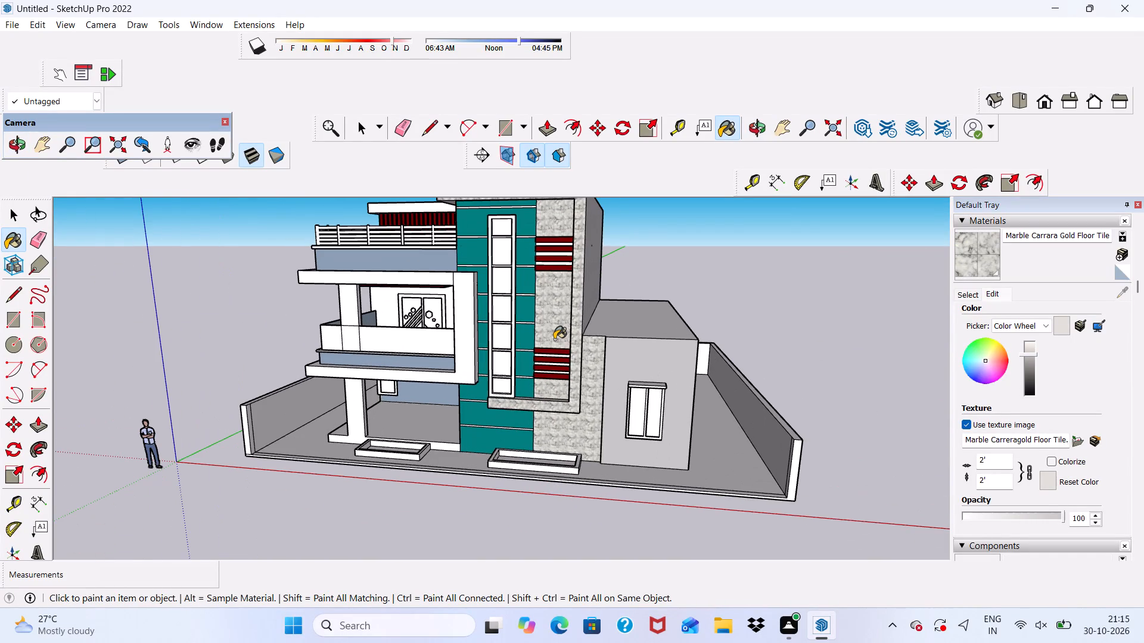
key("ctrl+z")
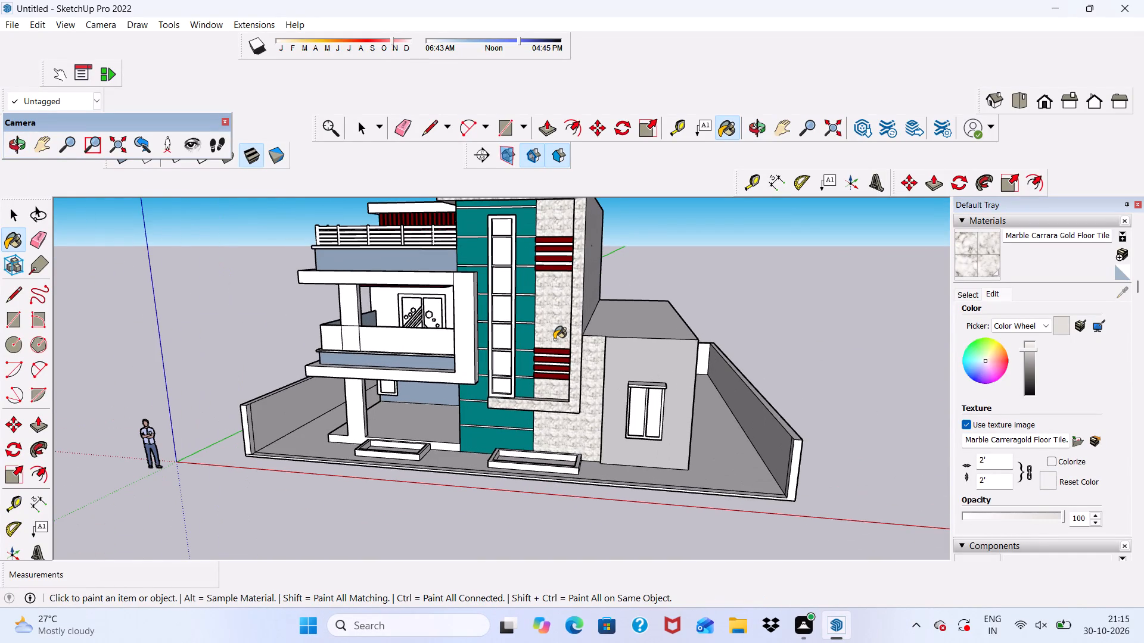
Examine the marble-tiled tower frame, wall panels and ground-floor front from several angles.
scroll(554, 339, "up", 2)
scroll(554, 339, "down", 5)
scroll(576, 413, "up", 6)
scroll(535, 376, "down", 1)
middle_click_drag(533, 377, 676, 417)
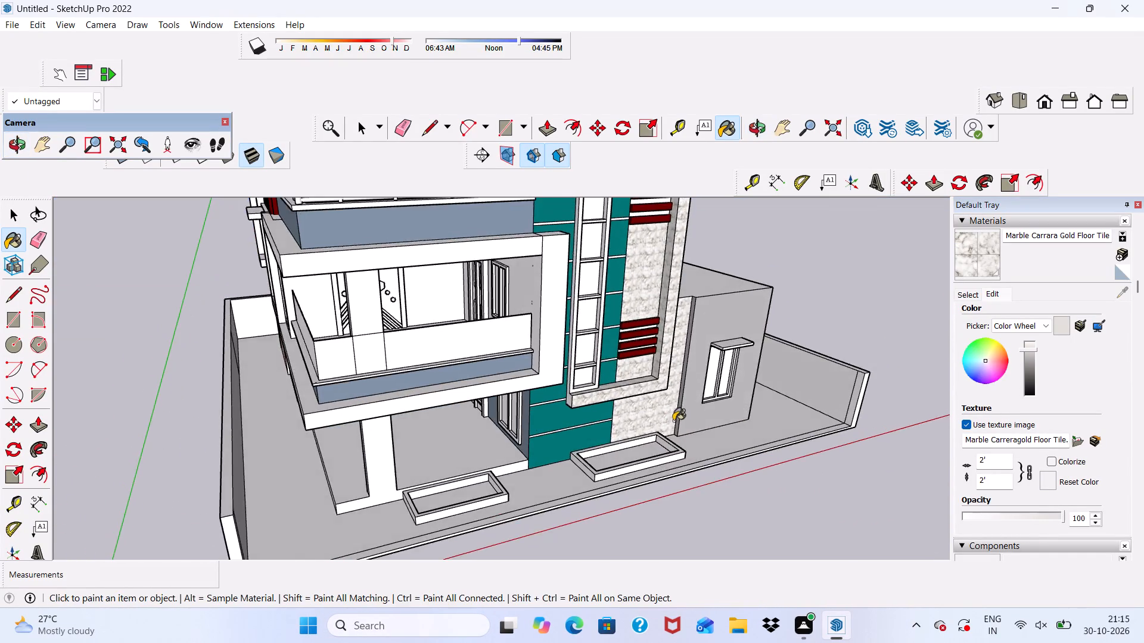
scroll(647, 385, "up", 5)
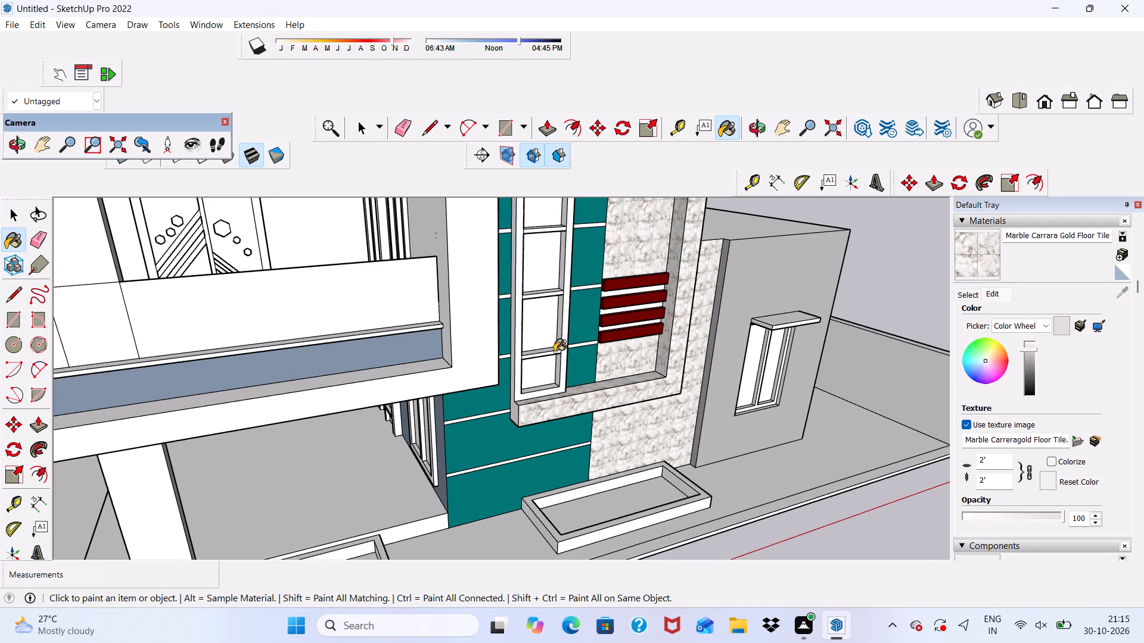
left_click(960, 294)
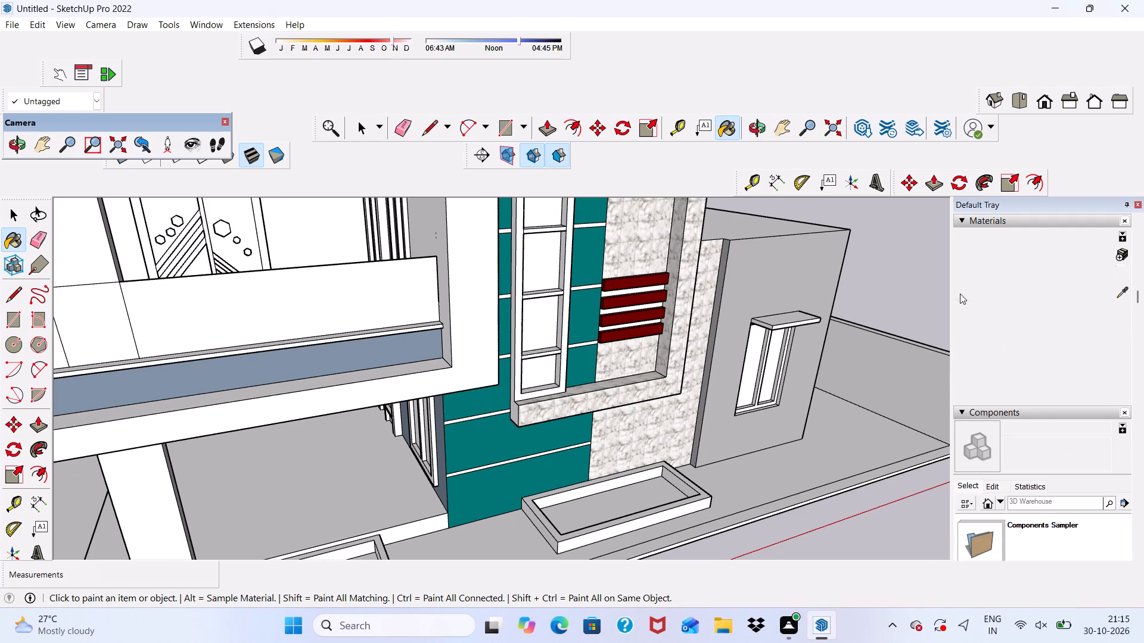
scroll(766, 340, "down", 4)
middle_click_drag(583, 396, 615, 348)
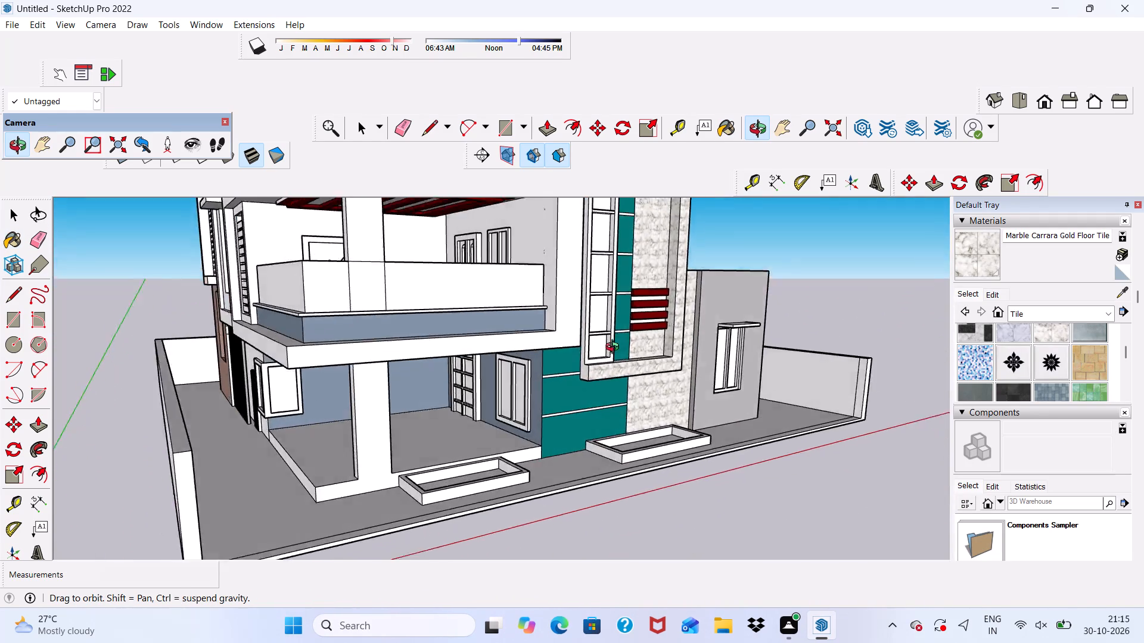
Paint the tower's roof slab and its terrace-side edge with Marble Carrara Gold Floor Tile.
middle_click_drag(615, 348, 247, 398)
left_click(495, 263)
scroll(449, 285, "down", 3)
middle_click_drag(399, 345, 500, 349)
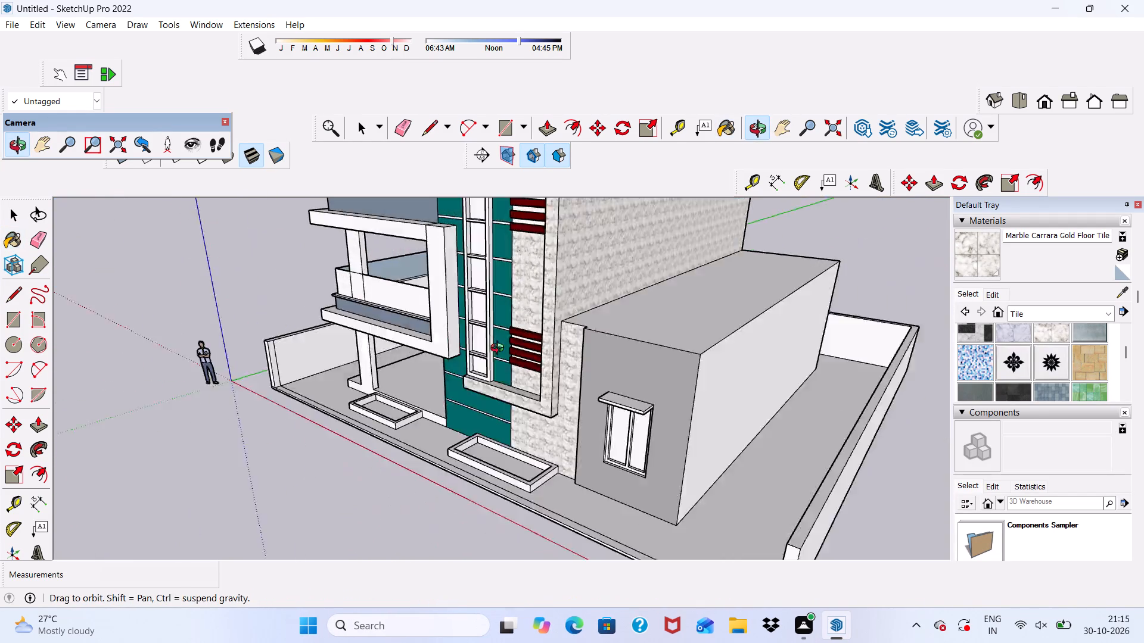
middle_click_drag(500, 349, 572, 347)
scroll(553, 351, "down", 9)
middle_click_drag(536, 367, 664, 410)
scroll(605, 340, "up", 6)
left_click(565, 223)
scroll(425, 260, "up", 7)
left_click(530, 239)
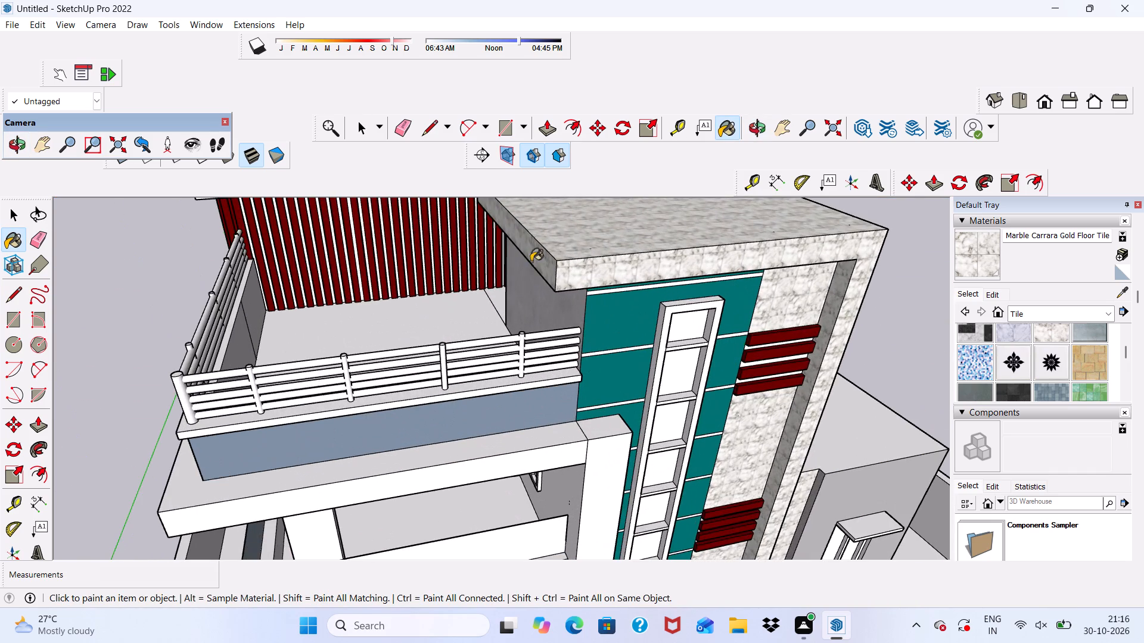
Paint the roof slab's underside and the tower side wall above the terrace with Marble Carrara Gold Floor Tile.
middle_click_drag(531, 261, 615, 152)
scroll(615, 205, "up", 5)
scroll(591, 229, "down", 6)
scroll(565, 232, "up", 5)
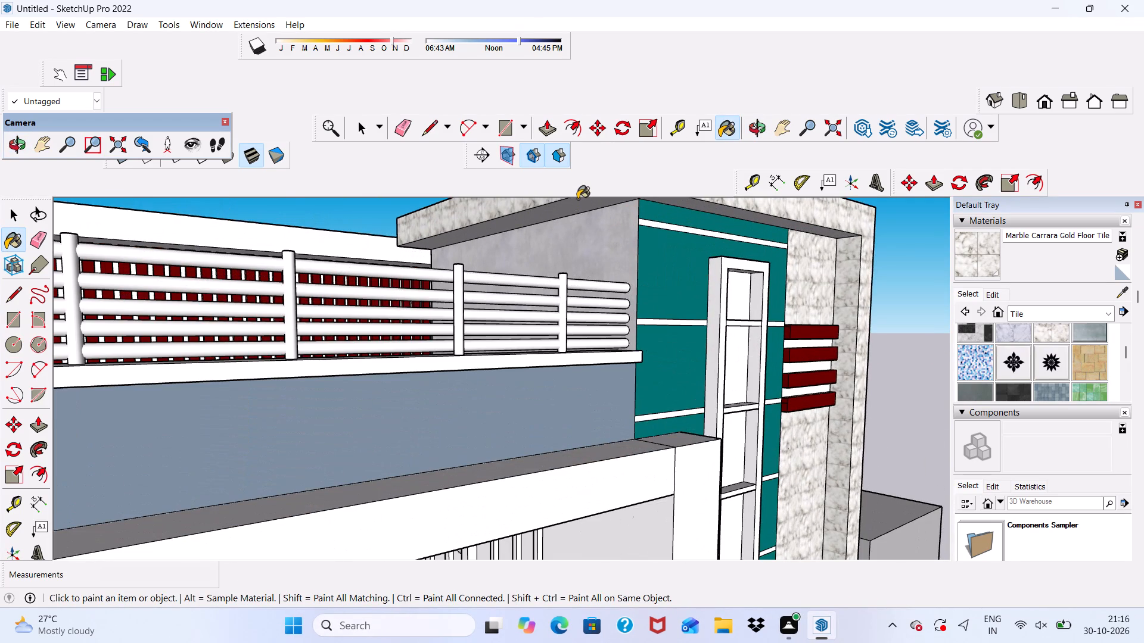
scroll(577, 201, "up", 1)
left_click(573, 208)
left_click(573, 239)
scroll(517, 255, "down", 2)
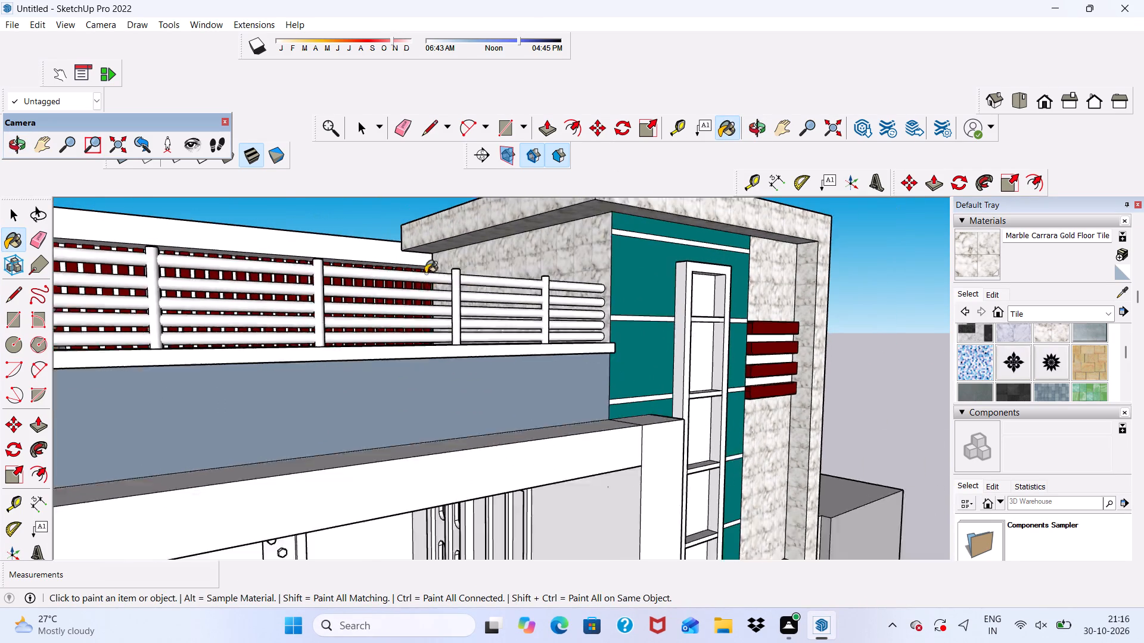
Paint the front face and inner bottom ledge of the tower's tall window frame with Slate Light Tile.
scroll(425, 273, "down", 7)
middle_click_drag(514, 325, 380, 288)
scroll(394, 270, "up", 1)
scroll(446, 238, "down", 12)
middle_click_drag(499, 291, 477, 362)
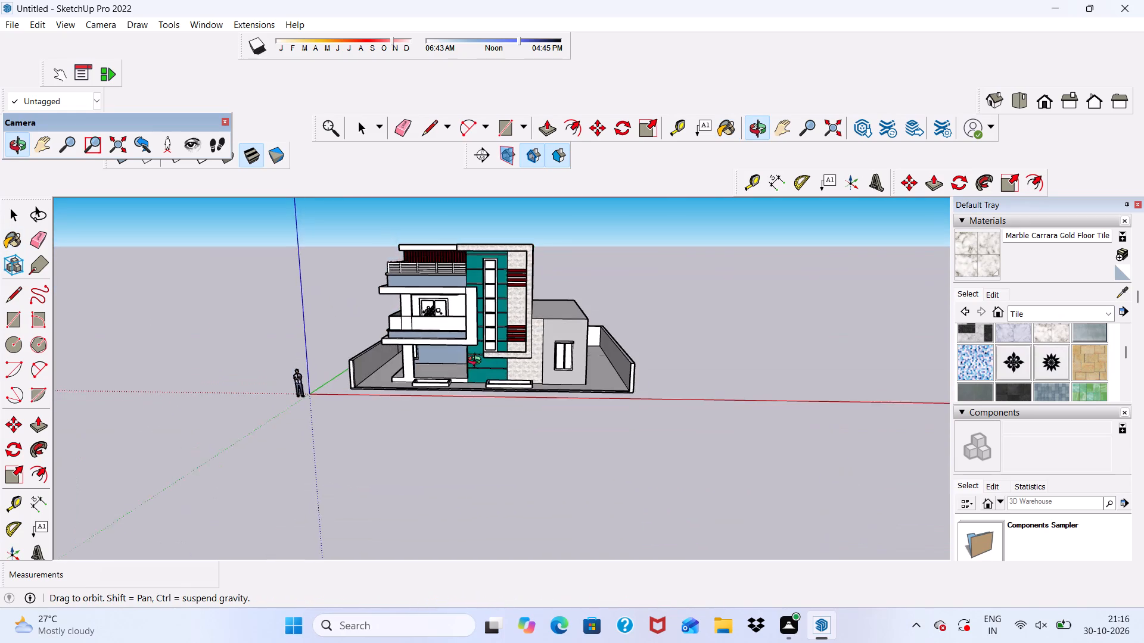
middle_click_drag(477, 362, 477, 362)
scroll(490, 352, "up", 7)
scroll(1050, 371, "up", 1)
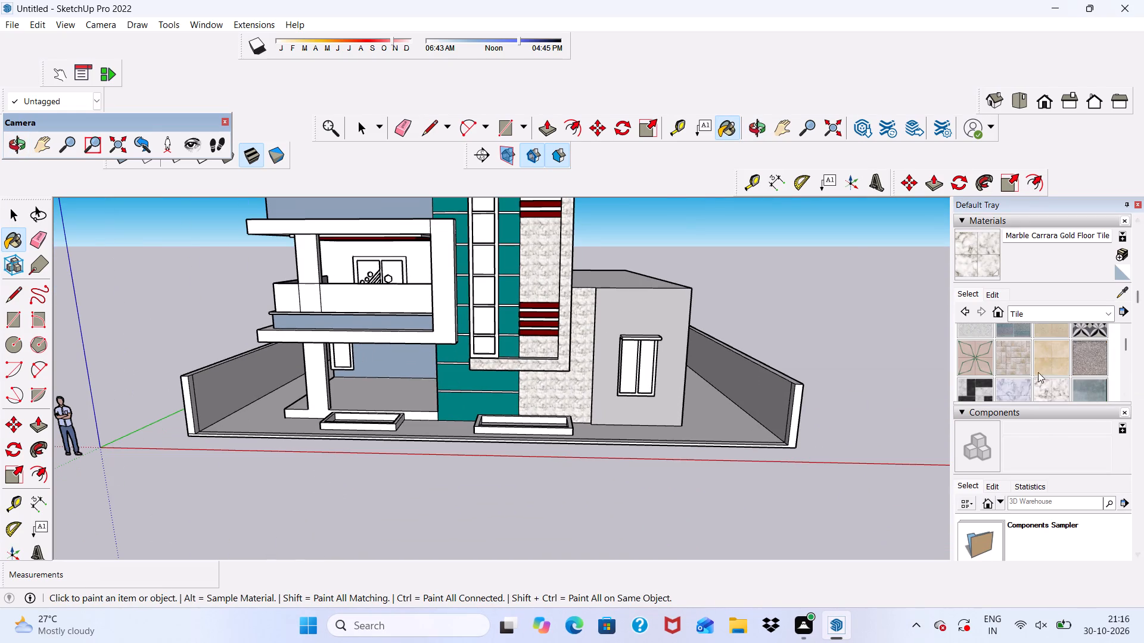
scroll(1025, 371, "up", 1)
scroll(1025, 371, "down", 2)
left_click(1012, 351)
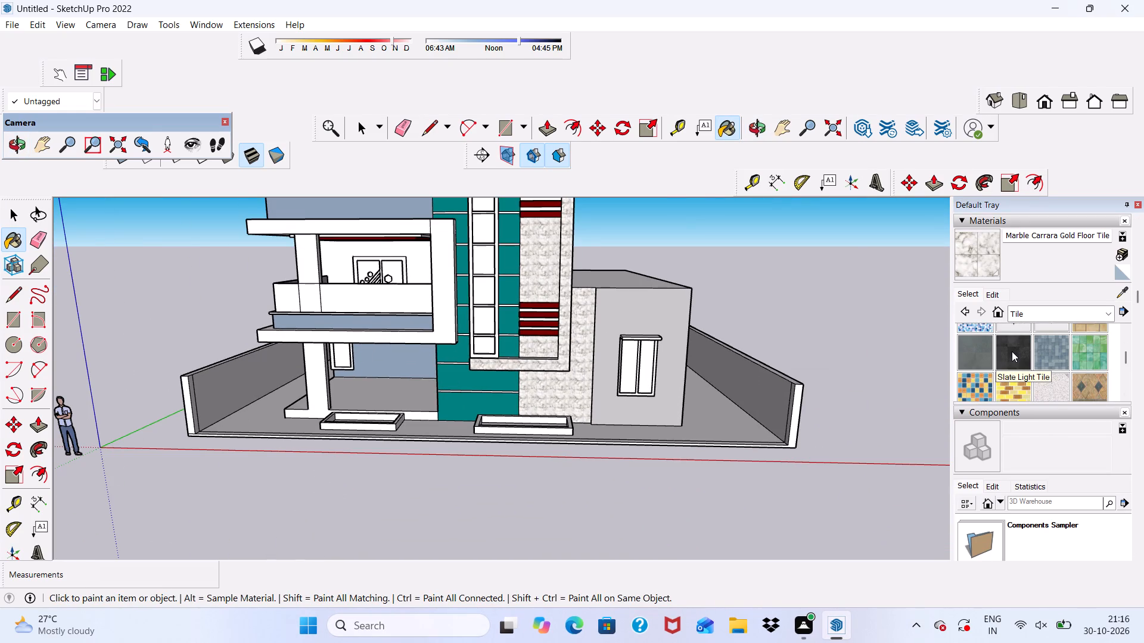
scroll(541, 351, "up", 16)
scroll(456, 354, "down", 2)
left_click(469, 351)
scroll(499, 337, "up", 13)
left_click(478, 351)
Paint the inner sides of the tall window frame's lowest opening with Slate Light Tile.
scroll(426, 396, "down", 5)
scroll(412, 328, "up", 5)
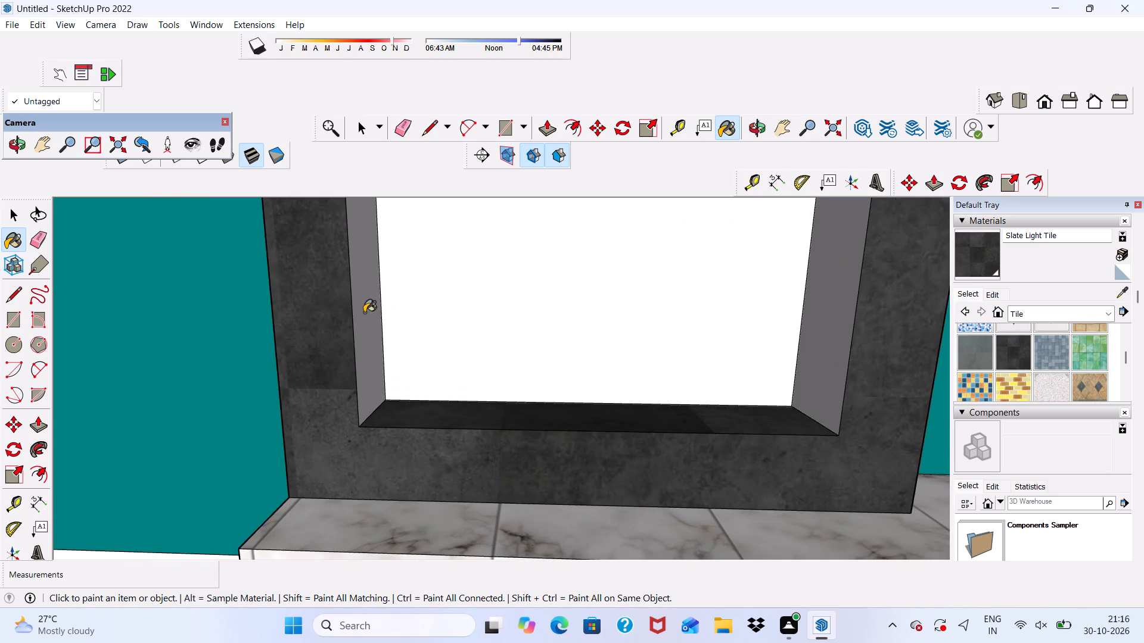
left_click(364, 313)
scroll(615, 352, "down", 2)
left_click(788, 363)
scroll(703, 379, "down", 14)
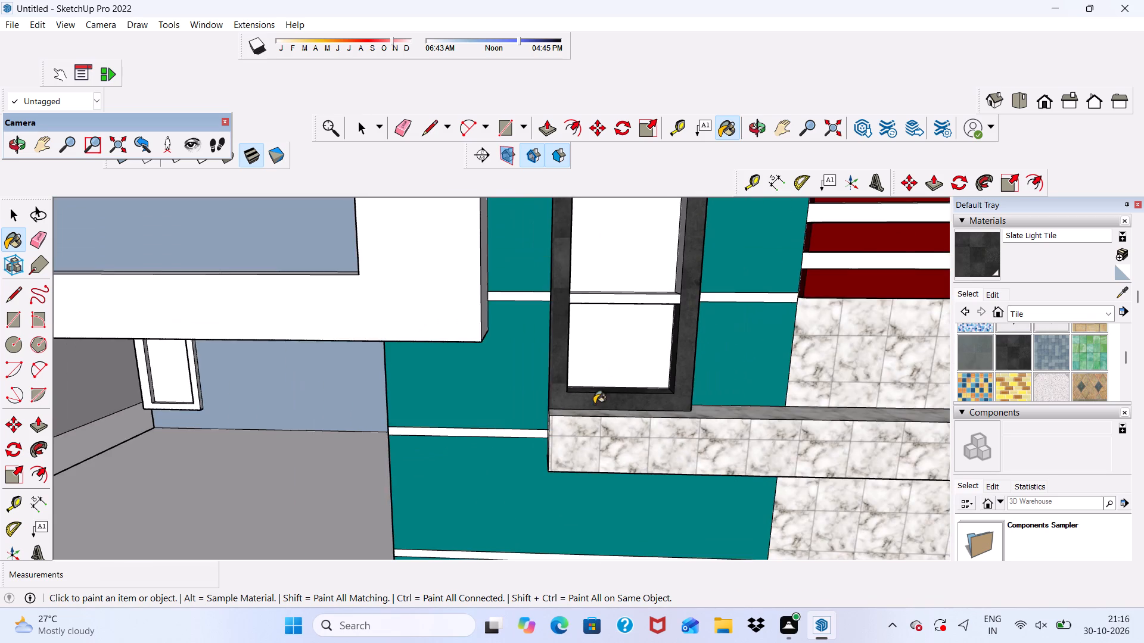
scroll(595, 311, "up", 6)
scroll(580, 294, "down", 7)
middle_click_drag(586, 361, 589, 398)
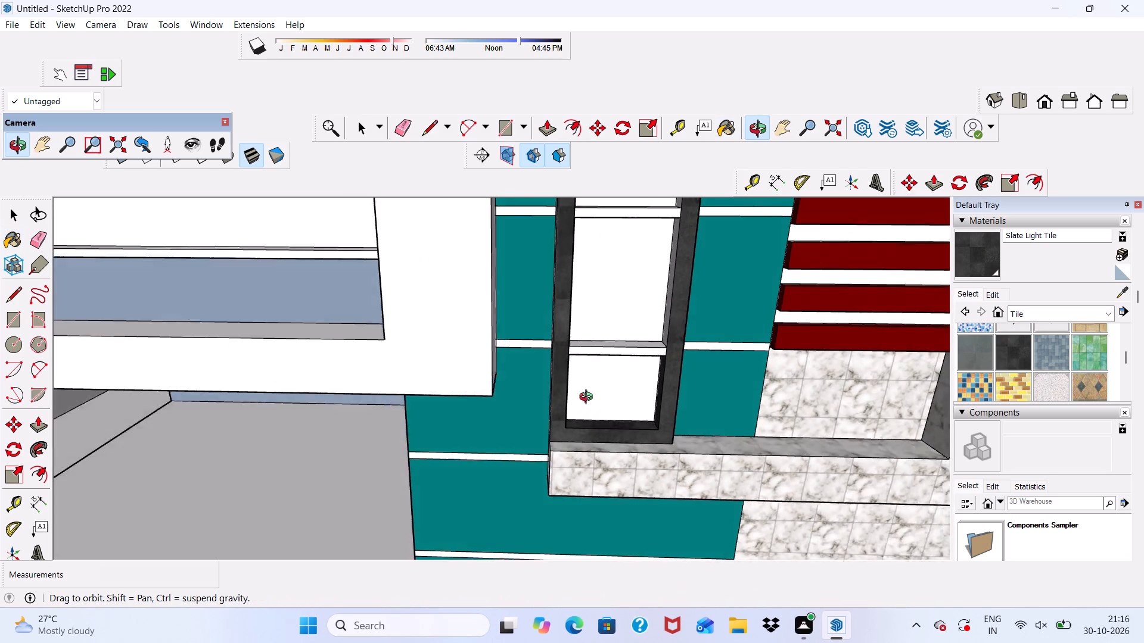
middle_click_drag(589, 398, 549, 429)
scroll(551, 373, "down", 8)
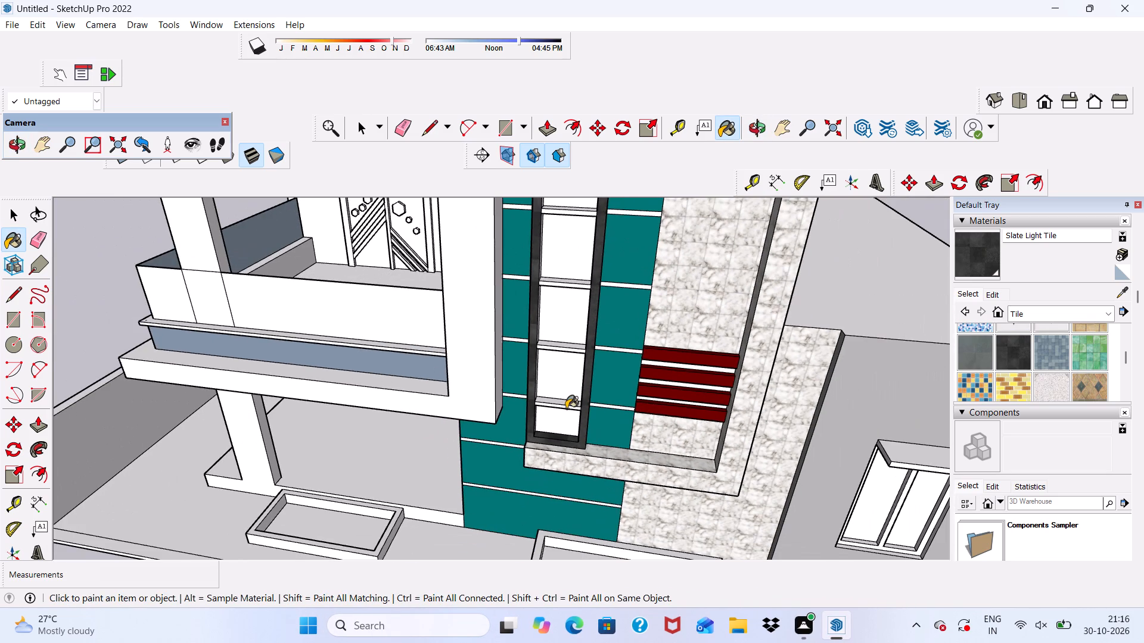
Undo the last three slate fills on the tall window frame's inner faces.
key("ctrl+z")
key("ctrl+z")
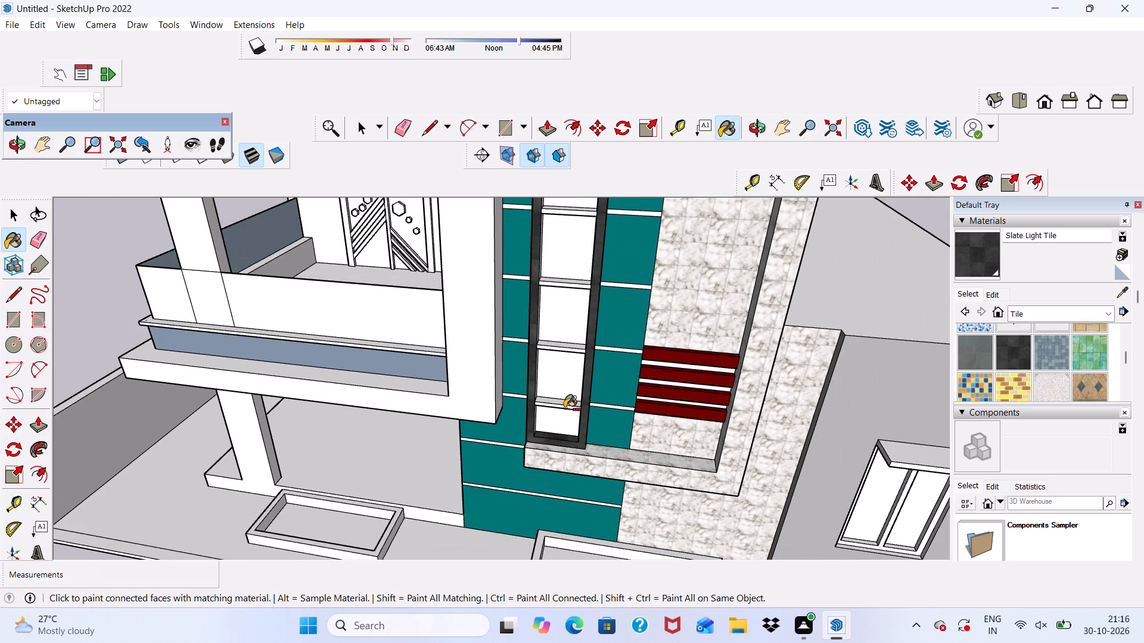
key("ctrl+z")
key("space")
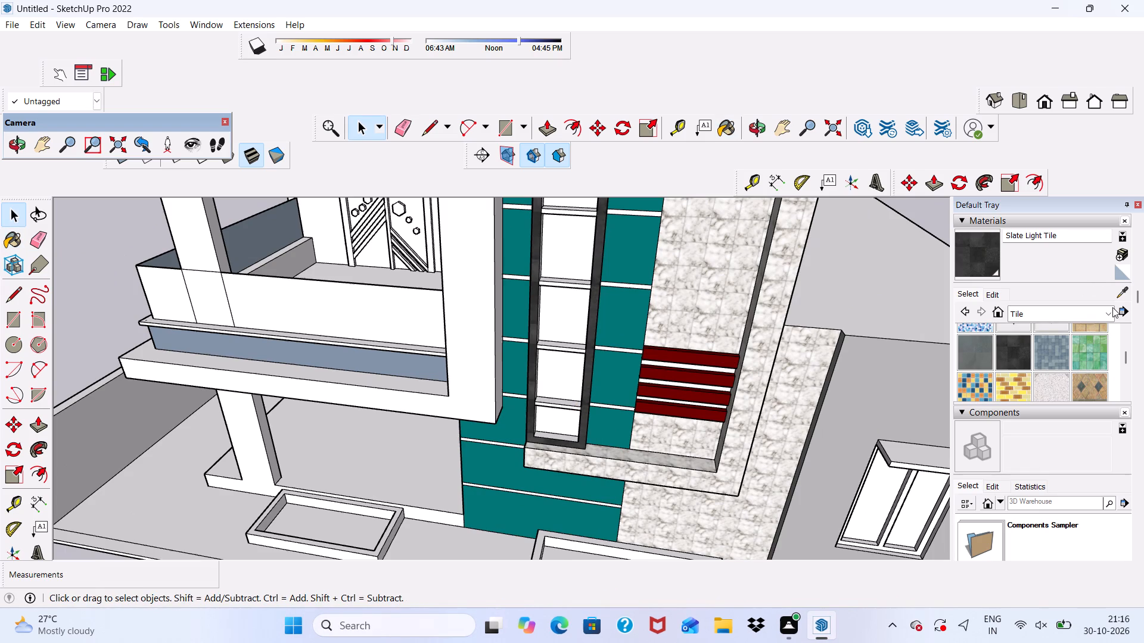
Paint the tall window frame's front face and inner bottom ledge with black Color M09 from the Colors collection.
left_click(1109, 310)
scroll(803, 361, "down", 3)
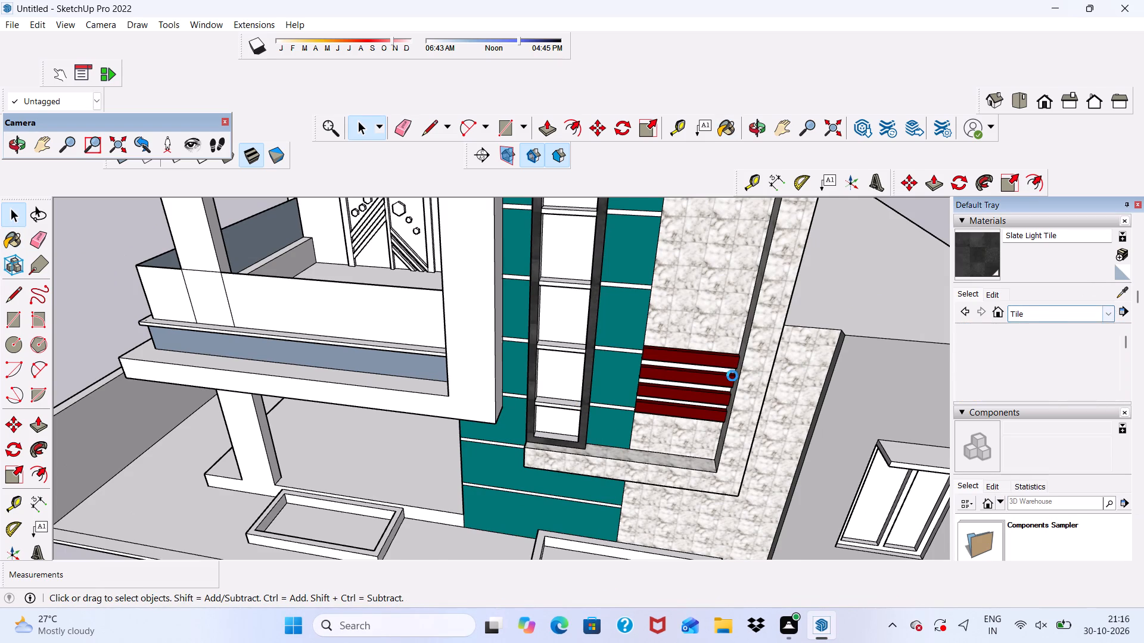
scroll(984, 349, "down", 1)
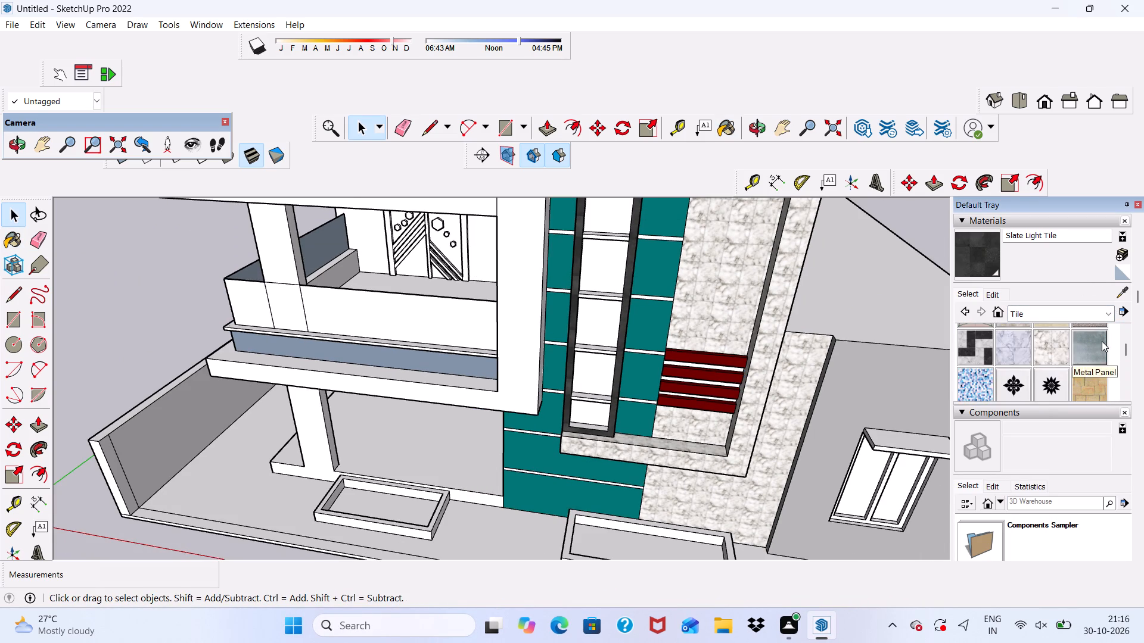
left_click(1106, 314)
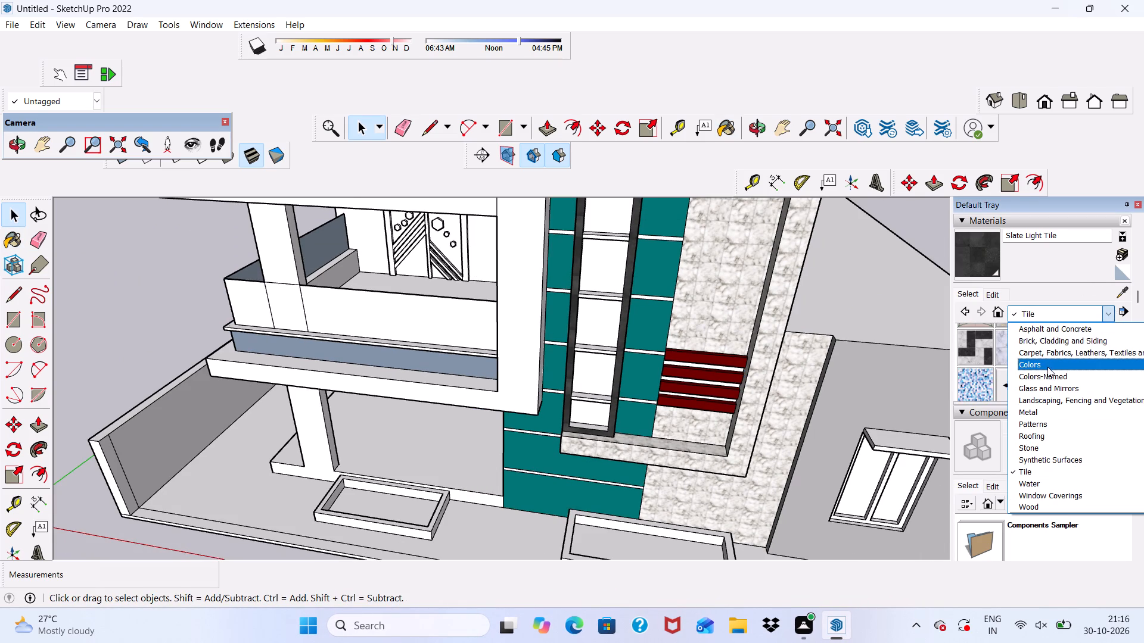
left_click(1047, 367)
scroll(1047, 367, "down", 3)
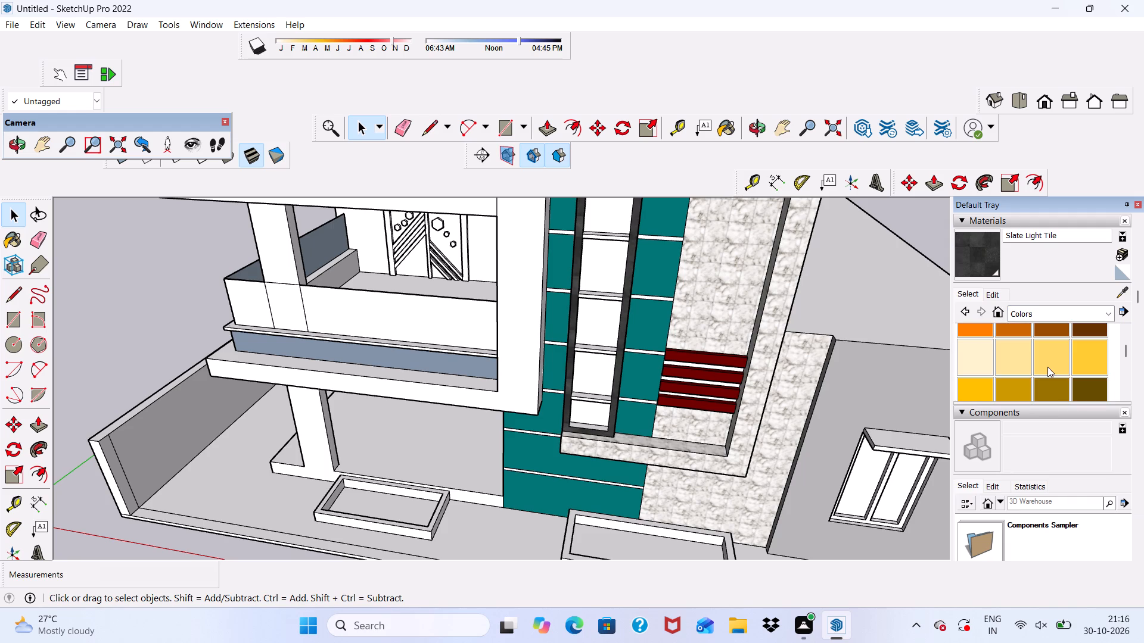
scroll(1047, 367, "up", 1)
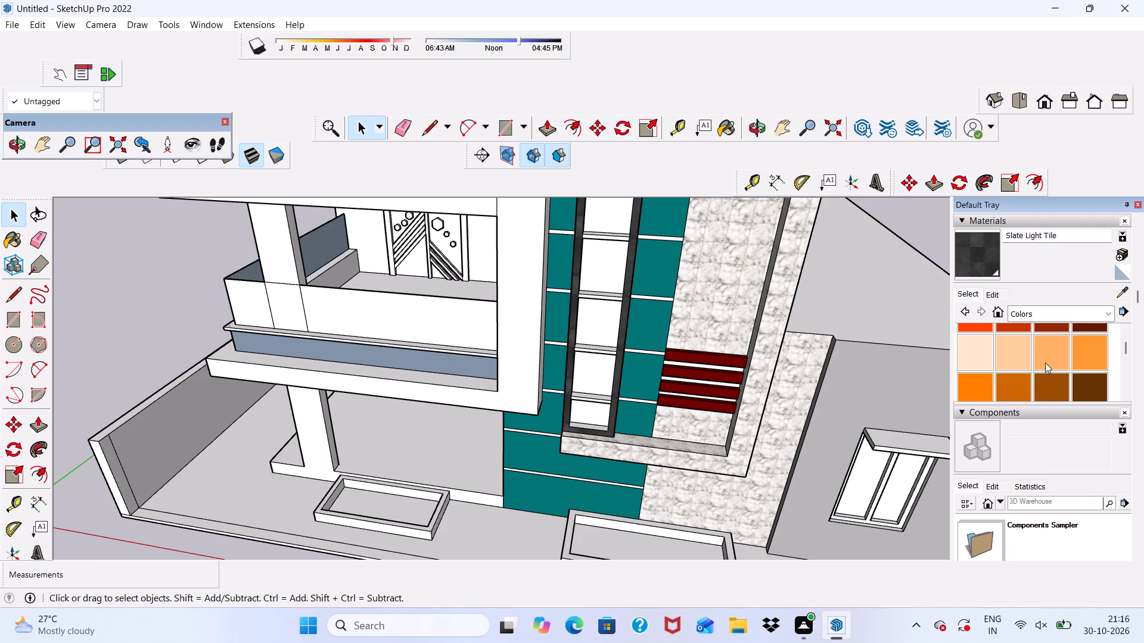
scroll(1045, 363, "down", 12)
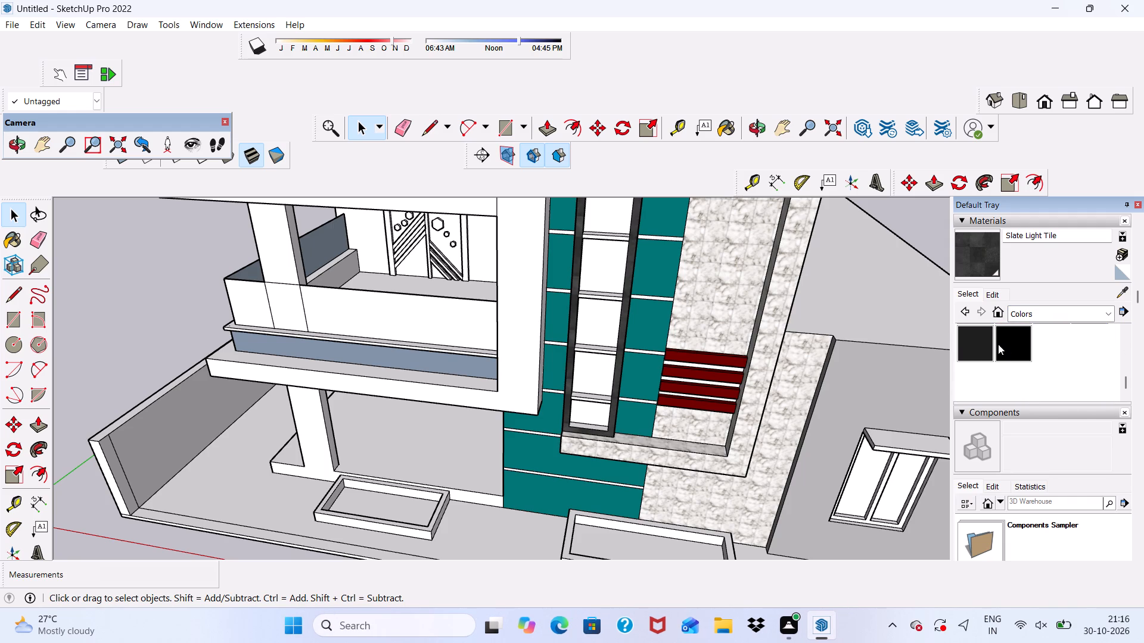
left_click(998, 344)
scroll(610, 416, "up", 4)
scroll(575, 455, "up", 3)
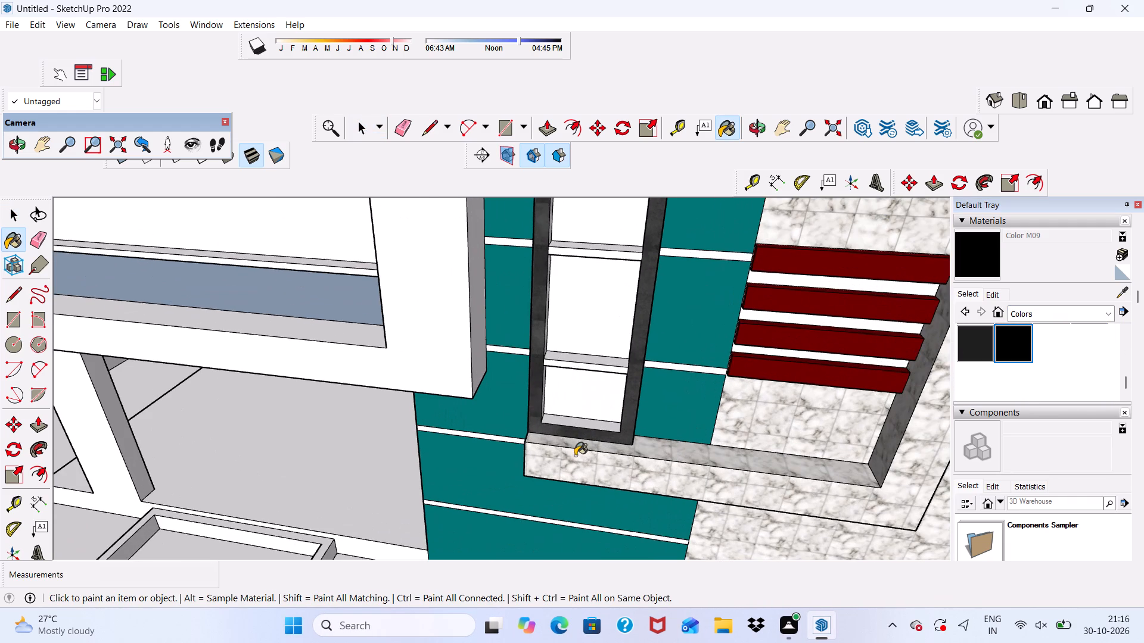
left_click(577, 433)
scroll(580, 425, "up", 5)
left_click(580, 425)
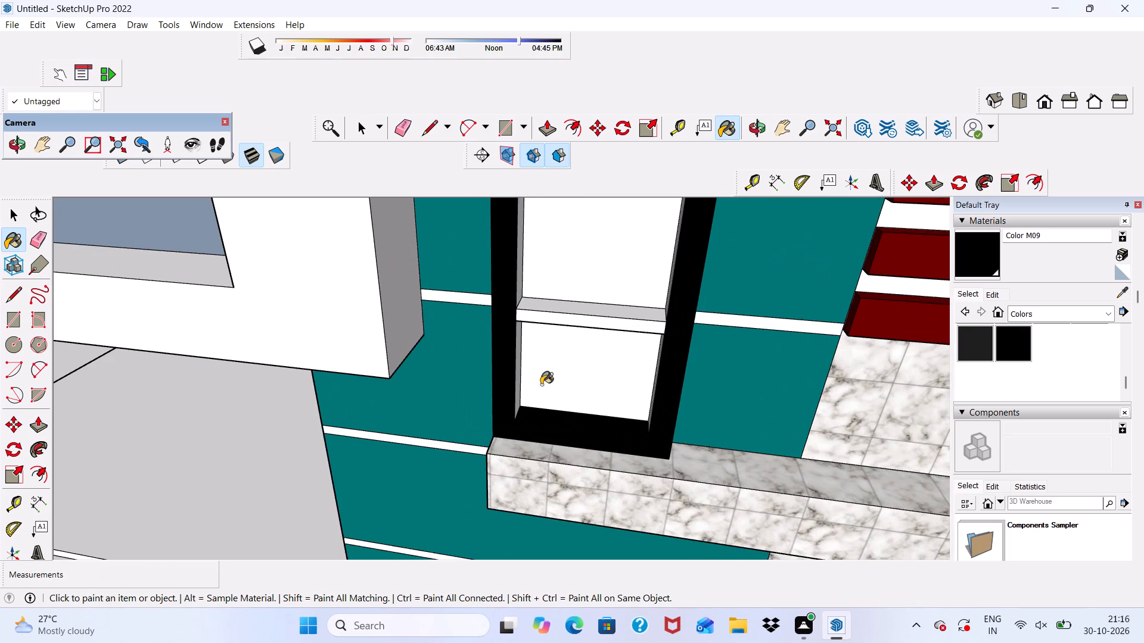
Paint the lowest opening's inner sides and the lowest crossbar's front face with Color M09.
scroll(541, 385, "up", 4)
left_click(506, 366)
scroll(506, 368, "down", 4)
middle_click_drag(551, 423, 587, 368)
scroll(664, 317, "up", 5)
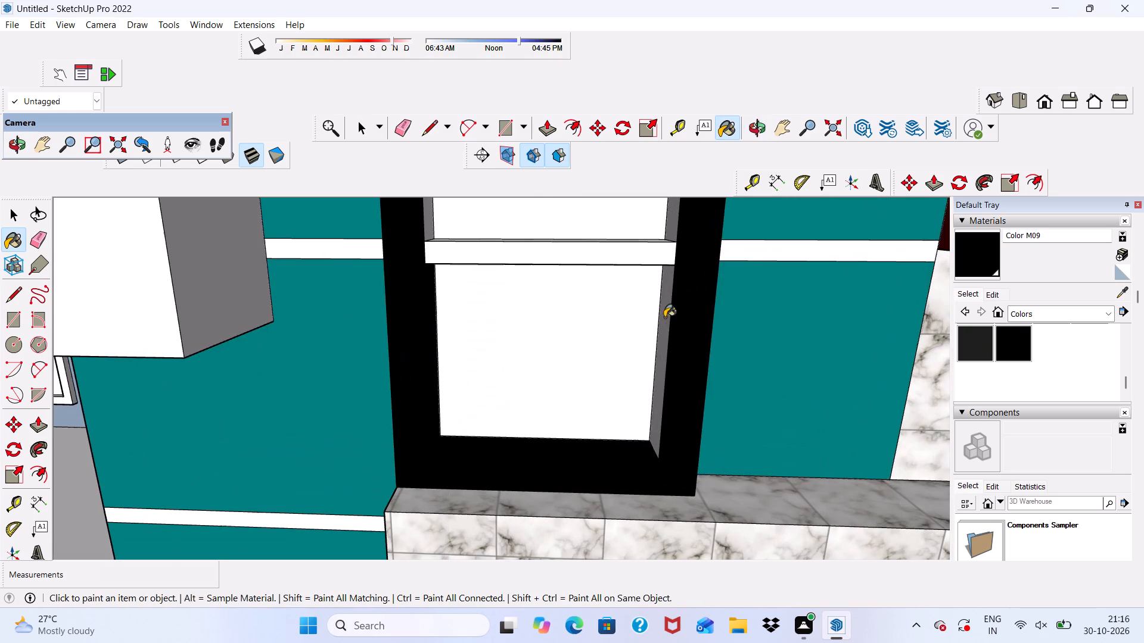
left_click(668, 317)
left_click(626, 248)
middle_click_drag(626, 248, 620, 305)
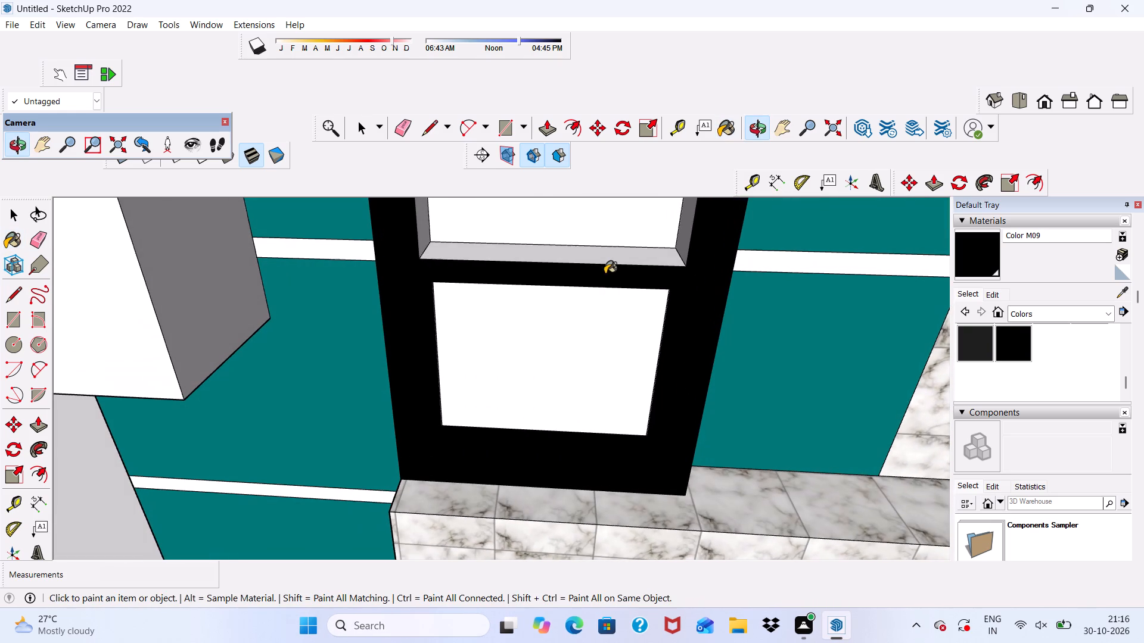
Paint the lowest crossbar's top and underside and the second opening's inner sides with Color M09.
left_click(608, 264)
scroll(426, 245, "up", 5)
left_click(428, 232)
left_click(441, 257)
scroll(520, 294, "down", 1)
middle_click_drag(522, 295, 529, 260)
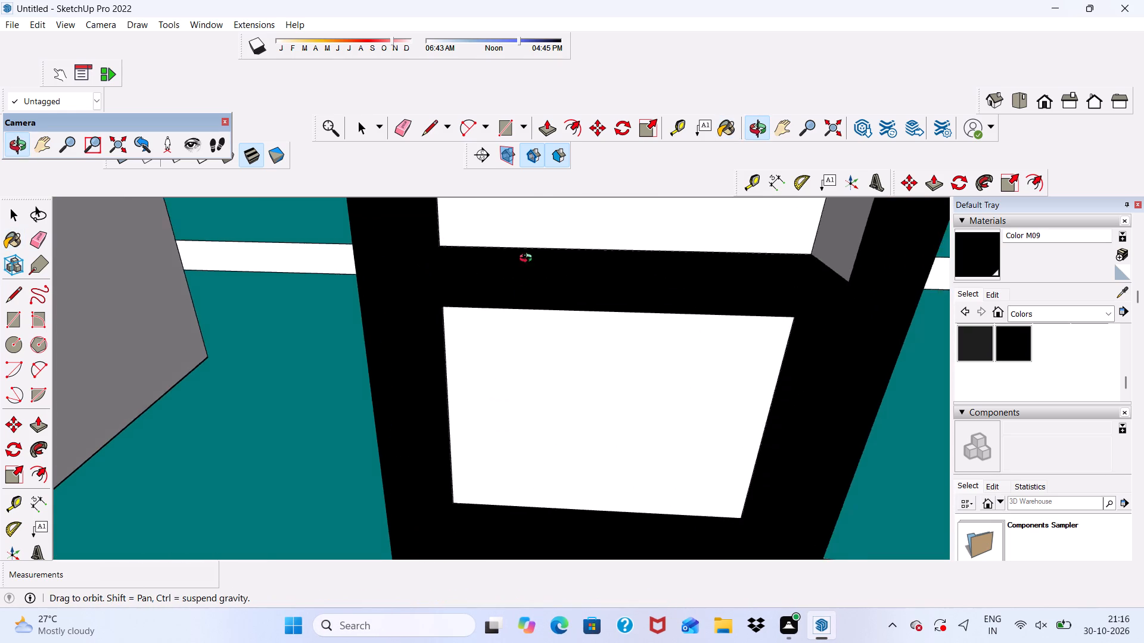
middle_click_drag(529, 260, 551, 162)
scroll(551, 162, "down", 1)
scroll(561, 234, "up", 5)
left_click(528, 311)
scroll(517, 328, "down", 10)
scroll(727, 286, "up", 3)
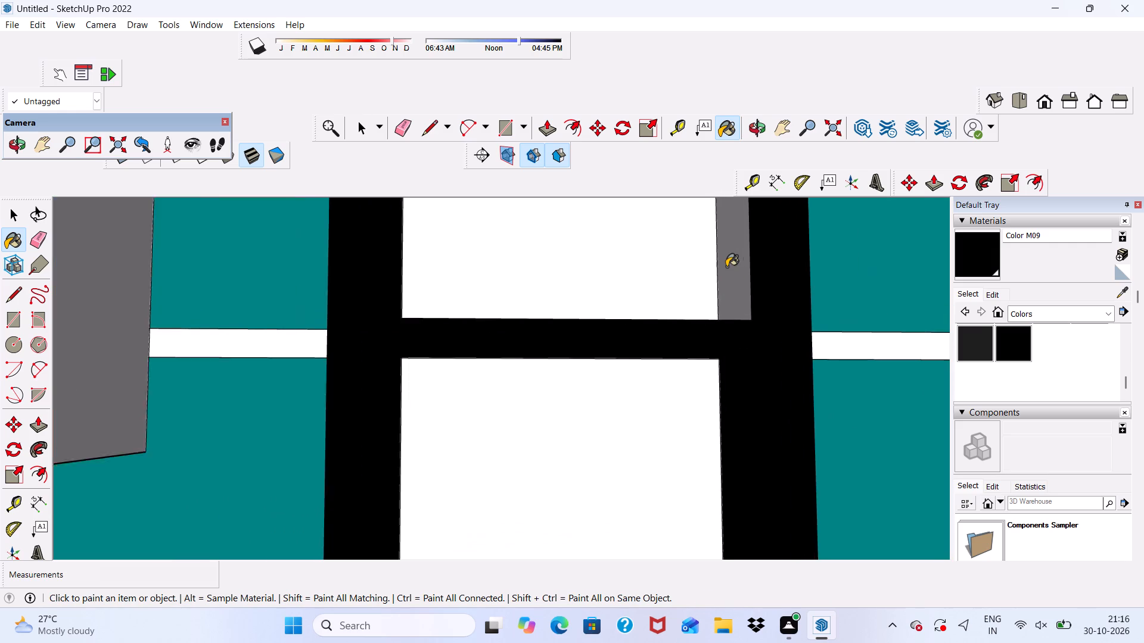
scroll(726, 267, "up", 2)
left_click(732, 256)
scroll(732, 266, "down", 6)
scroll(699, 344, "down", 15)
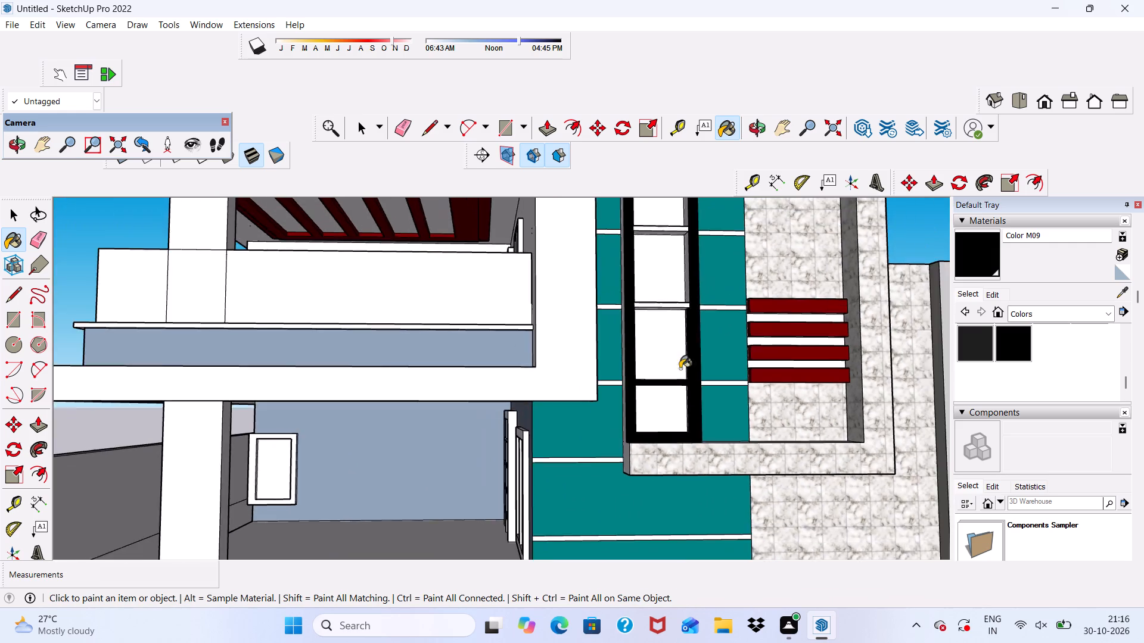
Paint the tall window frame's outer side face nearest the balcony with Color M09.
scroll(661, 285, "up", 8)
middle_click_drag(609, 330, 669, 320)
scroll(665, 317, "down", 1)
scroll(651, 372, "up", 4)
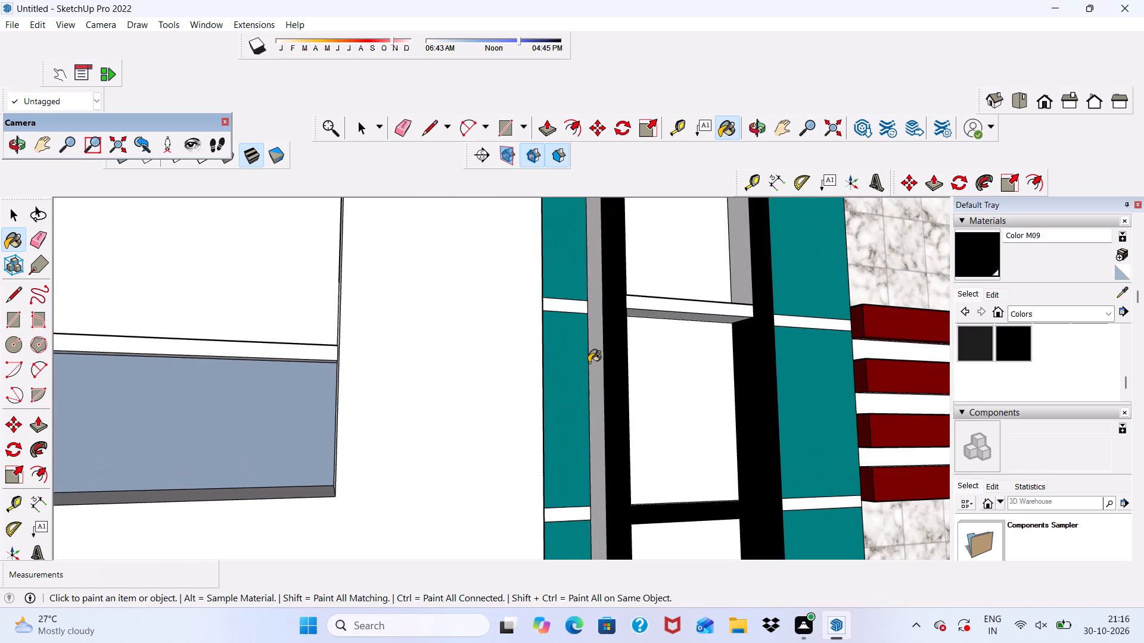
left_click(588, 362)
scroll(579, 311, "down", 10)
middle_click_drag(567, 405, 506, 343)
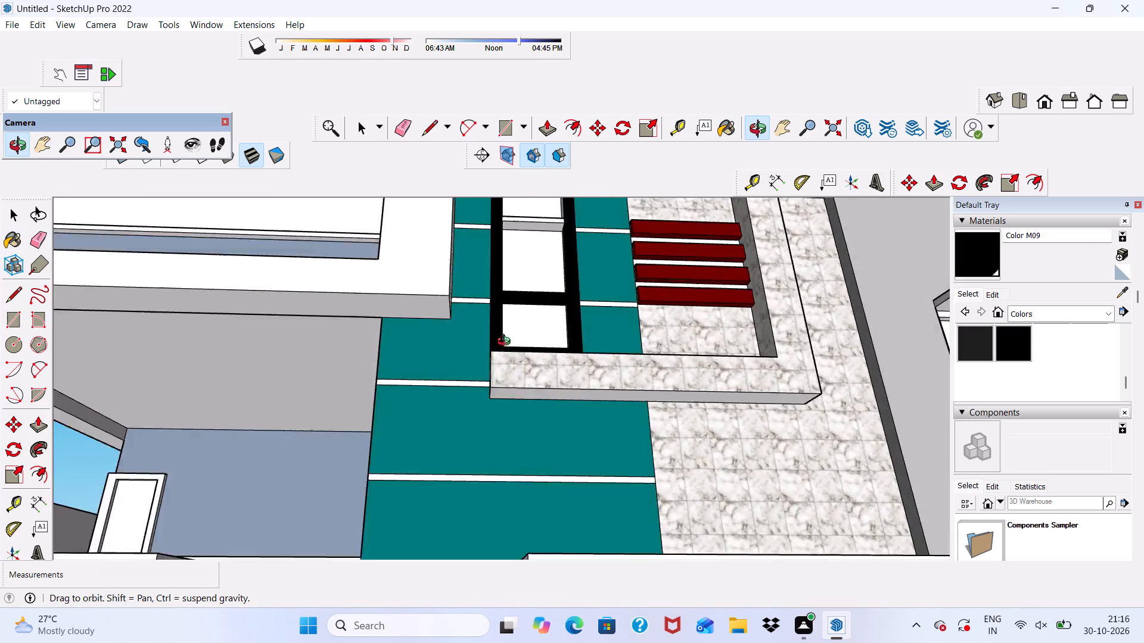
middle_click_drag(506, 343, 403, 476)
scroll(442, 457, "up", 8)
left_click(400, 420)
scroll(289, 298, "down", 1)
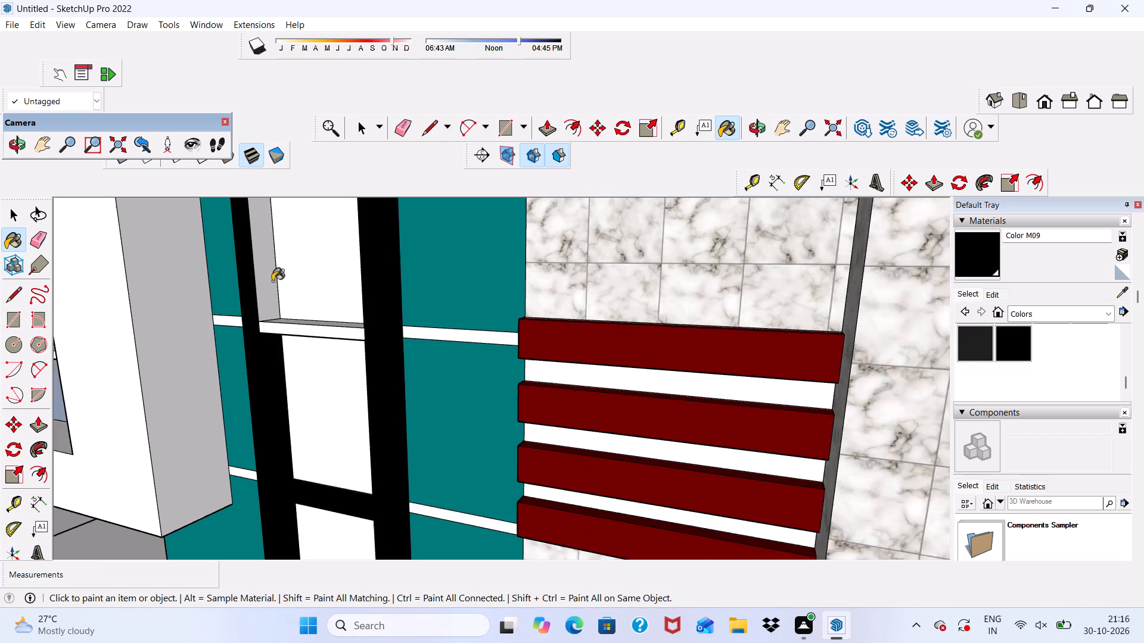
Paint all faces of the second crossbar from the bottom and the third opening's inner sides with Color M09.
scroll(253, 267, "up", 5)
scroll(305, 262, "up", 4)
left_click(262, 279)
scroll(297, 357, "up", 2)
left_click(297, 414)
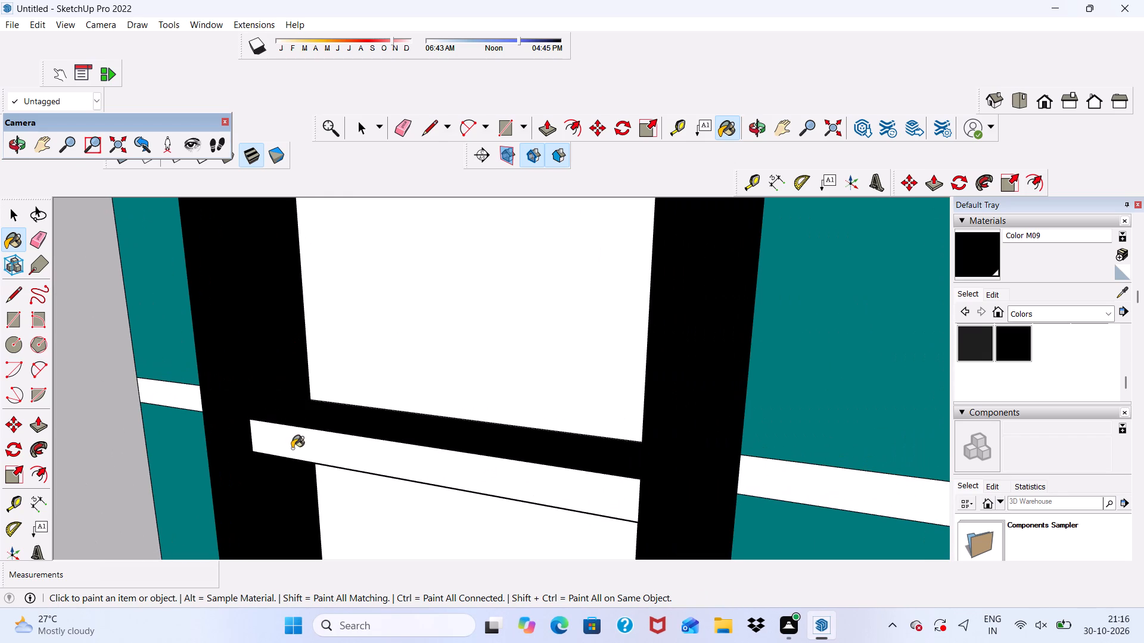
left_click(292, 448)
scroll(309, 450, "down", 1)
middle_click_drag(309, 450, 355, 294)
left_click(329, 432)
scroll(338, 410, "down", 2)
middle_click_drag(343, 415, 381, 464)
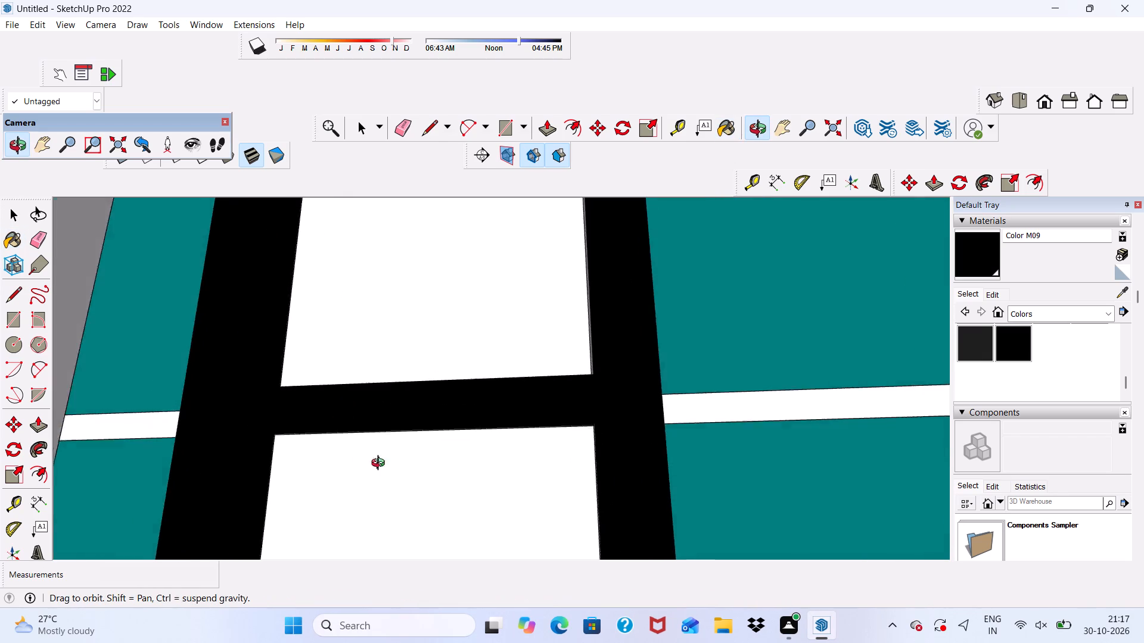
middle_click_drag(381, 464, 490, 520)
left_click(582, 361)
Paint all faces of the third crossbar from the bottom and the fourth opening's inner sides with Color M09.
scroll(541, 356, "down", 19)
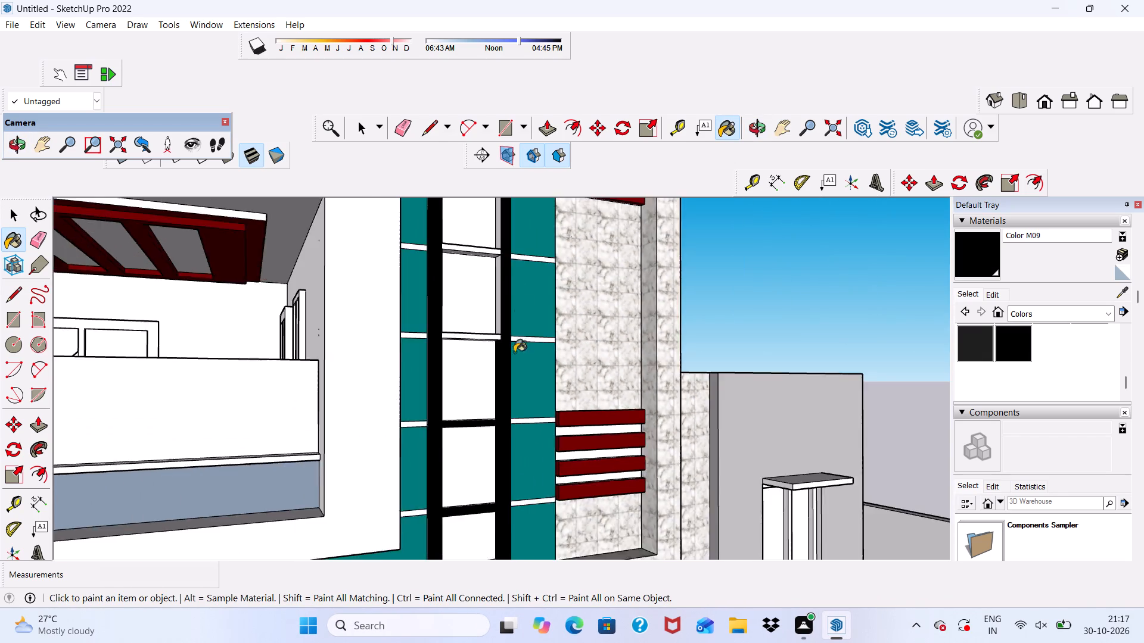
scroll(510, 292, "up", 11)
left_click(498, 298)
scroll(492, 382, "down", 1)
middle_click_drag(492, 399, 478, 446)
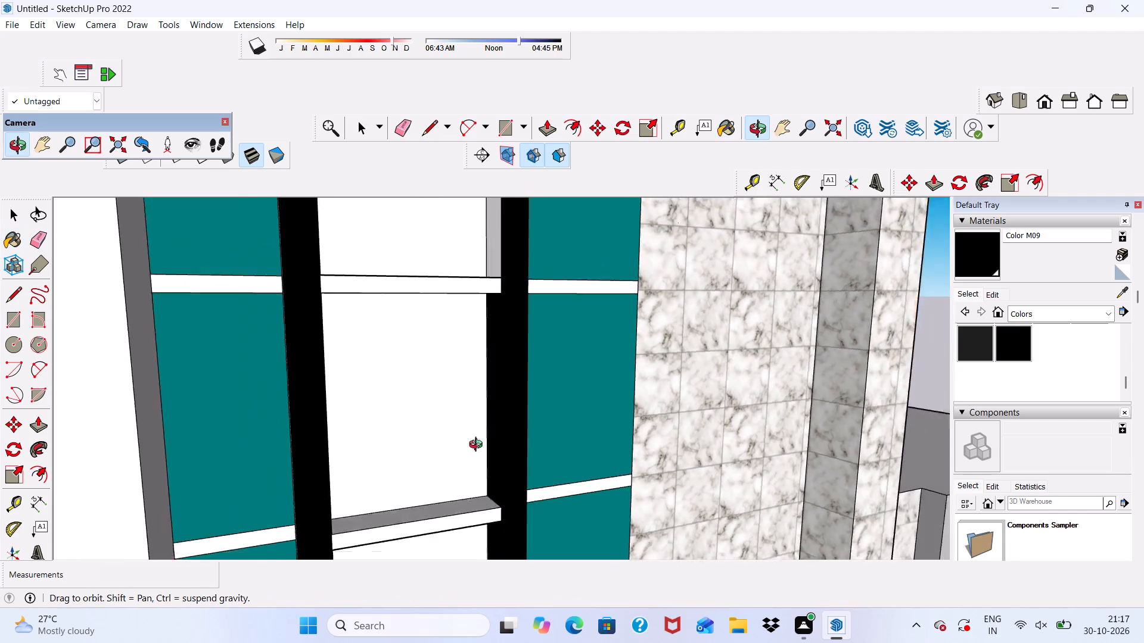
middle_click_drag(478, 446, 440, 458)
scroll(315, 514, "up", 1)
scroll(300, 348, "down", 6)
scroll(309, 481, "up", 9)
left_click(300, 438)
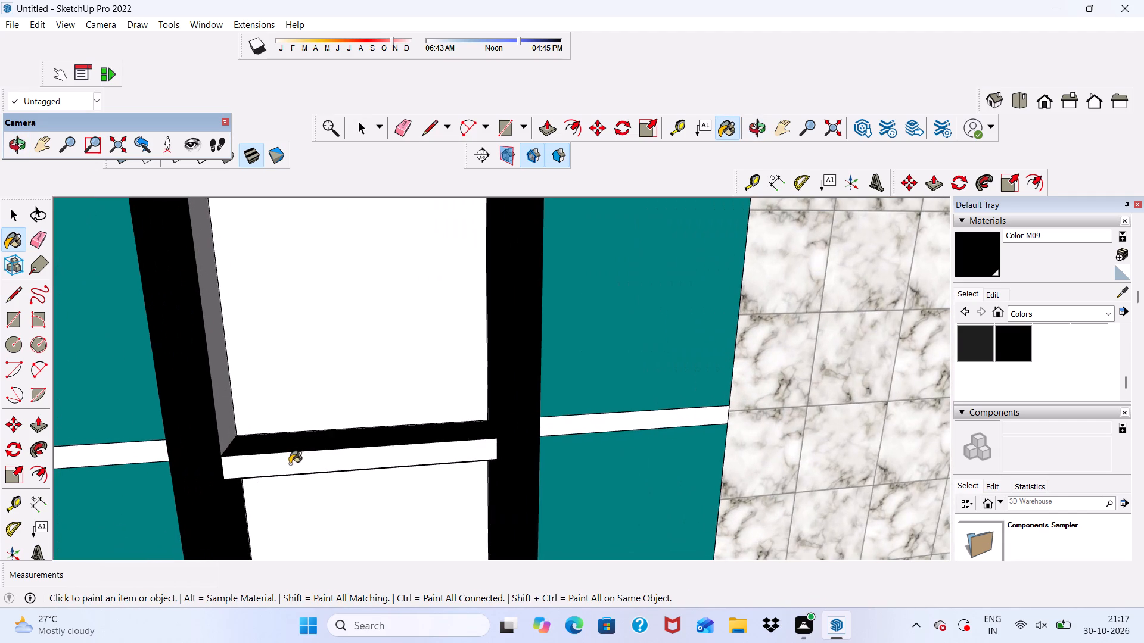
left_click(290, 464)
left_click(214, 359)
middle_click_drag(252, 429, 253, 288)
scroll(260, 378, "up", 1)
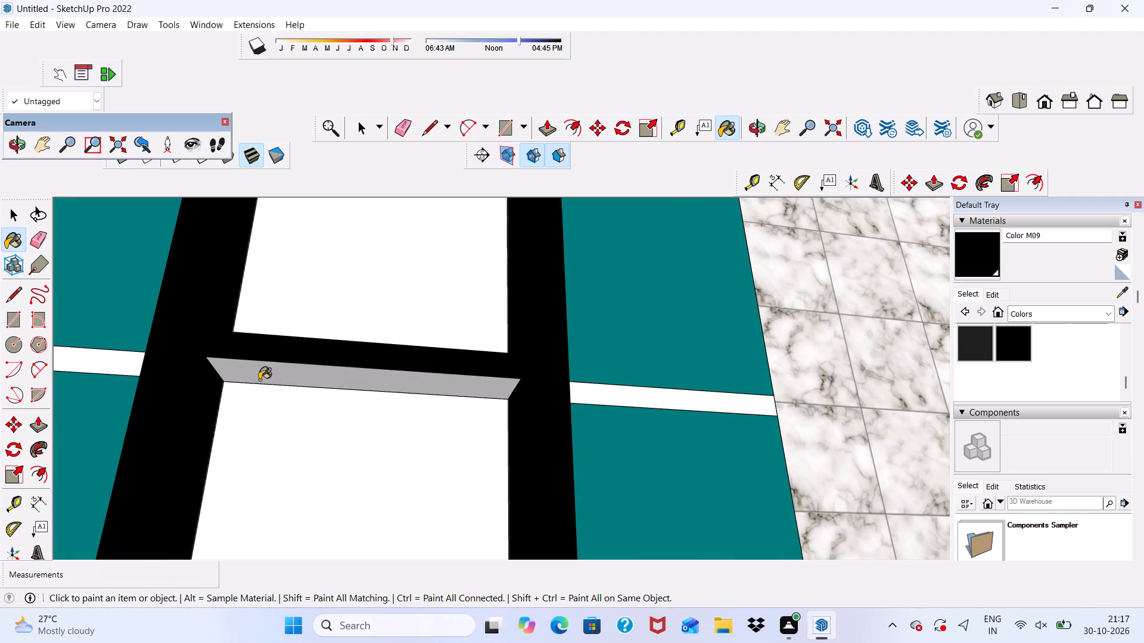
left_click(259, 380)
Paint the fourth crossbar's front and underside and the fifth opening's inner sides with Color M09.
scroll(259, 349, "down", 14)
scroll(354, 257, "up", 12)
left_click(327, 289)
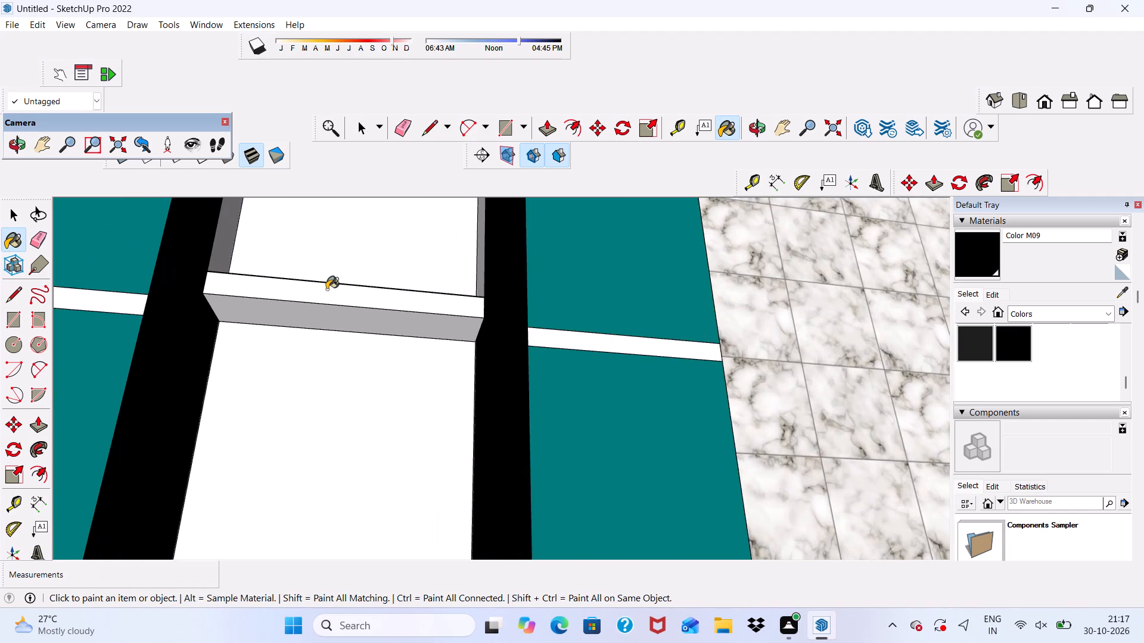
scroll(316, 335, "up", 3)
left_click(305, 306)
scroll(378, 334, "down", 1)
middle_click_drag(381, 336, 484, 404)
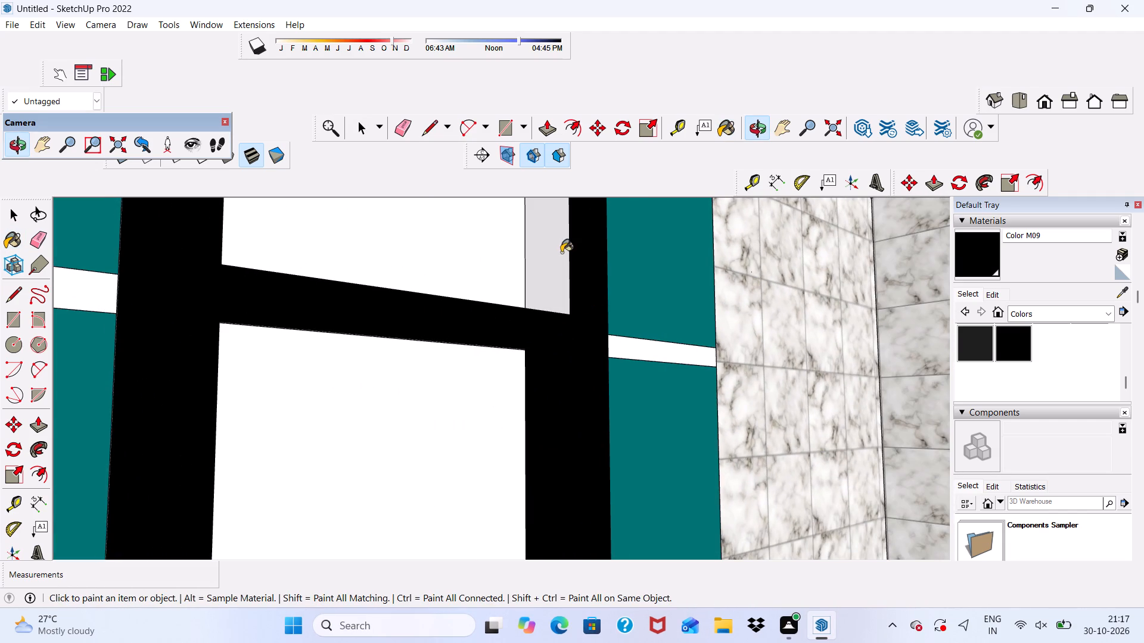
left_click(561, 252)
scroll(548, 289, "down", 4)
middle_click_drag(543, 348, 352, 384)
scroll(213, 285, "up", 1)
left_click(269, 263)
Paint the fifth crossbar's front, top and underside and the sixth opening's inner sides with Color M09.
scroll(311, 357, "down", 4)
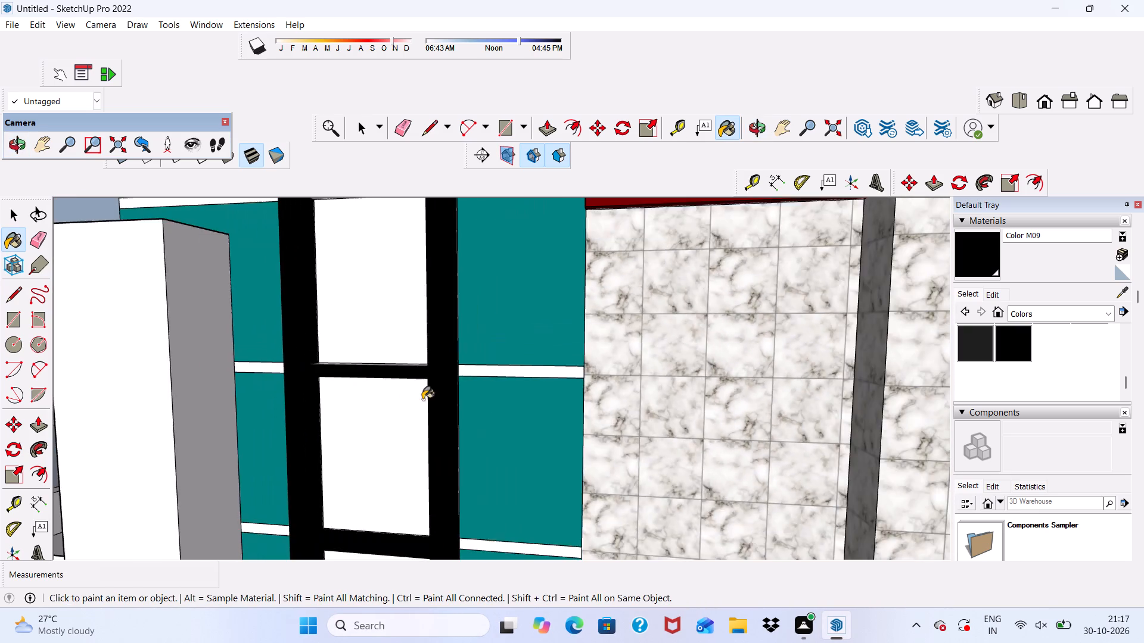
scroll(422, 399, "down", 9)
scroll(370, 228, "up", 11)
left_click(347, 260)
scroll(387, 352, "up", 2)
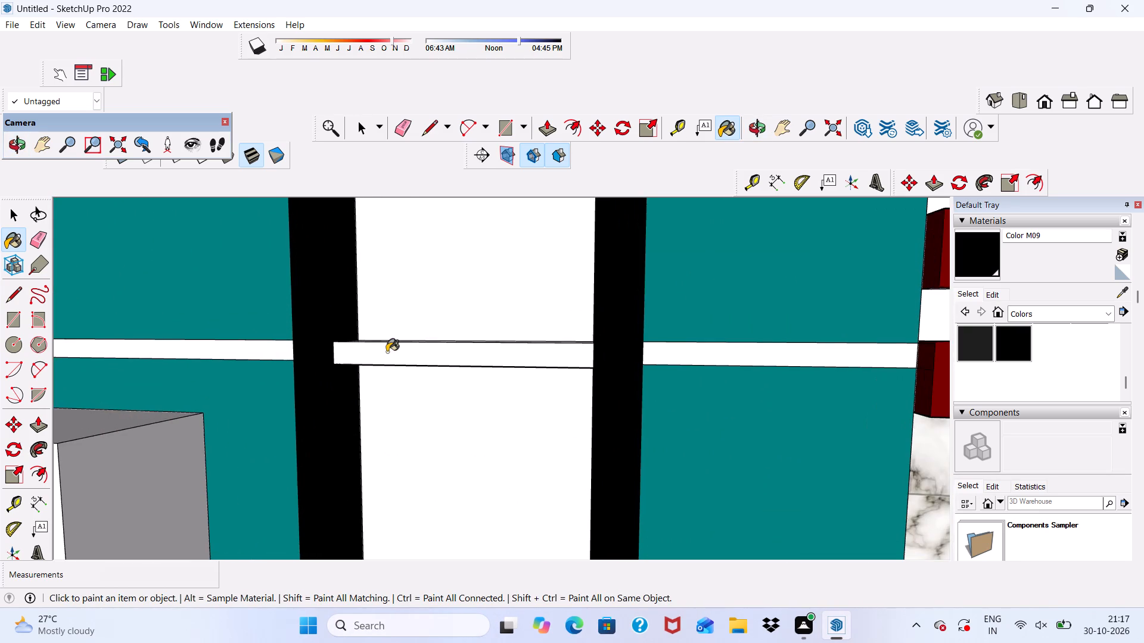
left_click(387, 352)
middle_click_drag(392, 352, 419, 430)
scroll(395, 386, "up", 1)
left_click(393, 370)
middle_click_drag(394, 367, 514, 351)
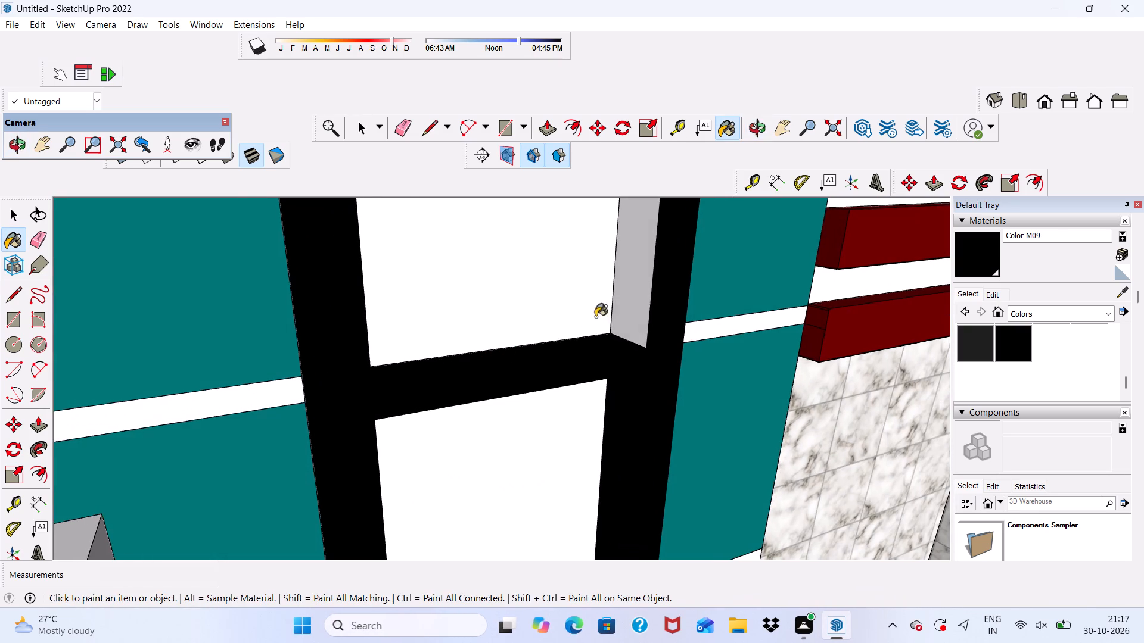
left_click(641, 293)
scroll(602, 343, "down", 1)
middle_click_drag(602, 343, 545, 209)
left_click(462, 290)
Paint the topmost opening's head and both inner sides with Color M09.
scroll(464, 288, "down", 5)
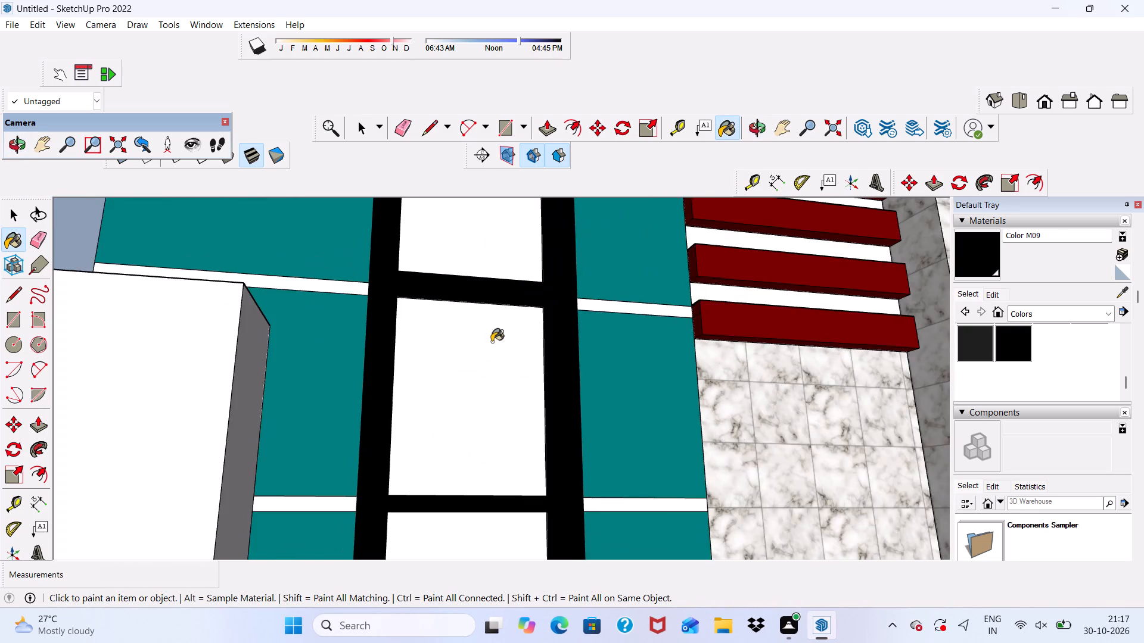
scroll(492, 342, "down", 11)
scroll(466, 226, "up", 11)
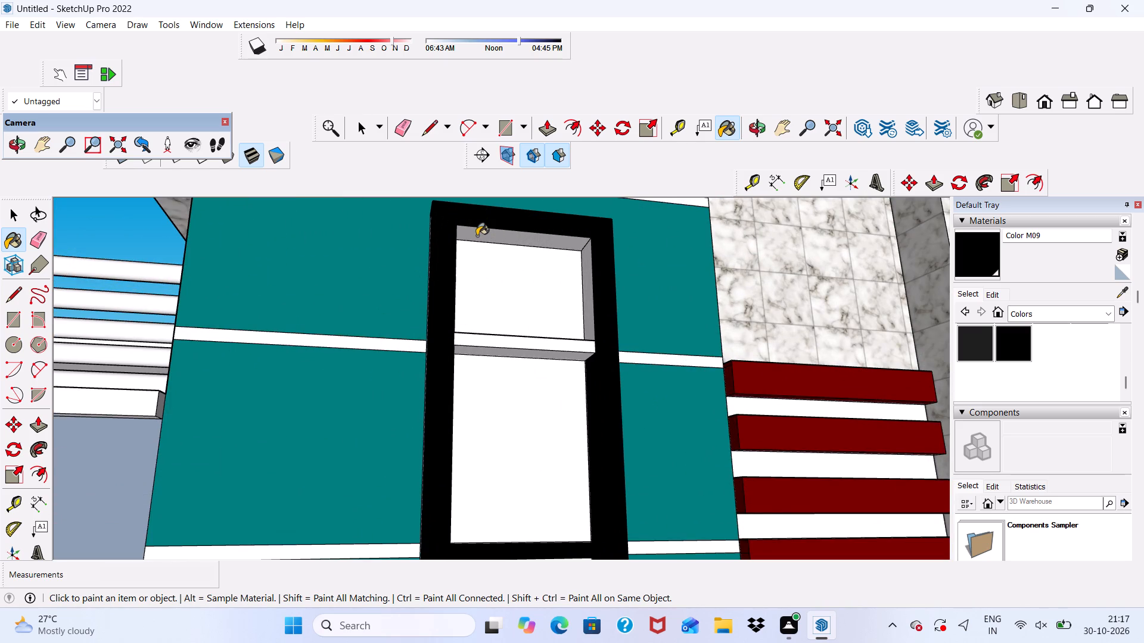
left_click(477, 236)
scroll(582, 266, "up", 2)
left_click(604, 284)
middle_click_drag(605, 285, 439, 343)
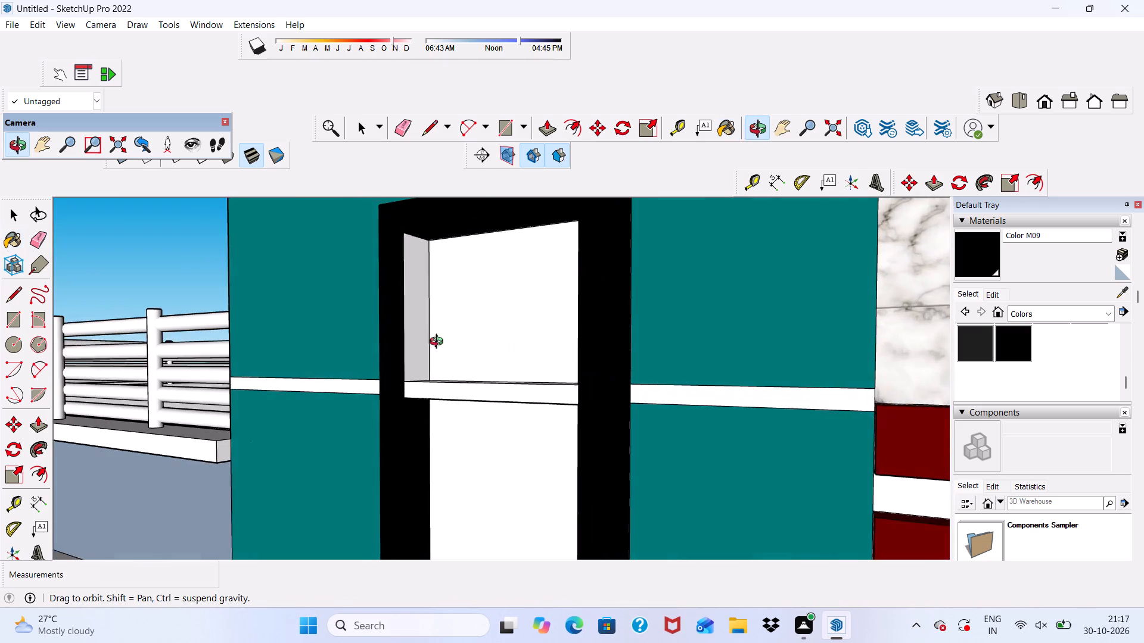
middle_click_drag(439, 343, 436, 341)
scroll(427, 311, "up", 1)
left_click(412, 295)
Paint the topmost crossbar's underside, front and top faces with Color M09.
scroll(456, 376, "down", 1)
middle_click_drag(456, 376, 471, 269)
left_click(472, 278)
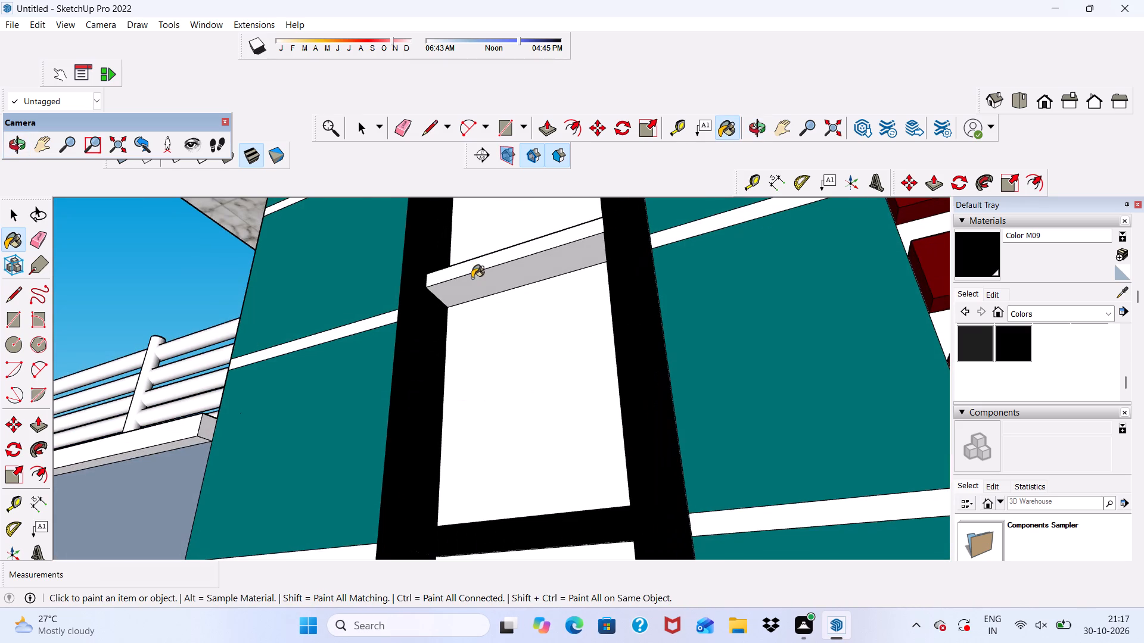
left_click(474, 258)
left_click(472, 264)
scroll(472, 264, "down", 1)
middle_click_drag(472, 269, 501, 441)
left_click(499, 386)
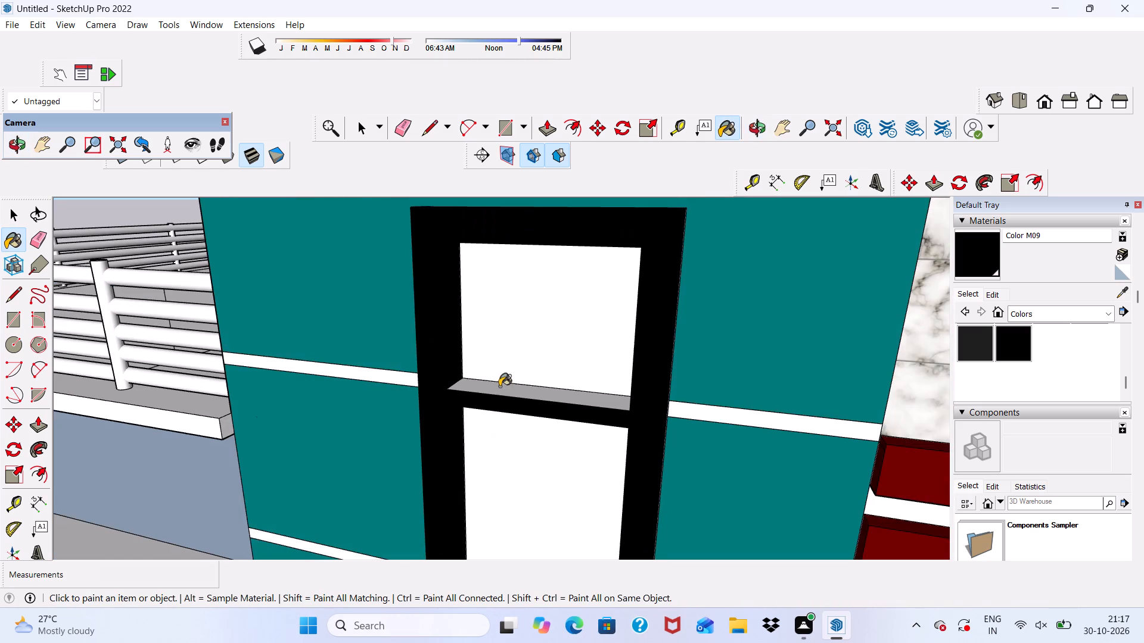
Paint the top face of the tall window frame with Color M09.
scroll(440, 296, "down", 16)
middle_click_drag(498, 296, 514, 375)
scroll(509, 357, "up", 7)
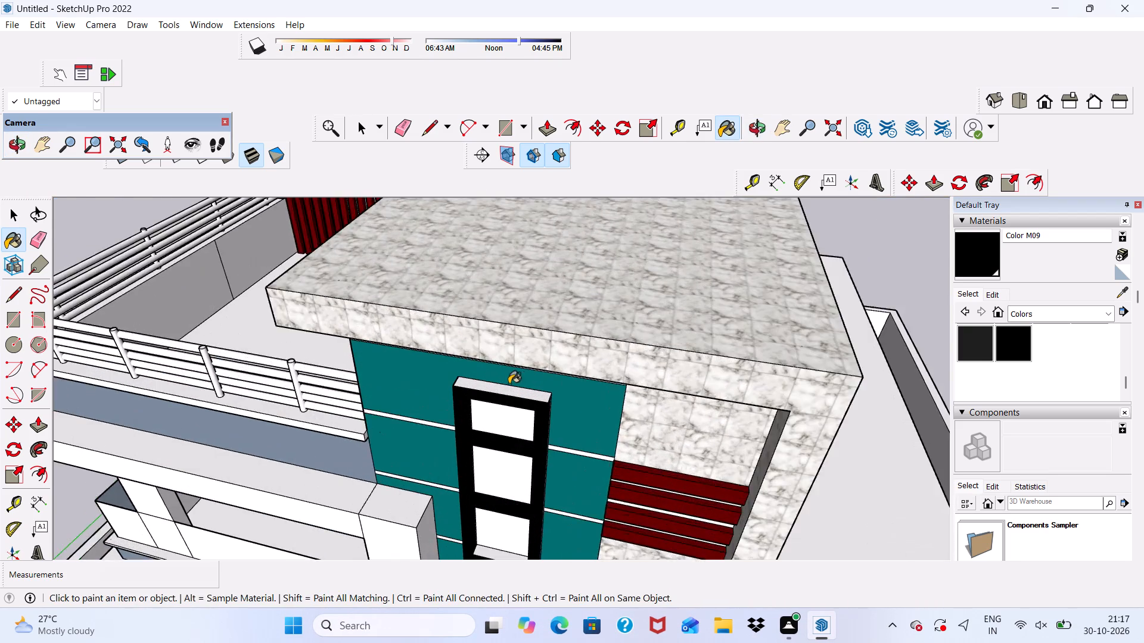
scroll(509, 384, "up", 3)
left_click(501, 384)
left_click(496, 393)
Paint the front face of the two-pane window frame on the single-storey side wing with Color M09.
scroll(484, 395, "down", 3)
middle_click_drag(468, 413, 723, 321)
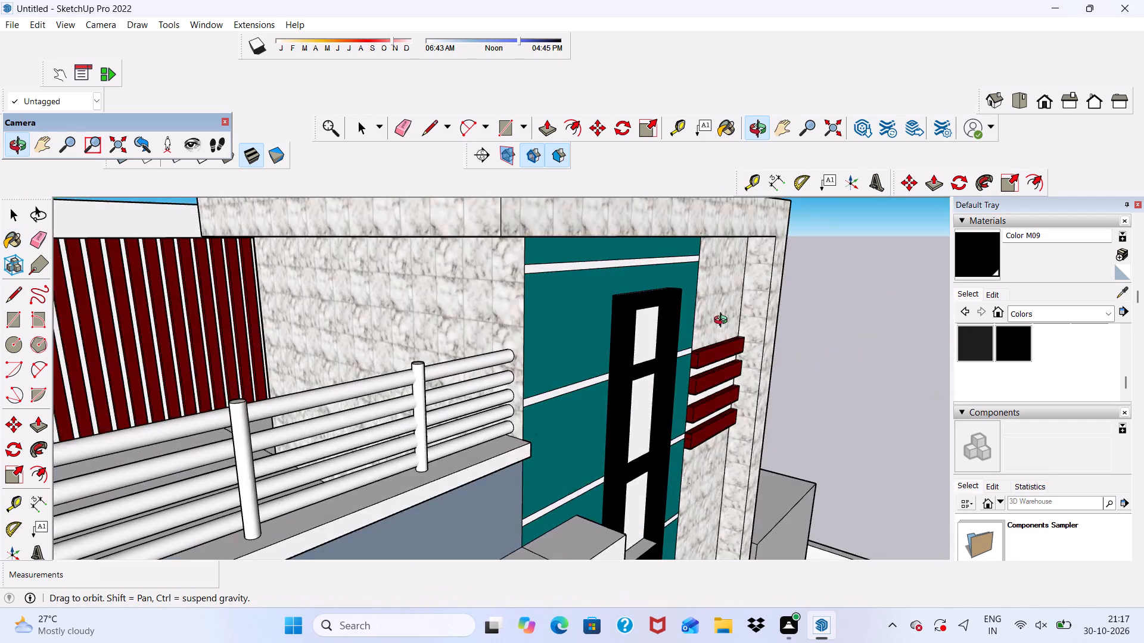
middle_click_drag(723, 321, 595, 286)
scroll(514, 220, "up", 1)
scroll(460, 205, "down", 19)
scroll(552, 505, "up", 2)
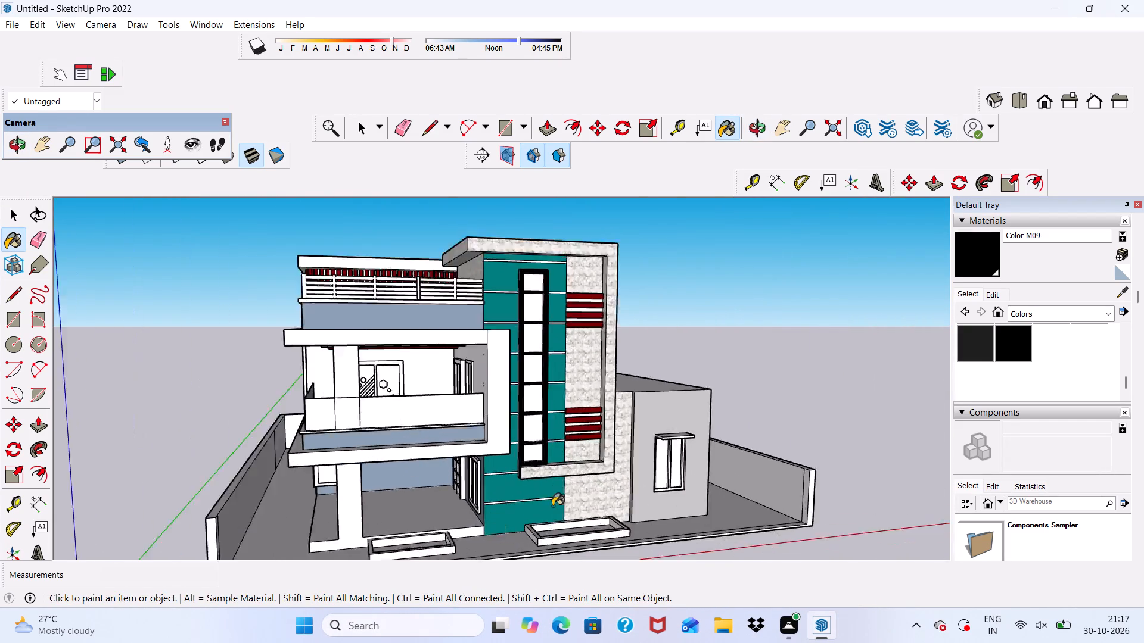
scroll(552, 506, "up", 11)
middle_click_drag(516, 411, 288, 441)
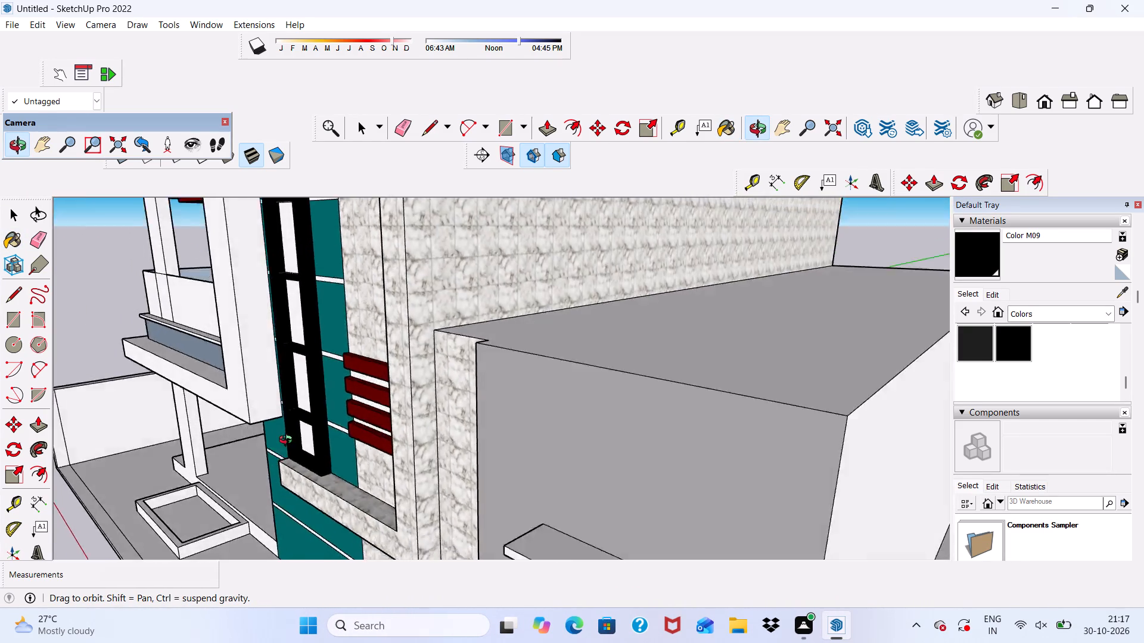
middle_click_drag(288, 441, 461, 403)
scroll(461, 403, "down", 11)
scroll(657, 451, "up", 7)
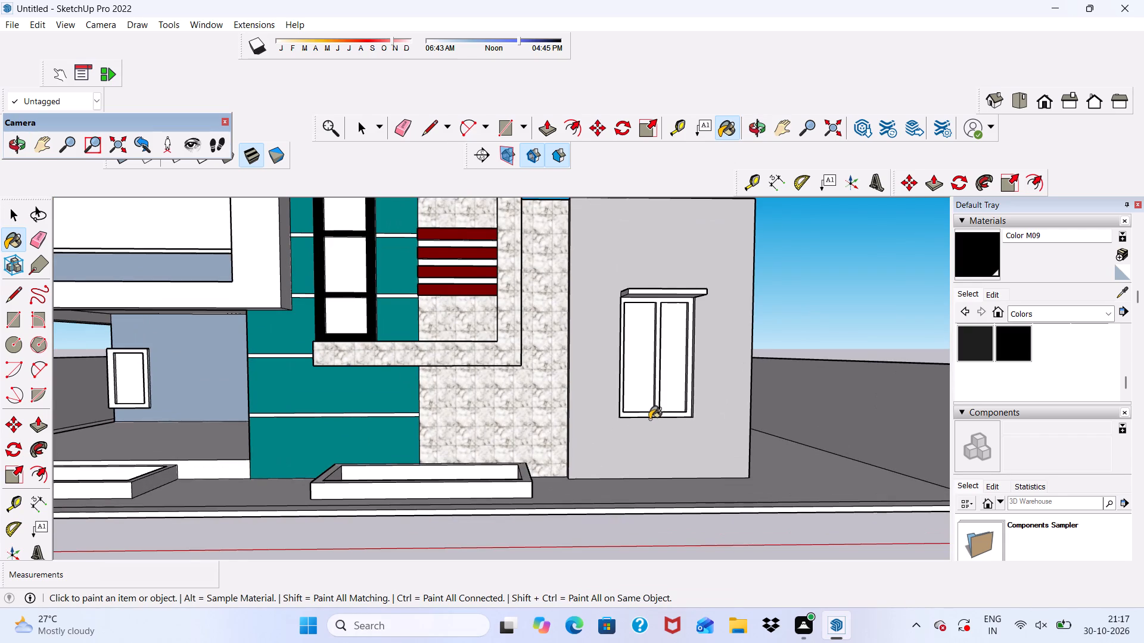
scroll(649, 401, "up", 16)
left_click(617, 445)
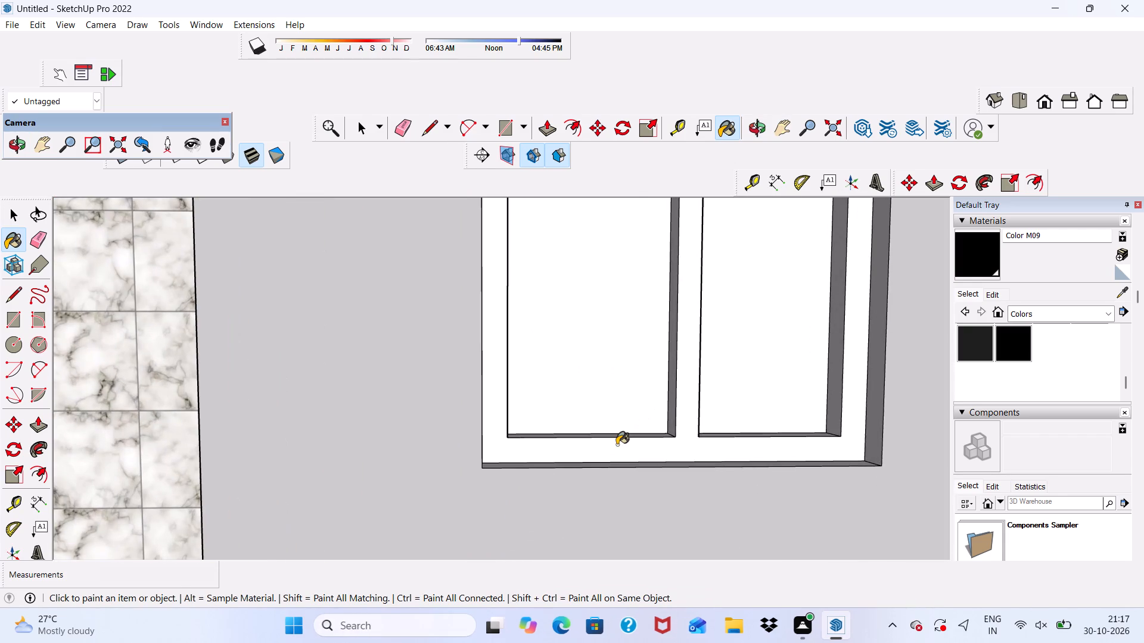
Paint the inner sides and sill of the side-wing window opening nearest the marble wall with Color M09.
scroll(615, 447, "down", 2)
middle_click_drag(614, 457, 428, 522)
scroll(497, 455, "up", 6)
left_click(525, 393)
left_click(568, 442)
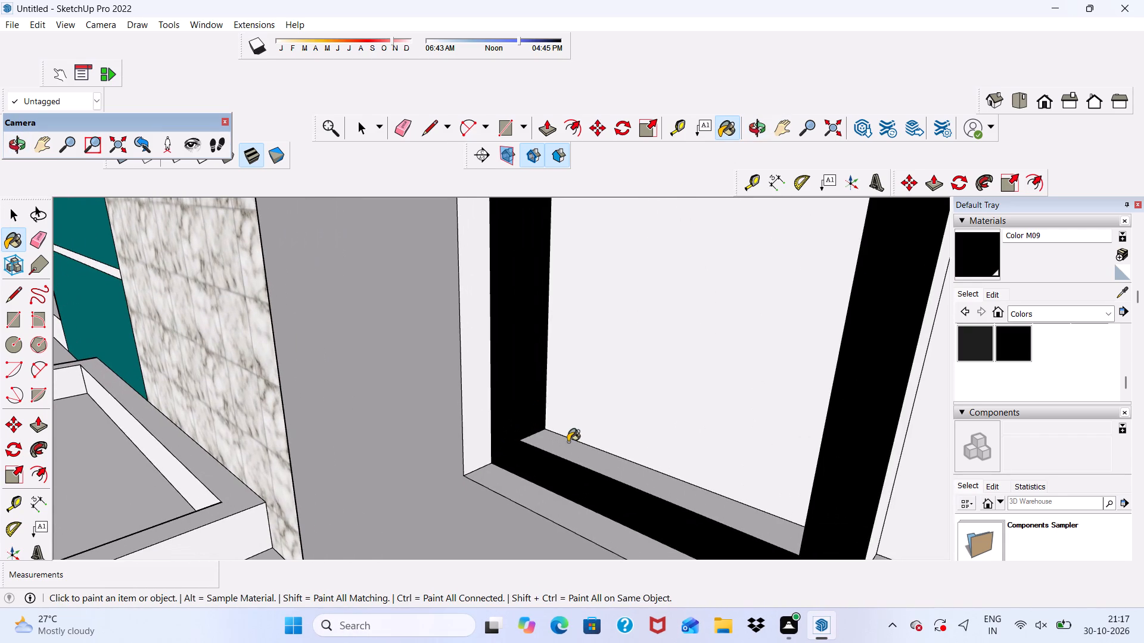
scroll(519, 430, "down", 4)
middle_click_drag(551, 489, 787, 467)
scroll(722, 360, "up", 2)
left_click(696, 338)
Paint the sill and both inner sides of the side-wing window's other opening with Color M09.
scroll(773, 395, "up", 5)
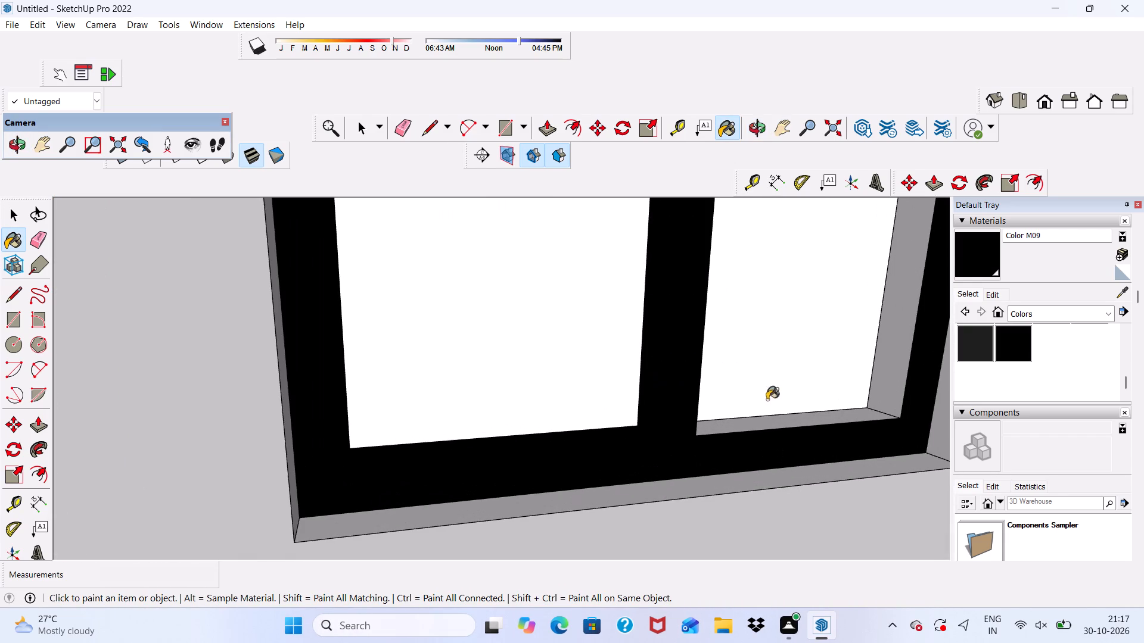
left_click(742, 429)
left_click(903, 348)
scroll(766, 369, "down", 3)
middle_click_drag(758, 402, 540, 429)
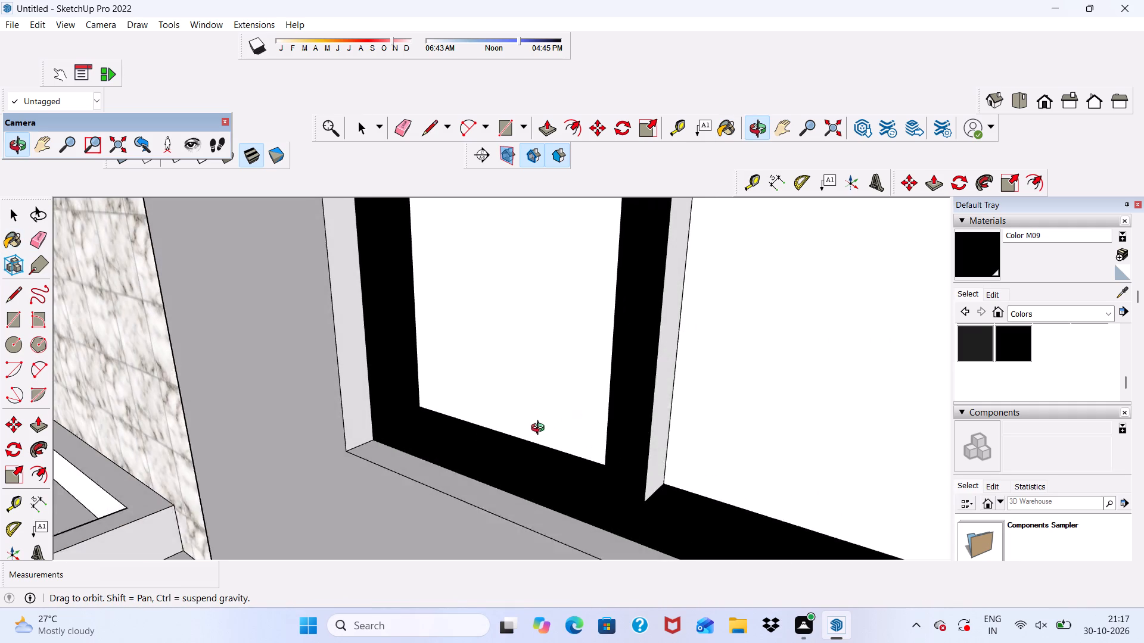
middle_click_drag(540, 429, 540, 430)
left_click(657, 378)
Paint the head faces inside both openings of the side-wing window with Color M09.
scroll(596, 463, "down", 14)
scroll(592, 396, "down", 4)
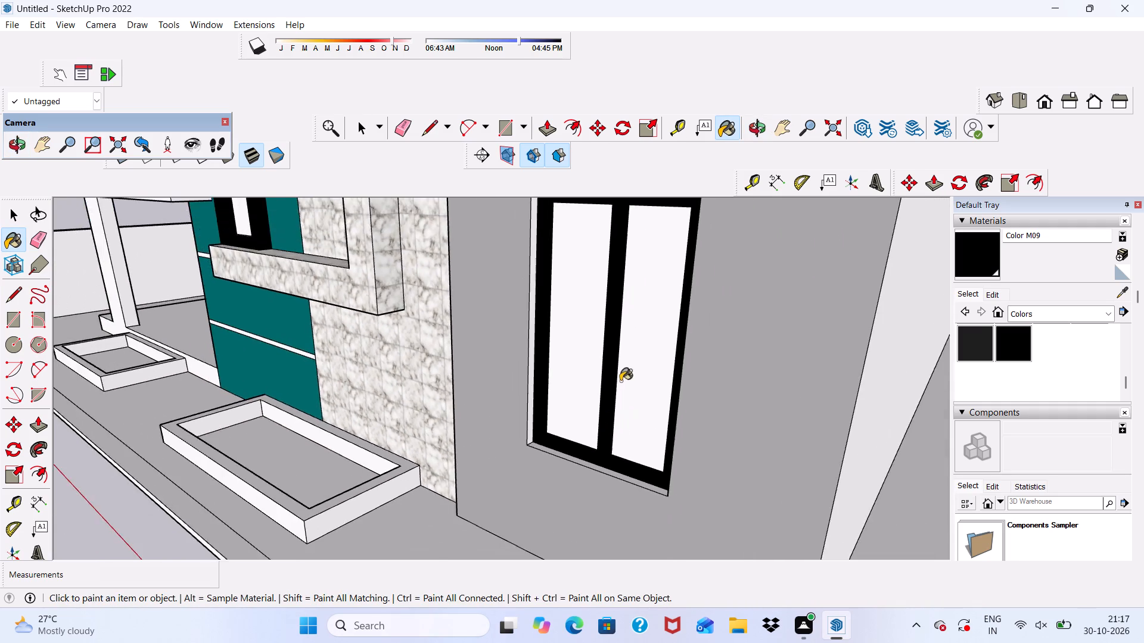
scroll(620, 381, "down", 4)
middle_click_drag(603, 391, 658, 265)
scroll(658, 265, "up", 1)
scroll(641, 311, "down", 7)
scroll(638, 248, "up", 9)
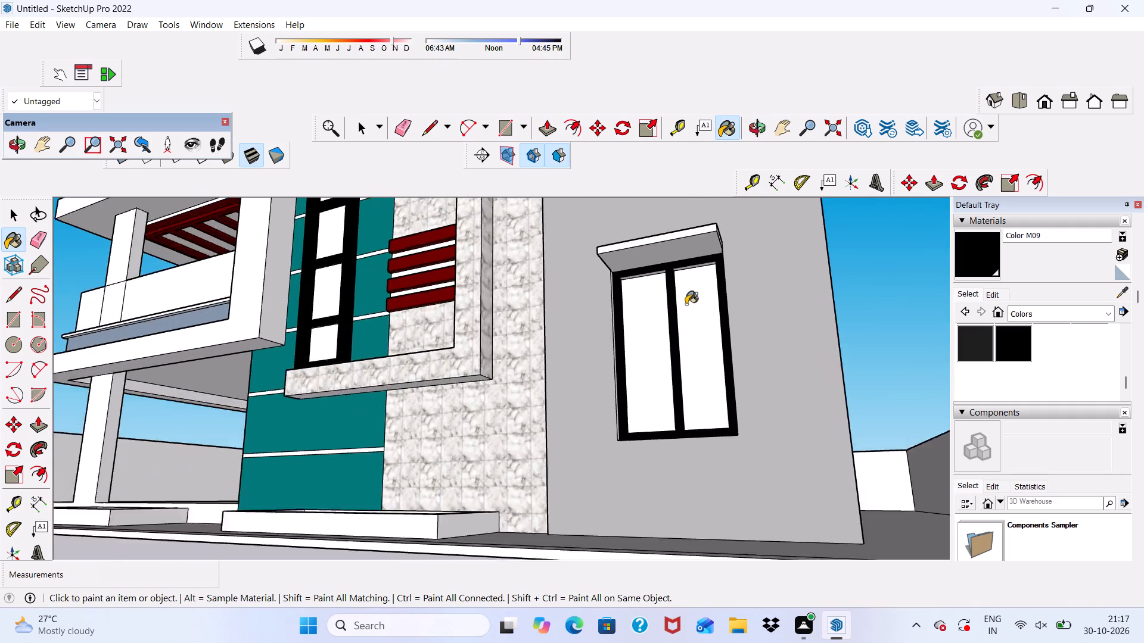
scroll(686, 304, "up", 16)
left_click(617, 244)
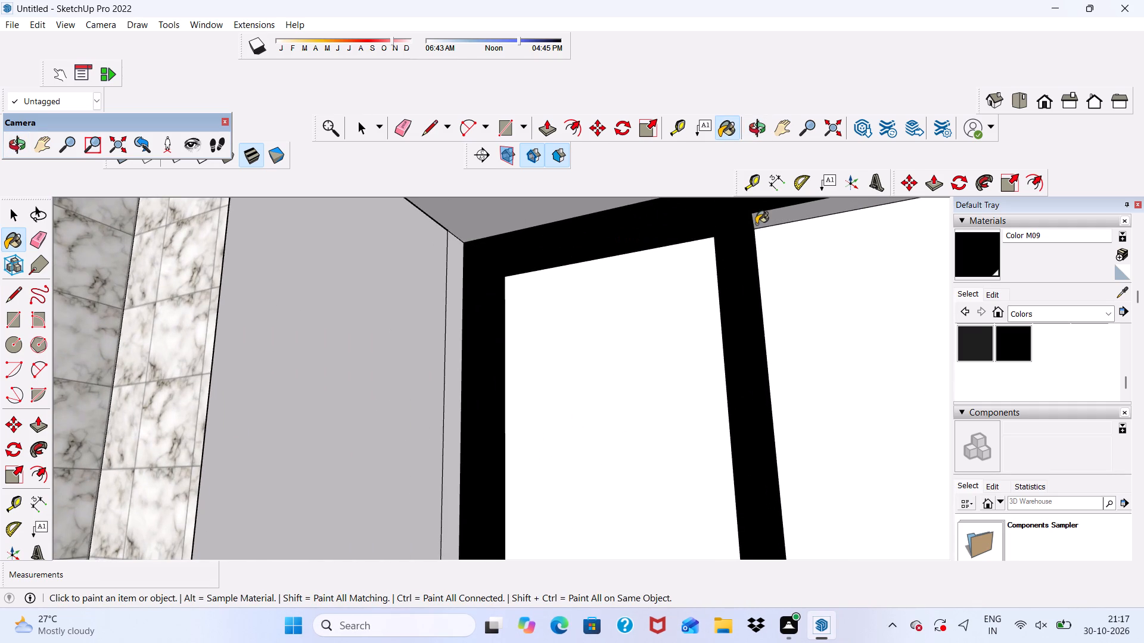
left_click(769, 215)
Paint the ground-floor porch window's front face, one inner side of each opening and its outer side nearest the teal wall with Color M09.
scroll(595, 288, "down", 6)
scroll(545, 389, "up", 1)
middle_click_drag(548, 390, 676, 400)
scroll(659, 357, "up", 1)
scroll(594, 317, "down", 3)
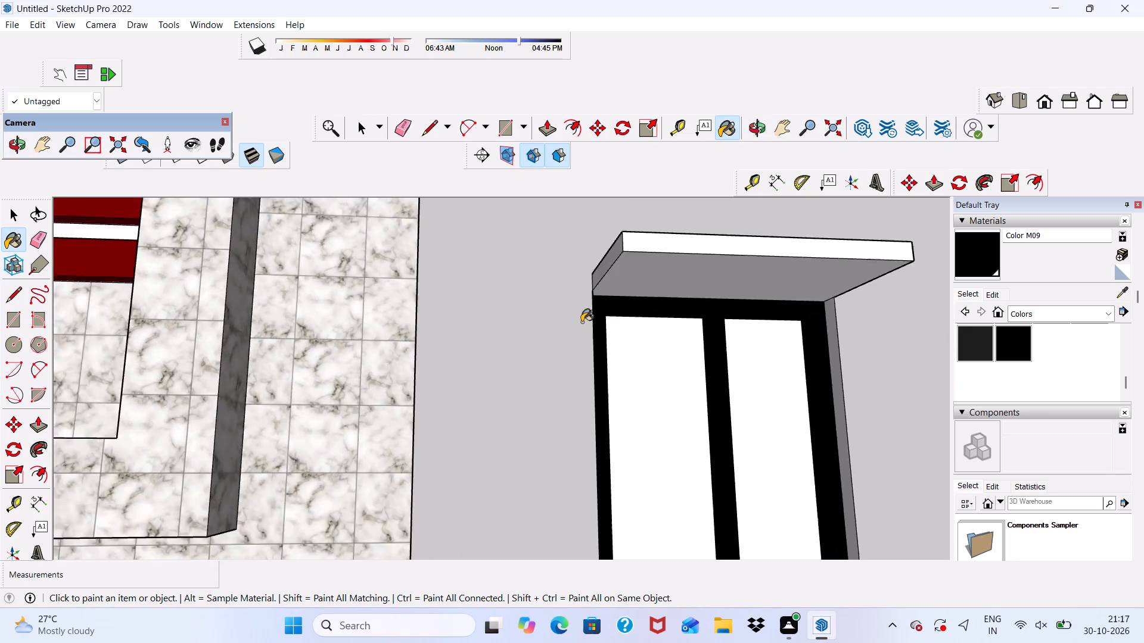
scroll(582, 322, "down", 17)
middle_click_drag(629, 394, 640, 450)
scroll(514, 379, "down", 13)
scroll(543, 443, "up", 2)
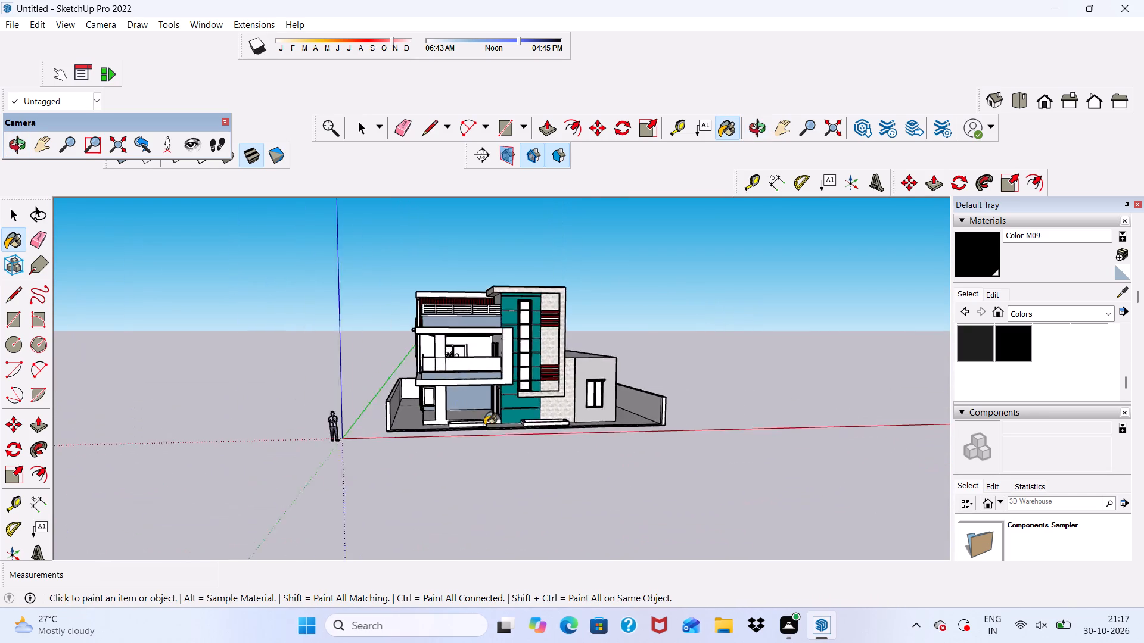
scroll(484, 425, "up", 5)
middle_click_drag(497, 404, 605, 419)
scroll(605, 419, "up", 11)
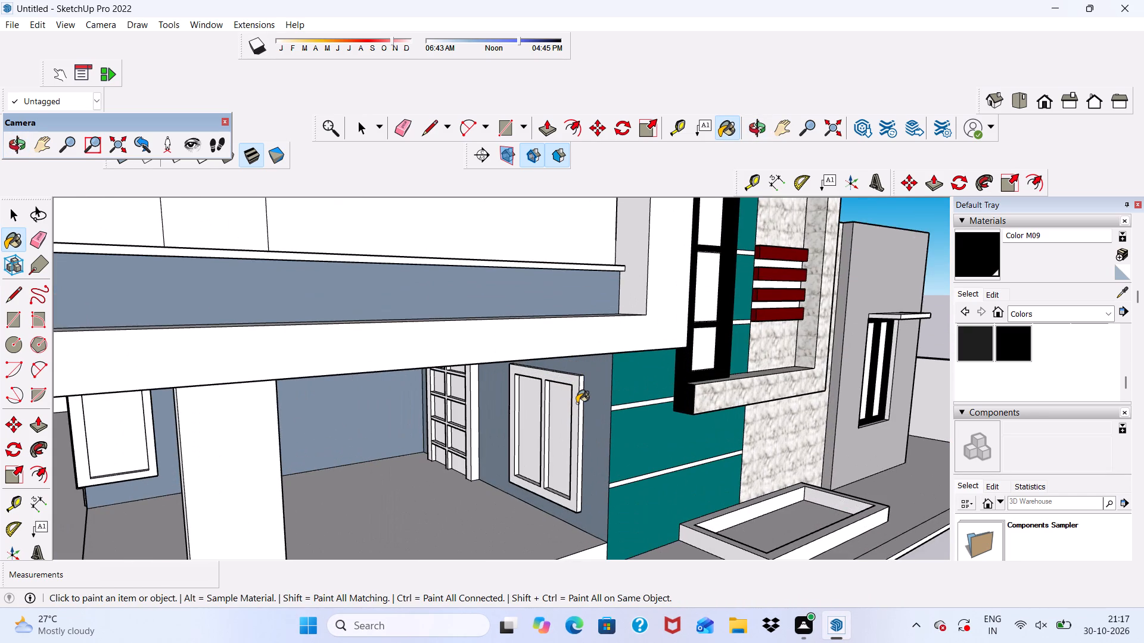
scroll(577, 406, "up", 9)
left_click(553, 336)
scroll(522, 391, "up", 4)
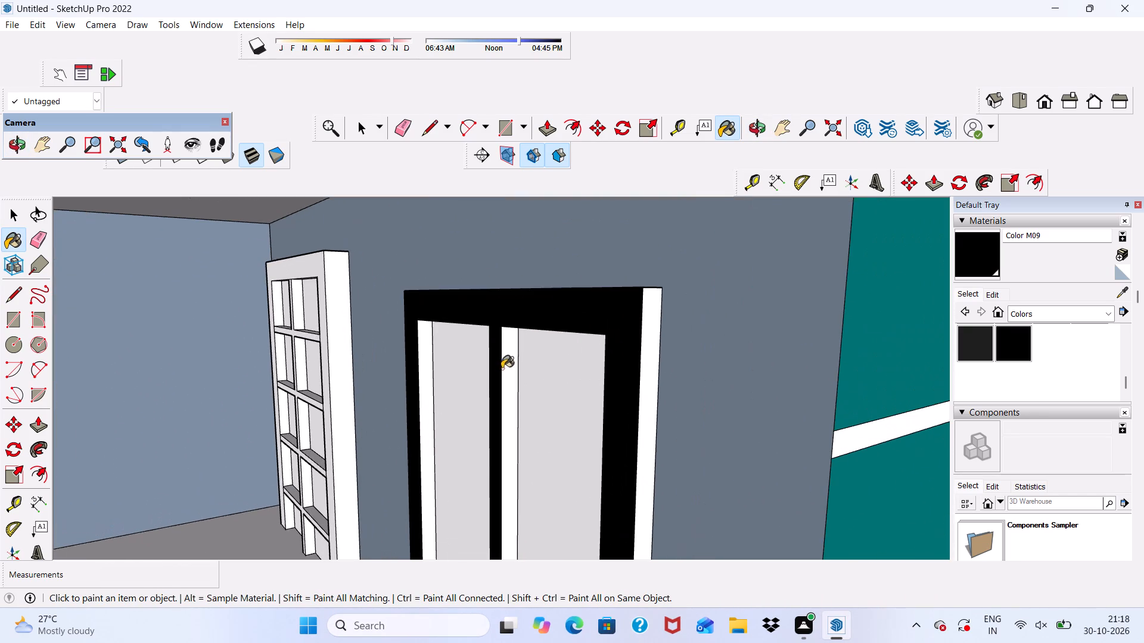
left_click(510, 361)
scroll(467, 372, "up", 2)
left_click(421, 345)
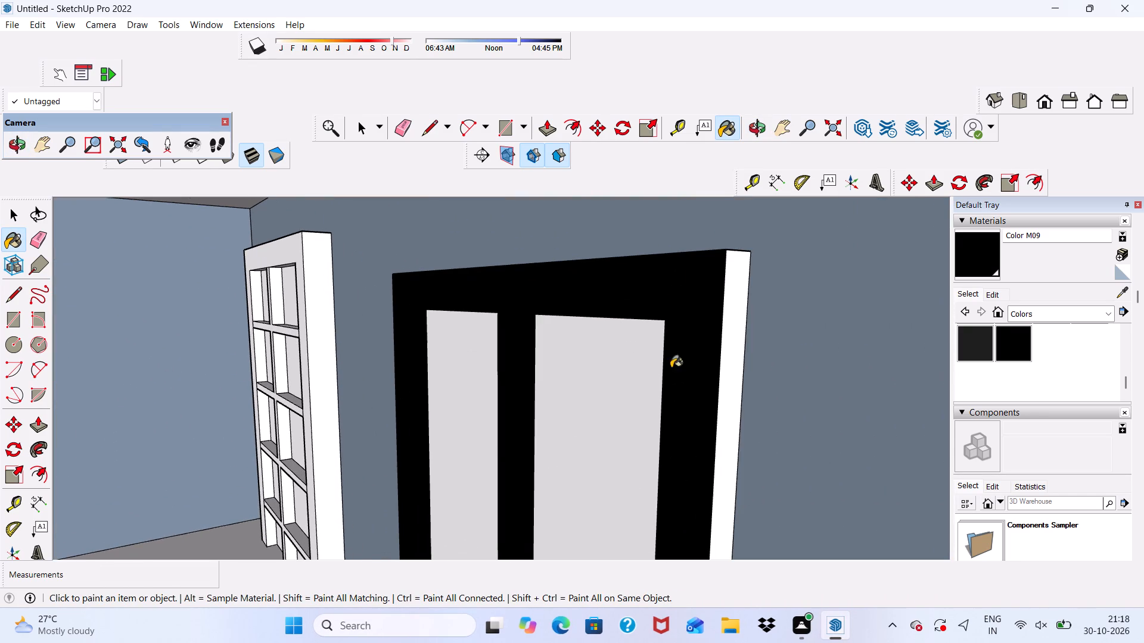
left_click(727, 388)
Paint the porch window's outer side facing the lattice door and the openings' remaining inner sides with Color M09.
scroll(623, 326, "down", 5)
middle_click_drag(570, 361, 853, 334)
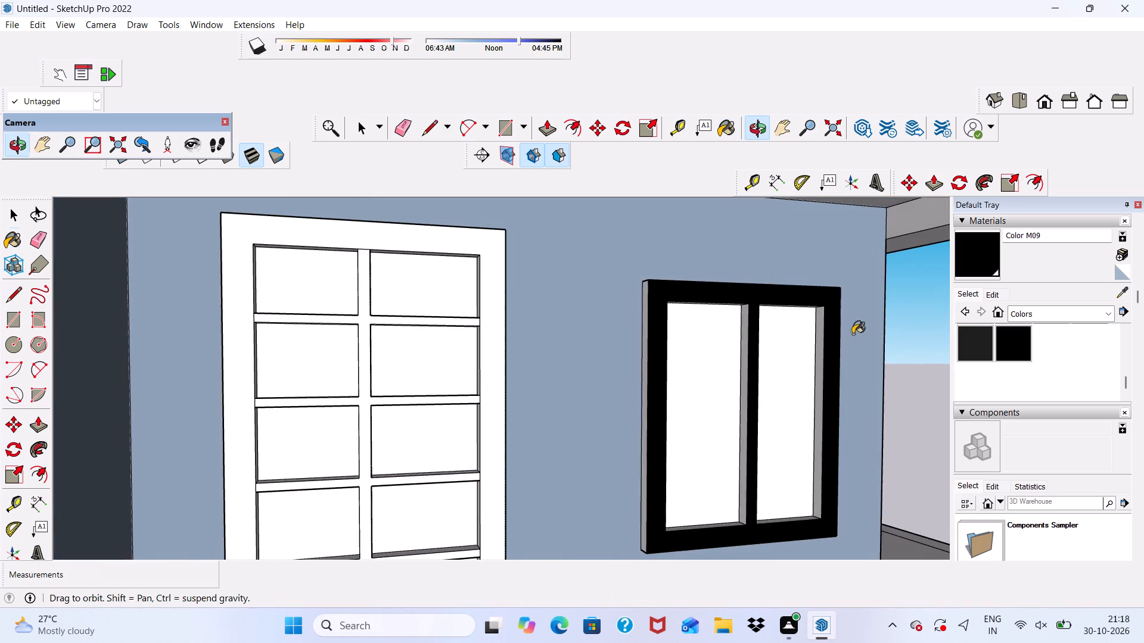
scroll(553, 363, "up", 6)
left_click(710, 365)
scroll(614, 324, "down", 6)
scroll(776, 407, "up", 1)
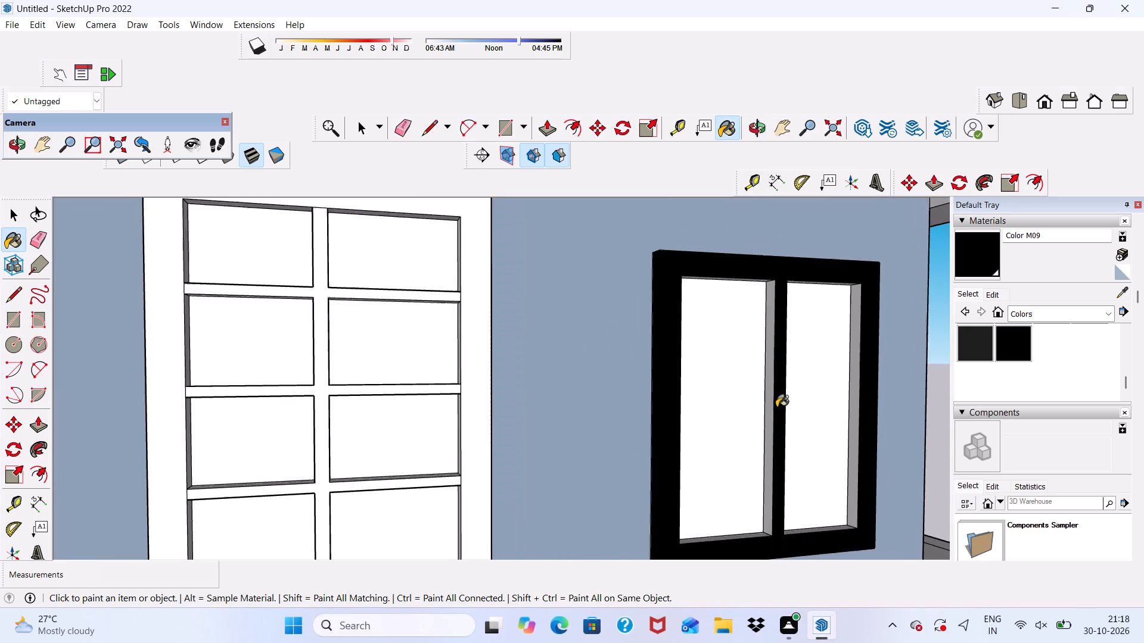
scroll(776, 407, "up", 1)
left_click(769, 403)
left_click(861, 411)
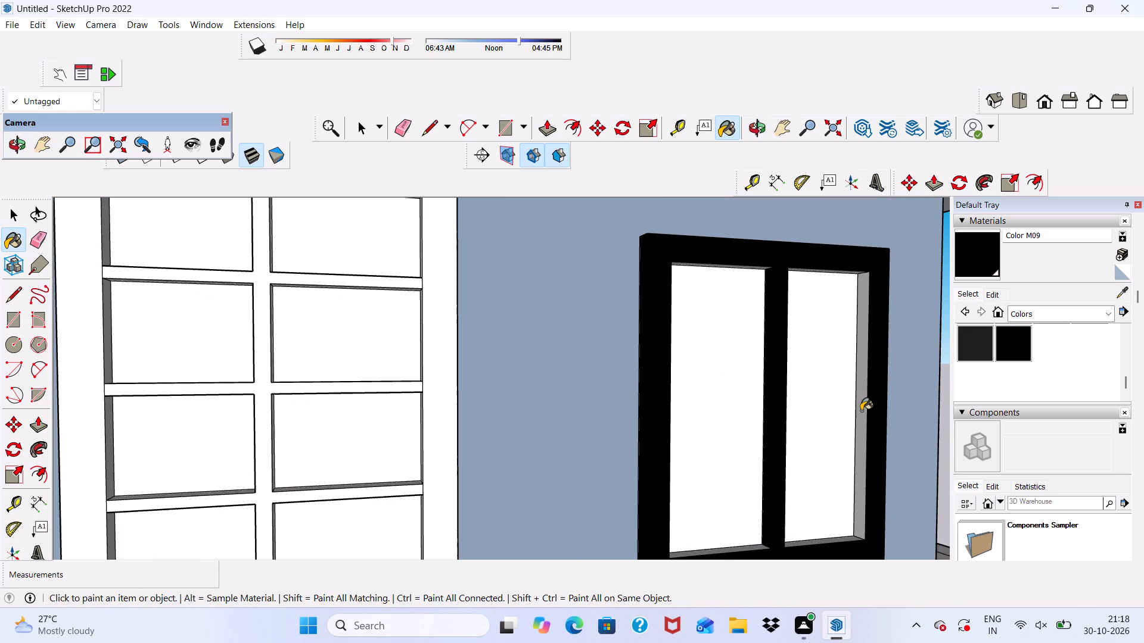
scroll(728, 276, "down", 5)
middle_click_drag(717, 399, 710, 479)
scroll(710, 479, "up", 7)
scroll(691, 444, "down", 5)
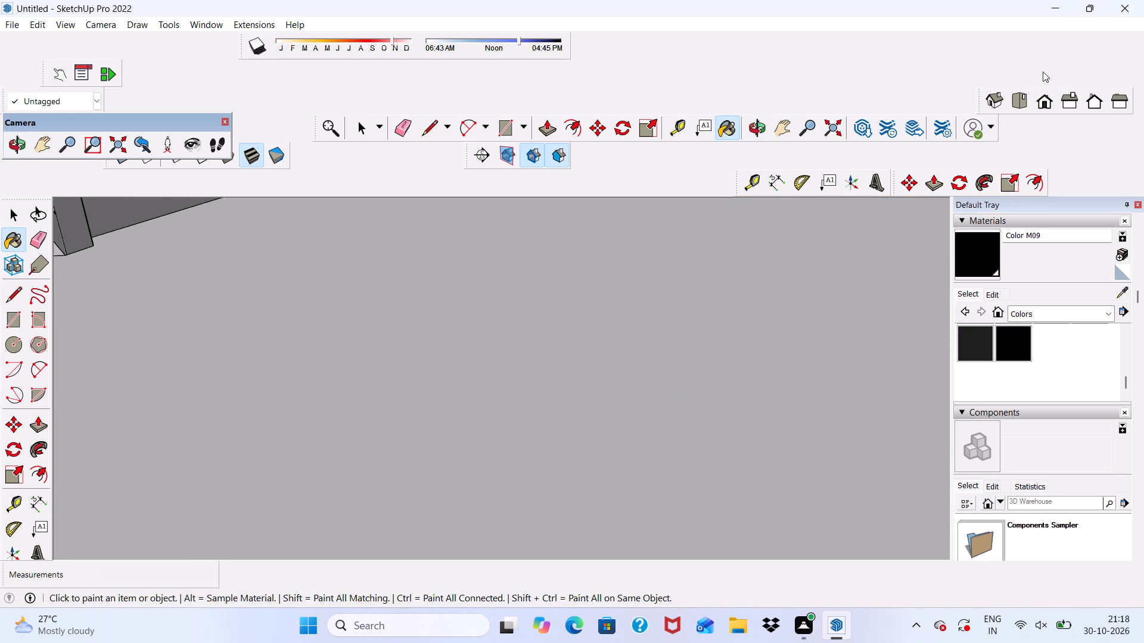
Inspect the side-wing window's frame from the front, below and the side for faces without Color M09.
left_click(1050, 99)
scroll(732, 300, "down", 6)
middle_click_drag(800, 358, 797, 412)
scroll(773, 488, "up", 2)
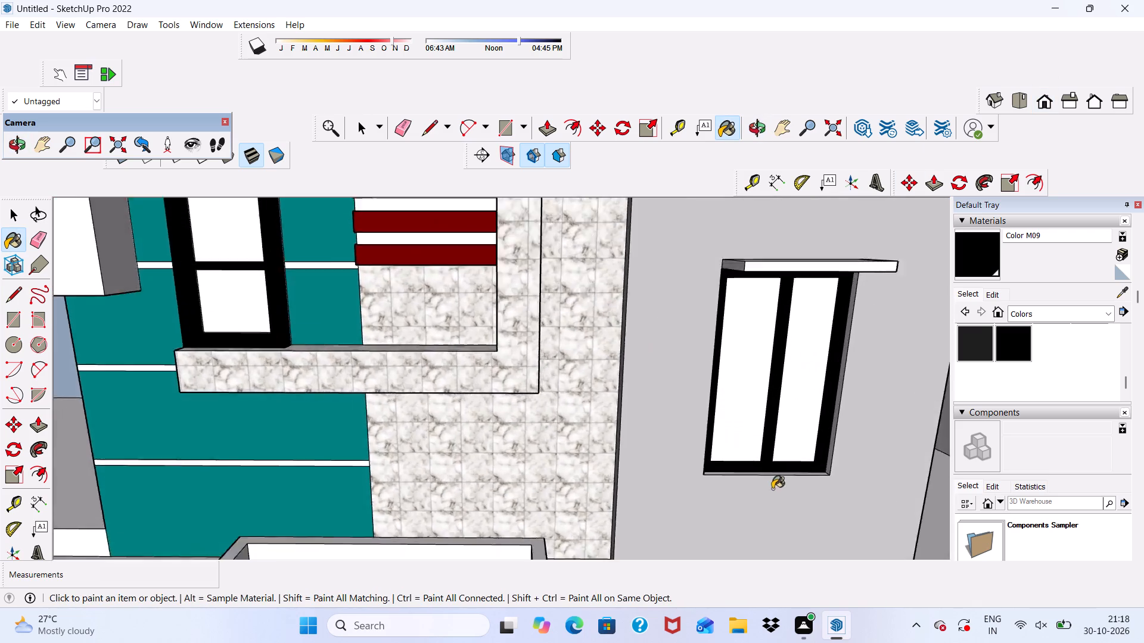
scroll(772, 489, "up", 14)
scroll(618, 512, "down", 1)
middle_click_drag(612, 518, 585, 549)
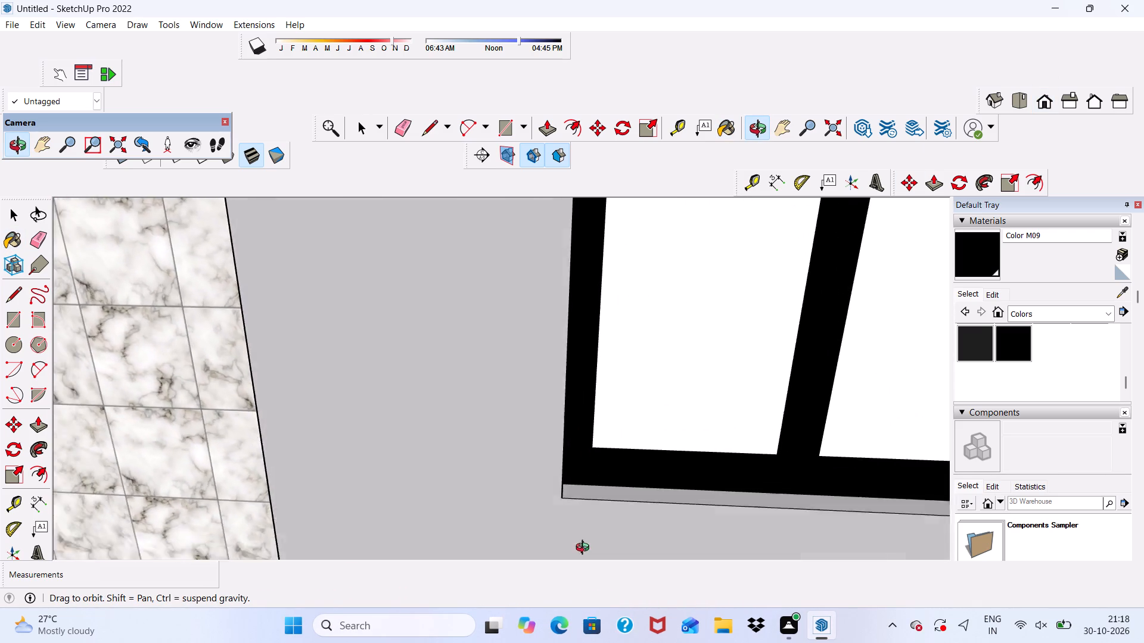
middle_click_drag(585, 549, 582, 551)
scroll(649, 442, "up", 8)
scroll(427, 412, "down", 11)
middle_click_drag(764, 419, 764, 419)
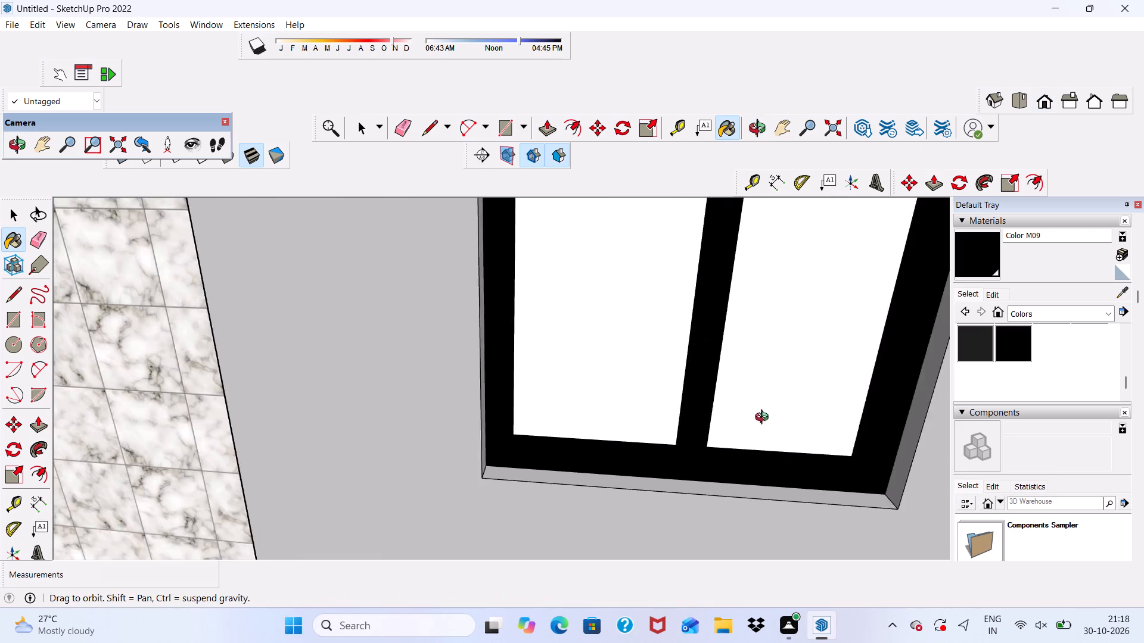
middle_click_drag(764, 419, 749, 324)
scroll(680, 425, "down", 9)
scroll(690, 342, "down", 6)
middle_click_drag(688, 336, 688, 335)
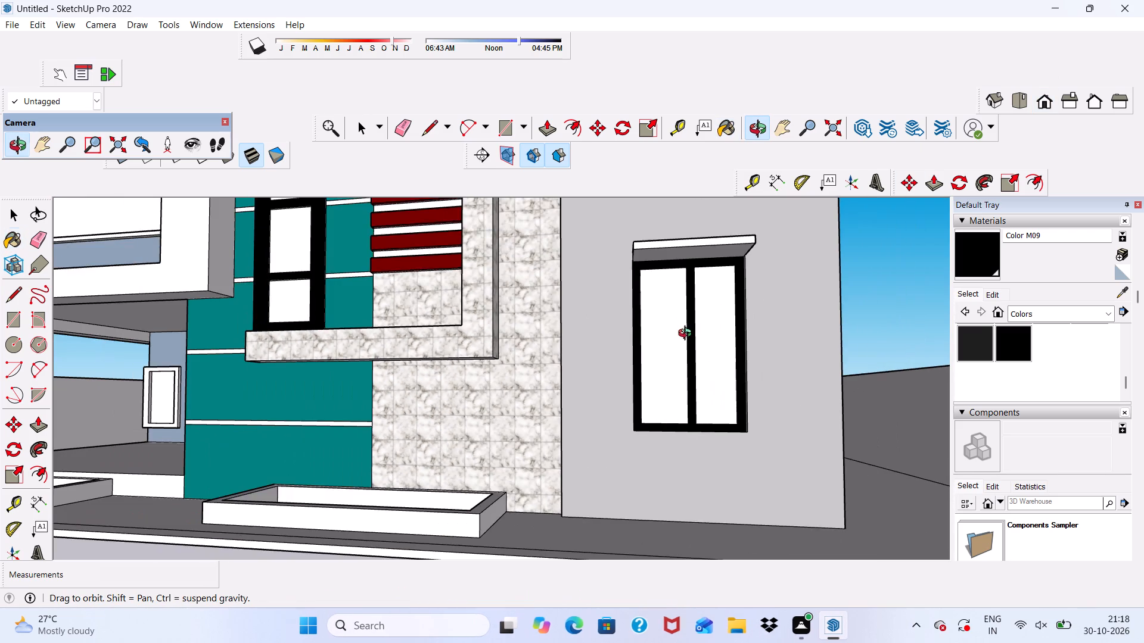
middle_click_drag(688, 335, 573, 341)
scroll(561, 344, "up", 1)
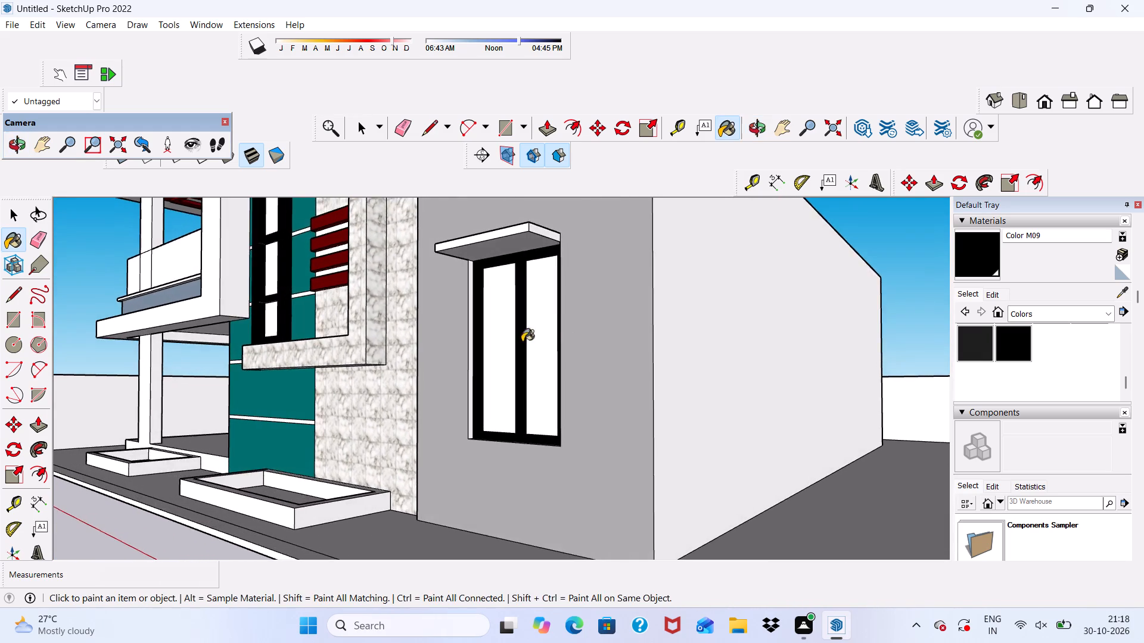
Paint the sill faces inside both openings of the ground-floor porch window with Color M09.
scroll(506, 341, "down", 8)
middle_click_drag(490, 422, 677, 430)
scroll(698, 404, "down", 5)
middle_click_drag(610, 437, 466, 494)
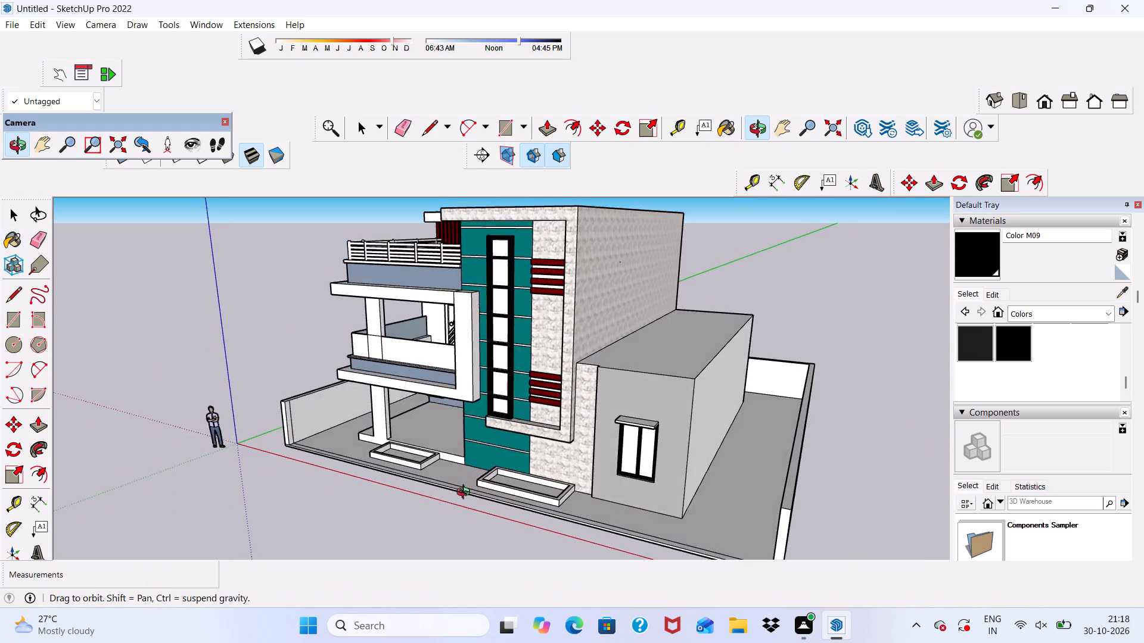
middle_click_drag(466, 494, 682, 483)
scroll(608, 414, "up", 12)
scroll(505, 456, "up", 6)
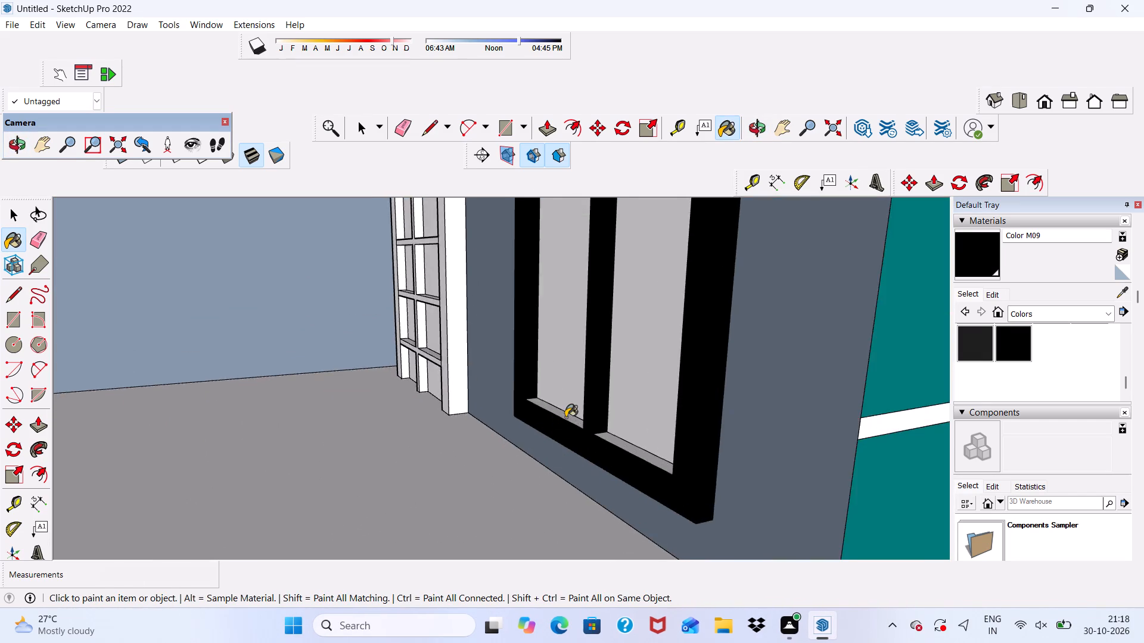
scroll(565, 417, "up", 6)
left_click(563, 407)
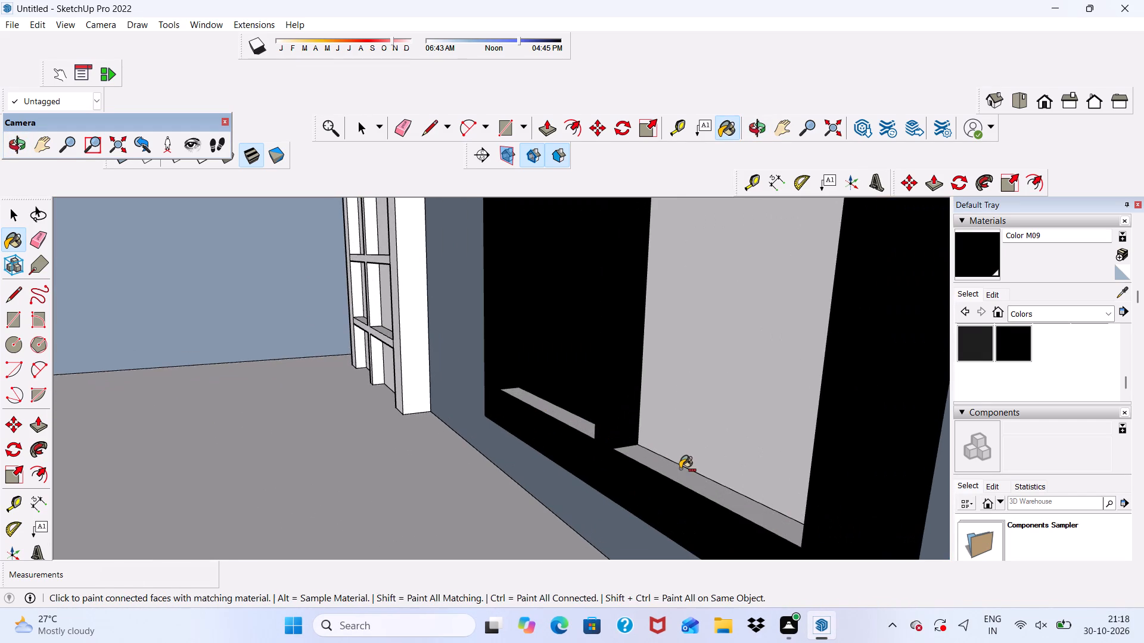
key("ctrl+z")
left_click(683, 472)
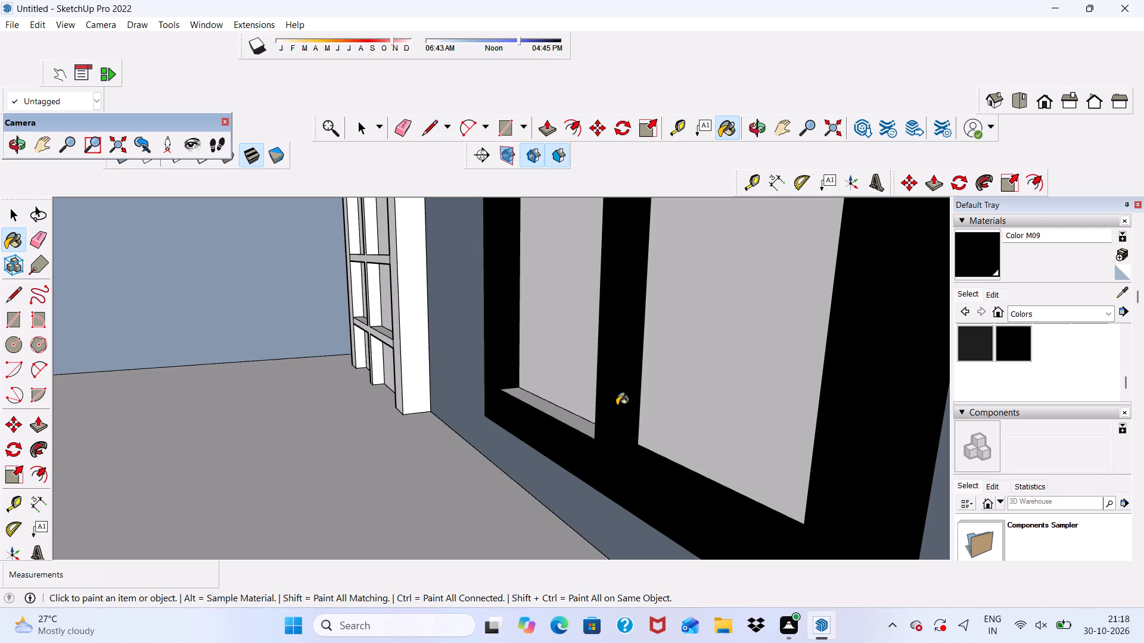
left_click(567, 420)
Paint the head faces inside both openings of the porch window with Color M09.
scroll(606, 466, "down", 11)
middle_click_drag(577, 442, 638, 352)
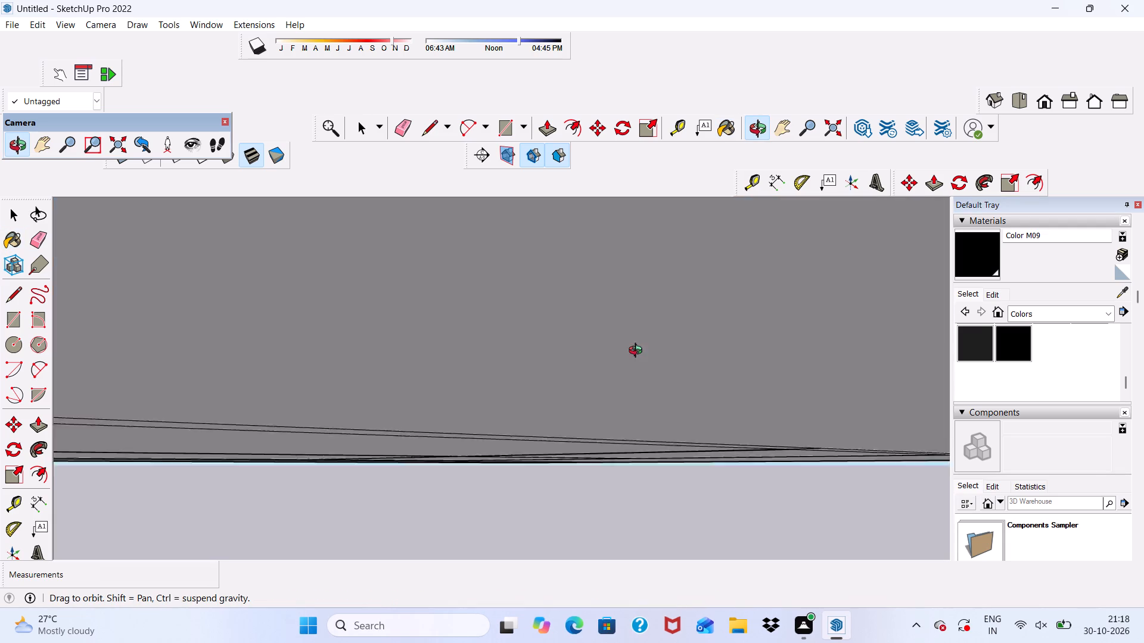
middle_click_drag(638, 352, 767, 389)
scroll(704, 213, "up", 19)
left_click(731, 227)
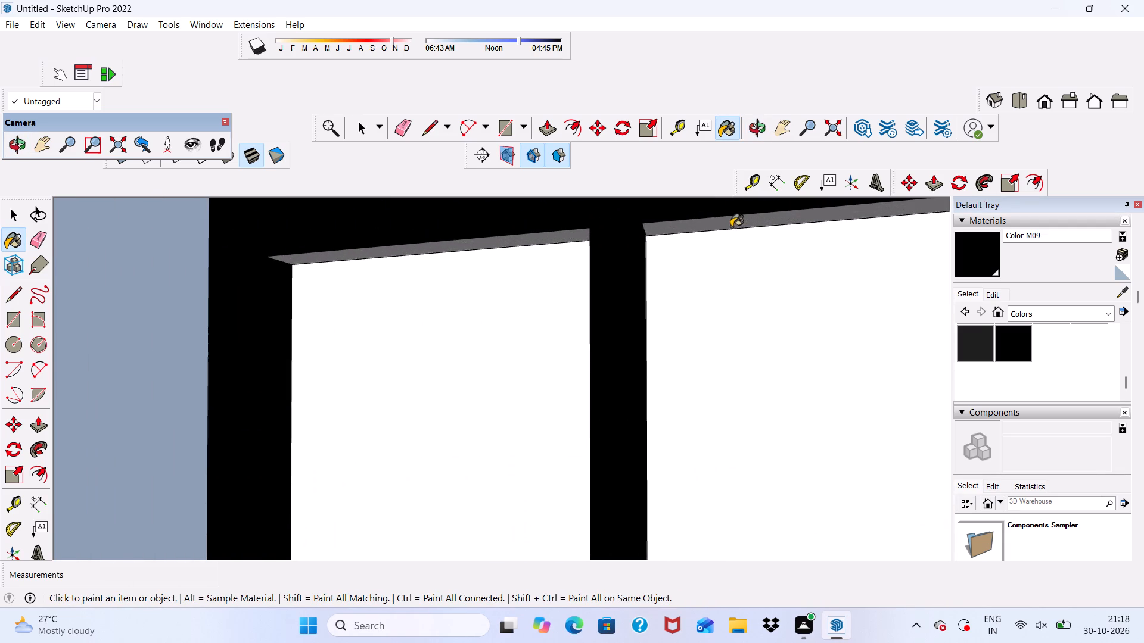
left_click(532, 242)
Paint the porch lattice door's grid front and the centre bar's side faces in the upper panes with Color M09.
scroll(534, 242, "down", 17)
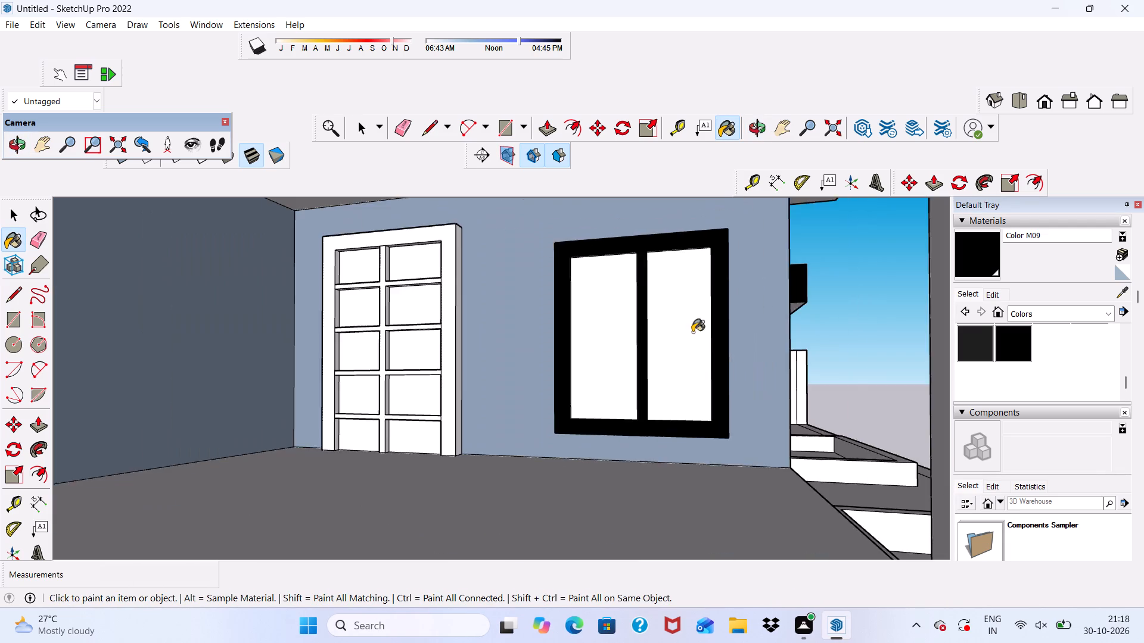
scroll(692, 332, "down", 8)
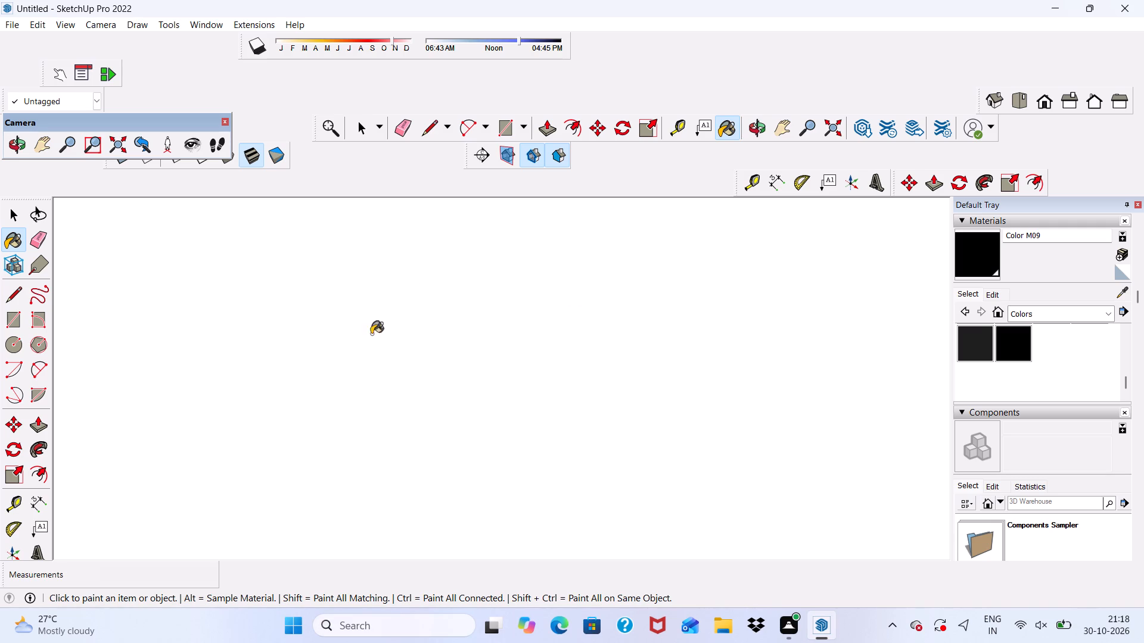
scroll(377, 346, "down", 7)
left_click(1042, 100)
scroll(918, 204, "down", 12)
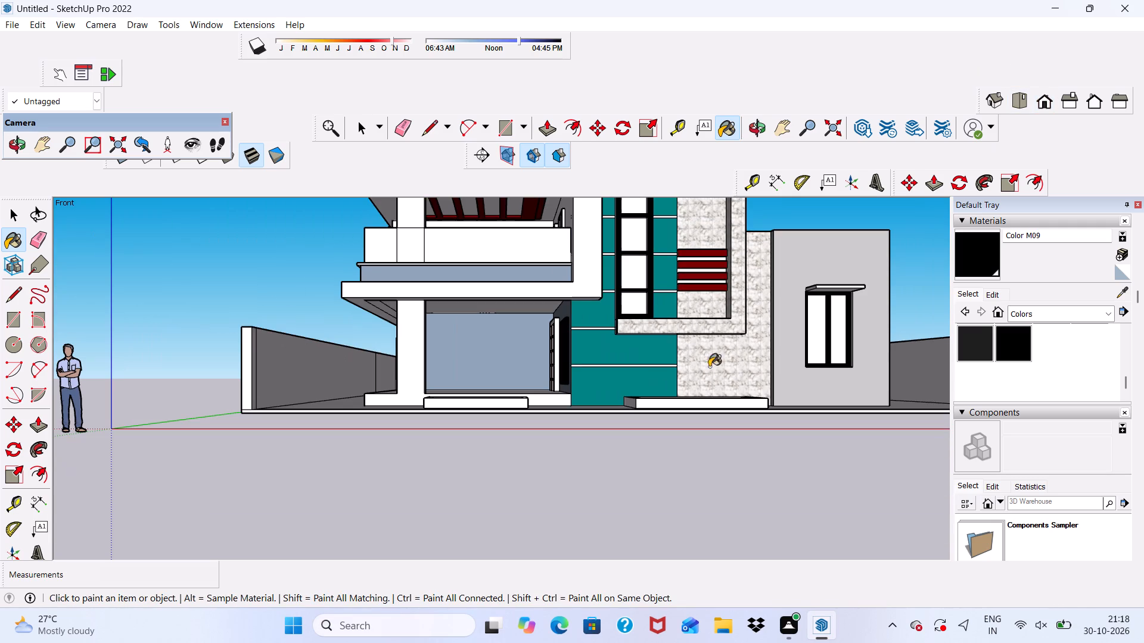
scroll(592, 305, "up", 10)
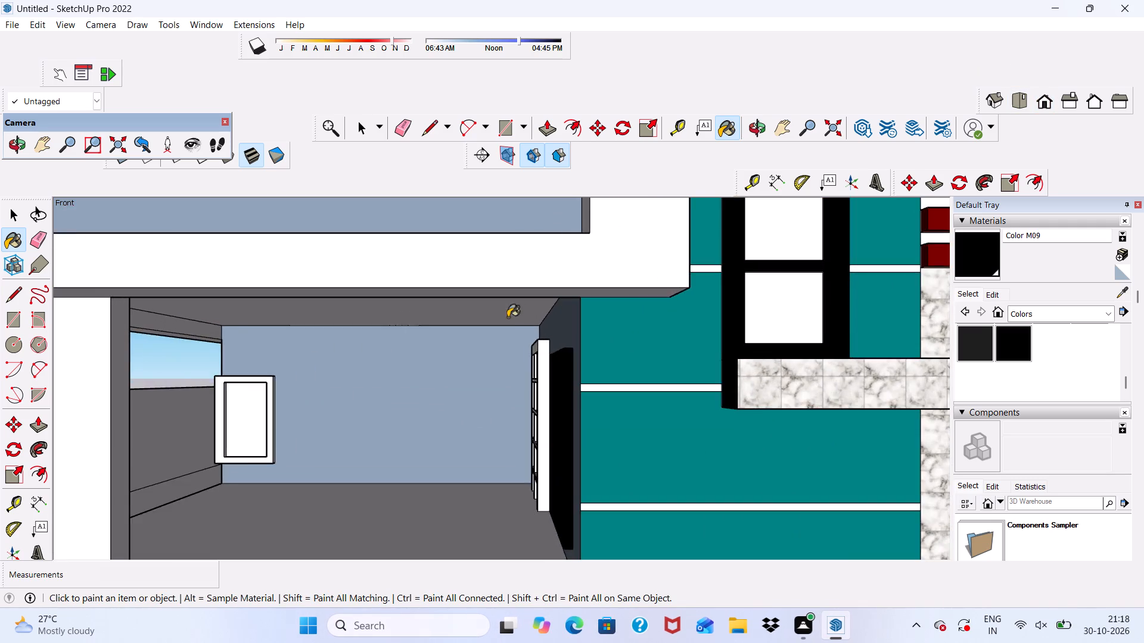
scroll(506, 338, "down", 1)
middle_click_drag(506, 341, 713, 360)
scroll(606, 405, "up", 15)
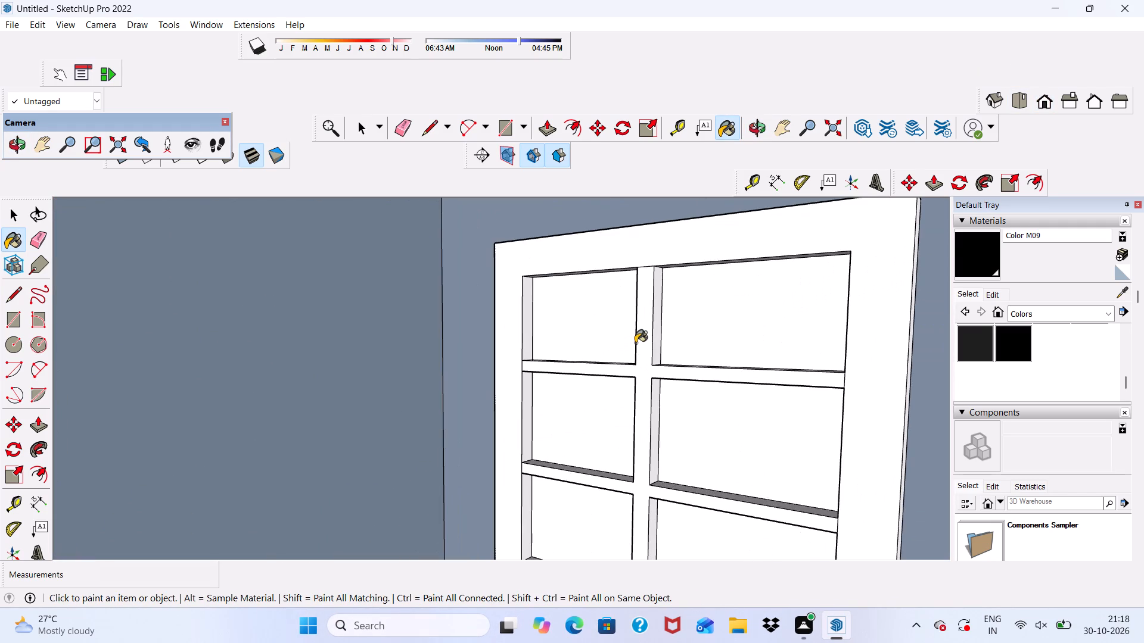
left_click(639, 343)
scroll(669, 438, "up", 3)
left_click(643, 421)
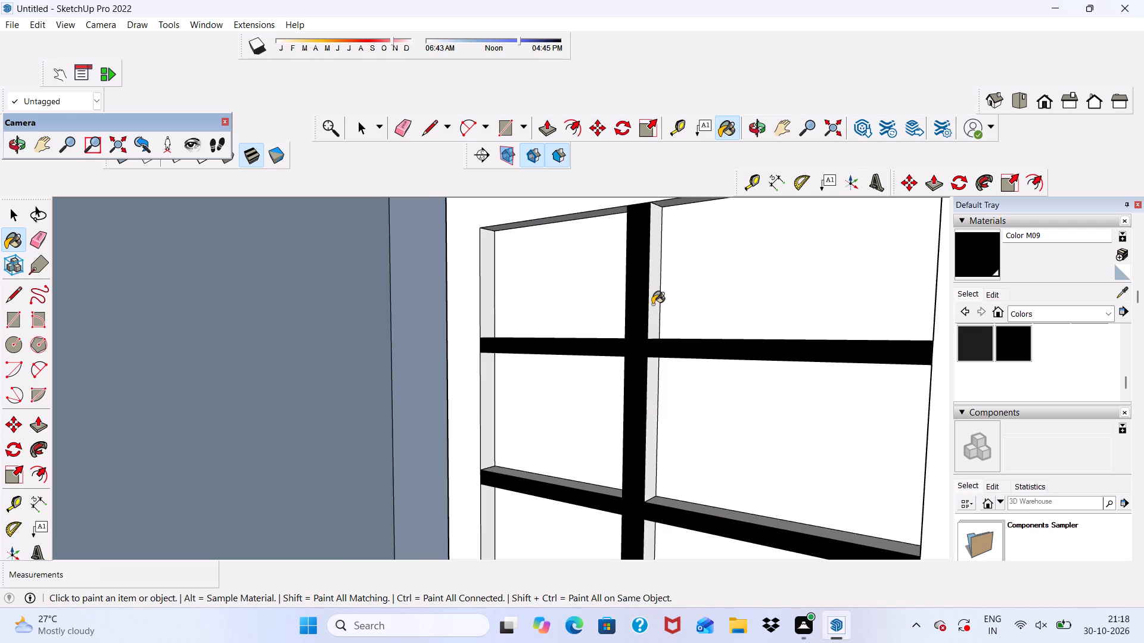
scroll(652, 302, "up", 3)
left_click(651, 288)
left_click(657, 416)
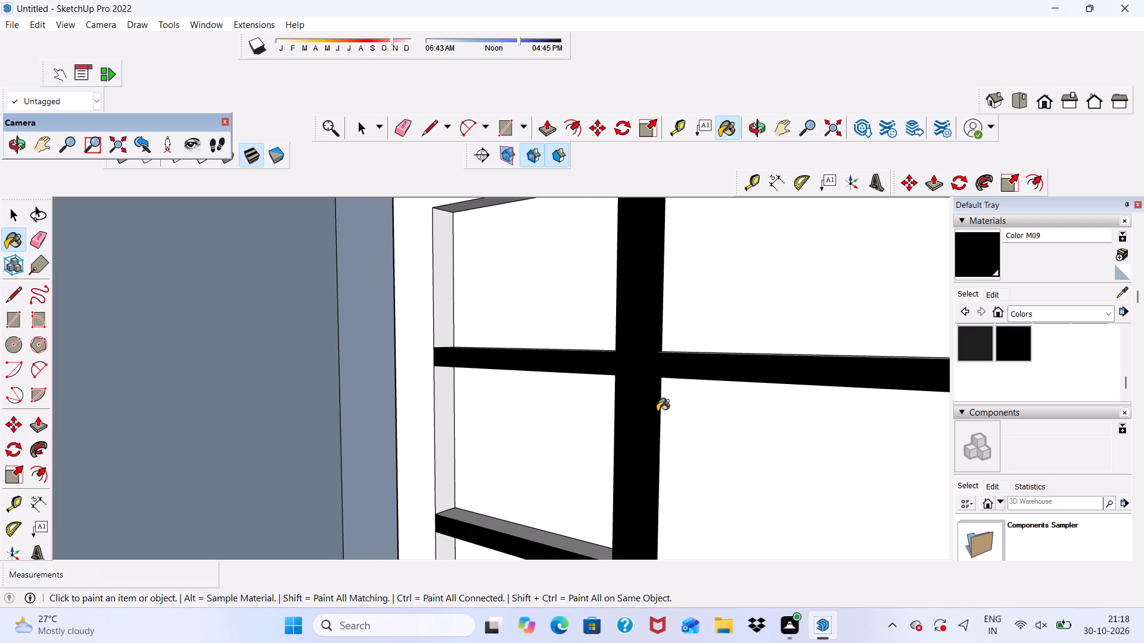
Paint the top faces of the lattice door's upper horizontal bars on both sides of the centre bar with Color M09.
scroll(650, 330, "down", 3)
middle_click_drag(713, 351, 738, 427)
scroll(710, 377, "up", 5)
left_click(705, 365)
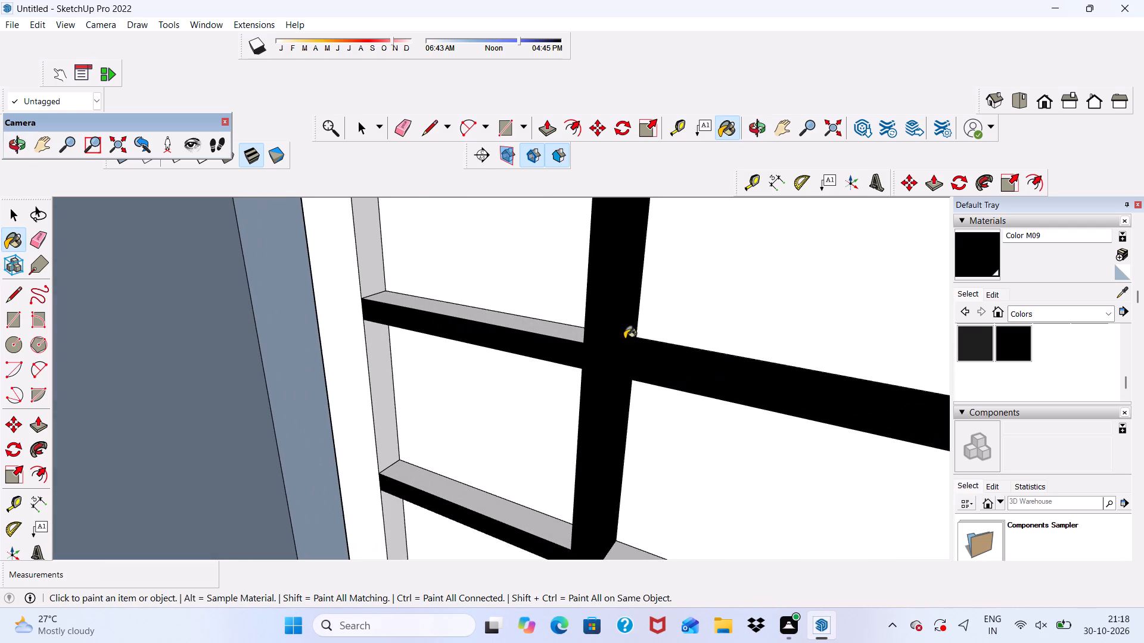
scroll(591, 335, "up", 1)
left_click(562, 327)
scroll(440, 401, "up", 2)
scroll(371, 316, "down", 5)
scroll(433, 427, "up", 5)
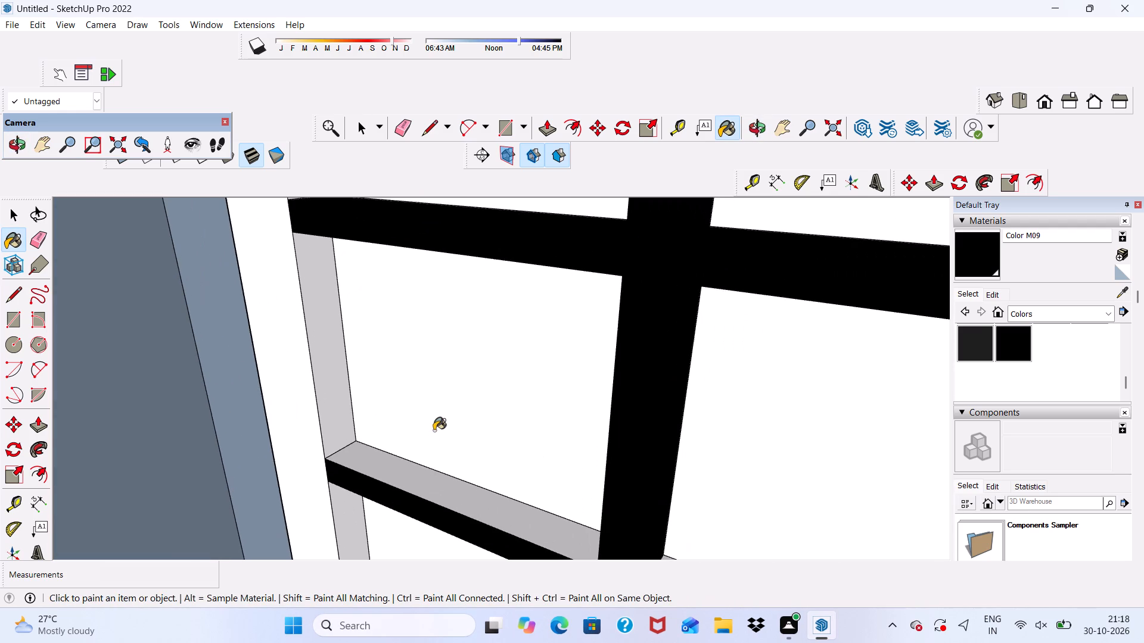
left_click(422, 481)
scroll(409, 242, "down", 7)
scroll(585, 455, "up", 3)
left_click(583, 449)
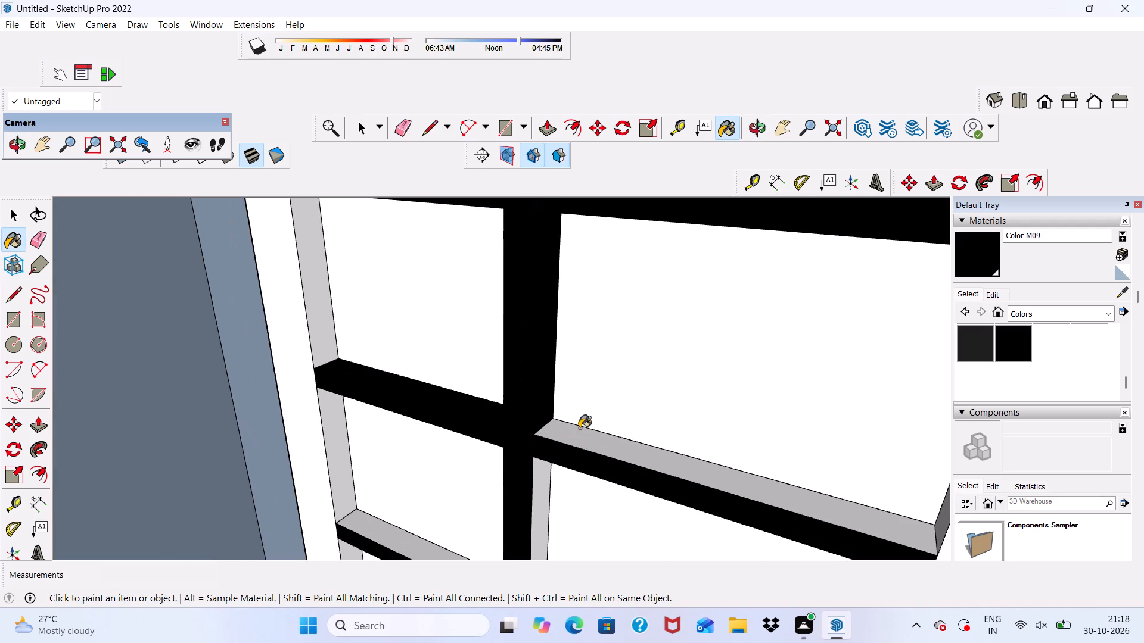
left_click(579, 428)
Paint the undersides of two of the lattice door's horizontal bars and the centre bar's side face between them with Color M09.
scroll(494, 246, "down", 7)
middle_click_drag(556, 368, 587, 204)
scroll(577, 362, "up", 7)
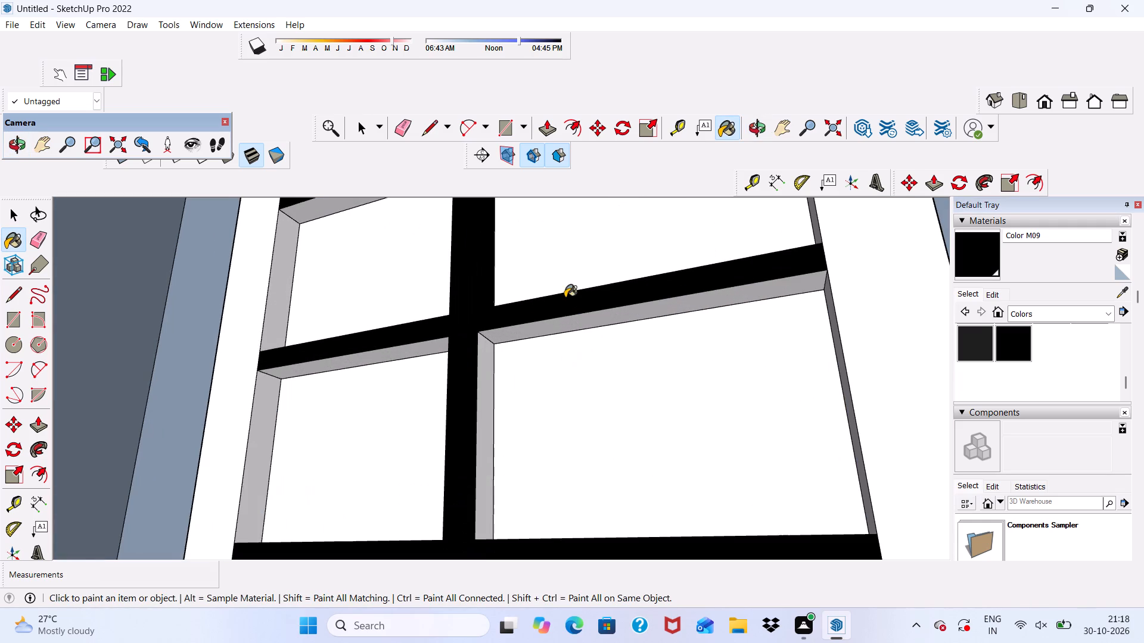
left_click(563, 318)
left_click(402, 341)
left_click(467, 383)
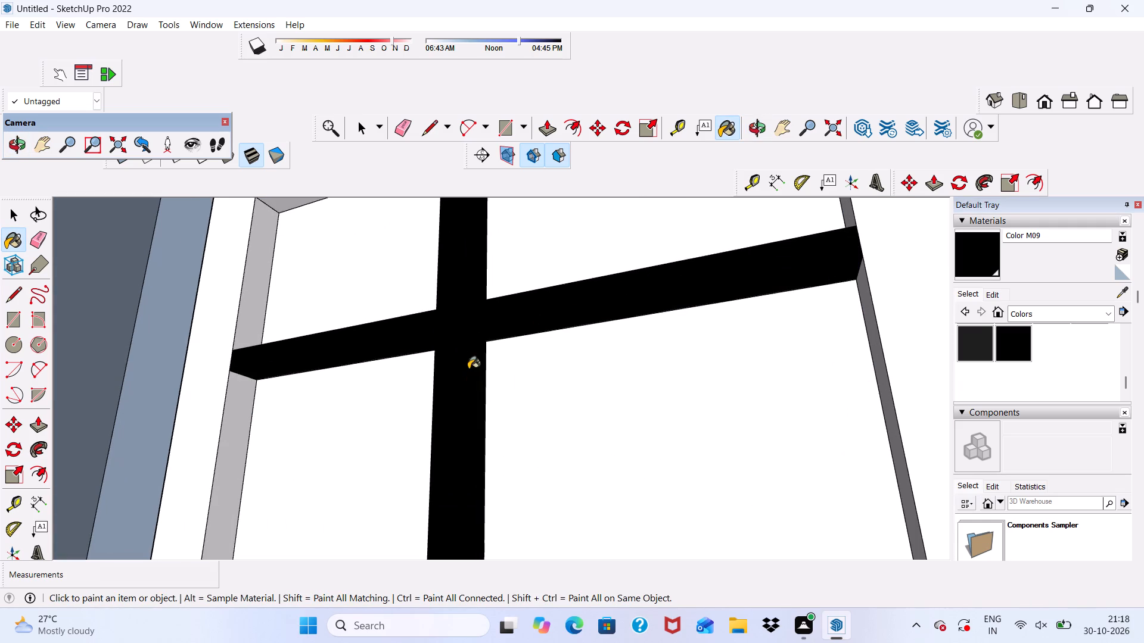
scroll(467, 363, "down", 6)
scroll(511, 224, "up", 1)
left_click(514, 216)
left_click(413, 244)
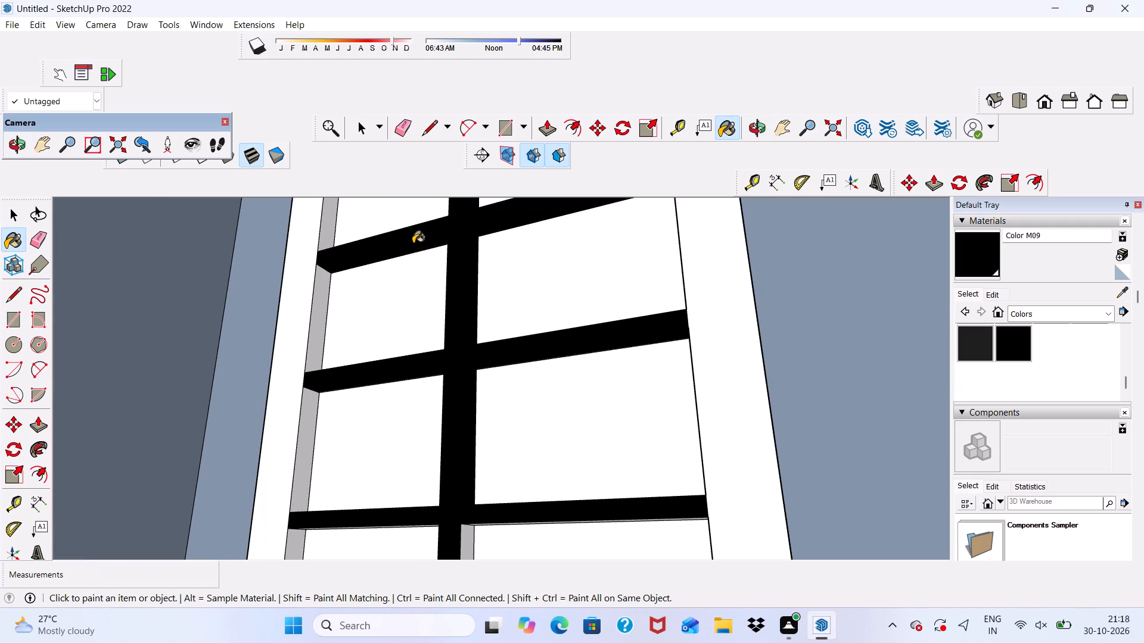
Paint the underside of the lattice door's next lower horizontal bar and the centre bar's side face beneath it with Color M09.
scroll(429, 282, "down", 11)
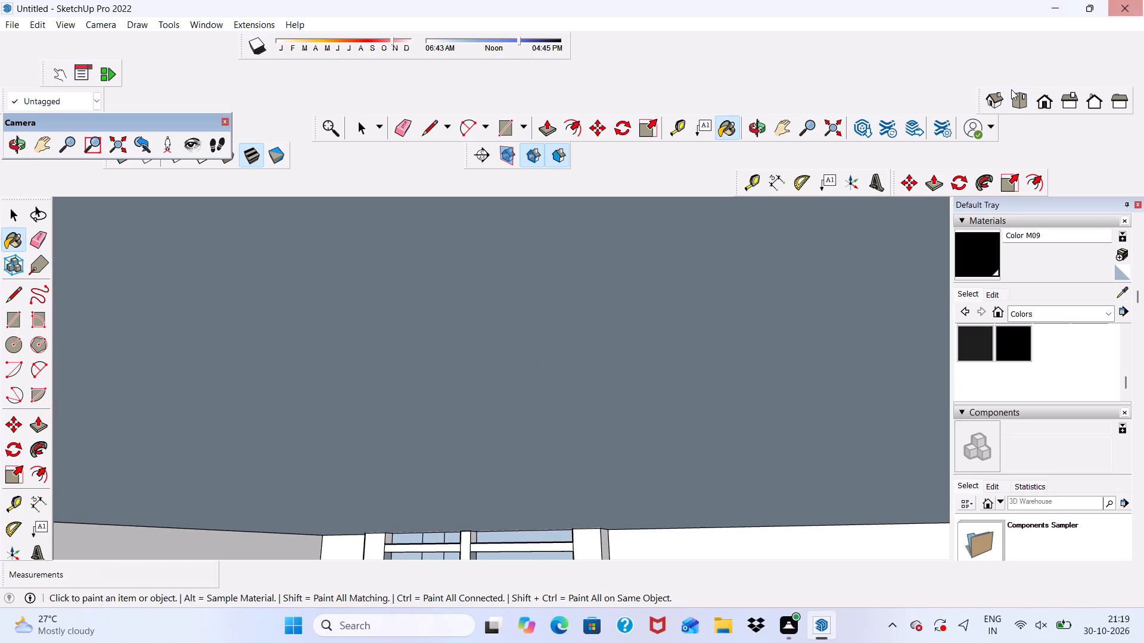
left_click(1039, 104)
scroll(930, 168, "down", 9)
scroll(363, 402, "up", 1)
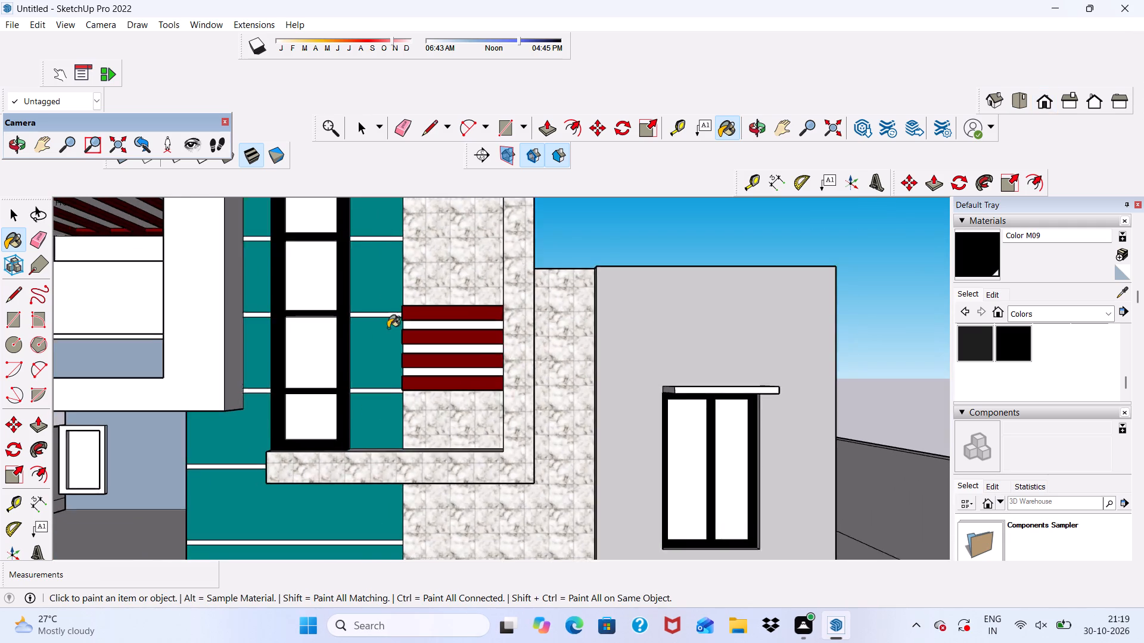
scroll(430, 298, "down", 10)
scroll(279, 399, "up", 4)
middle_click_drag(319, 444, 439, 402)
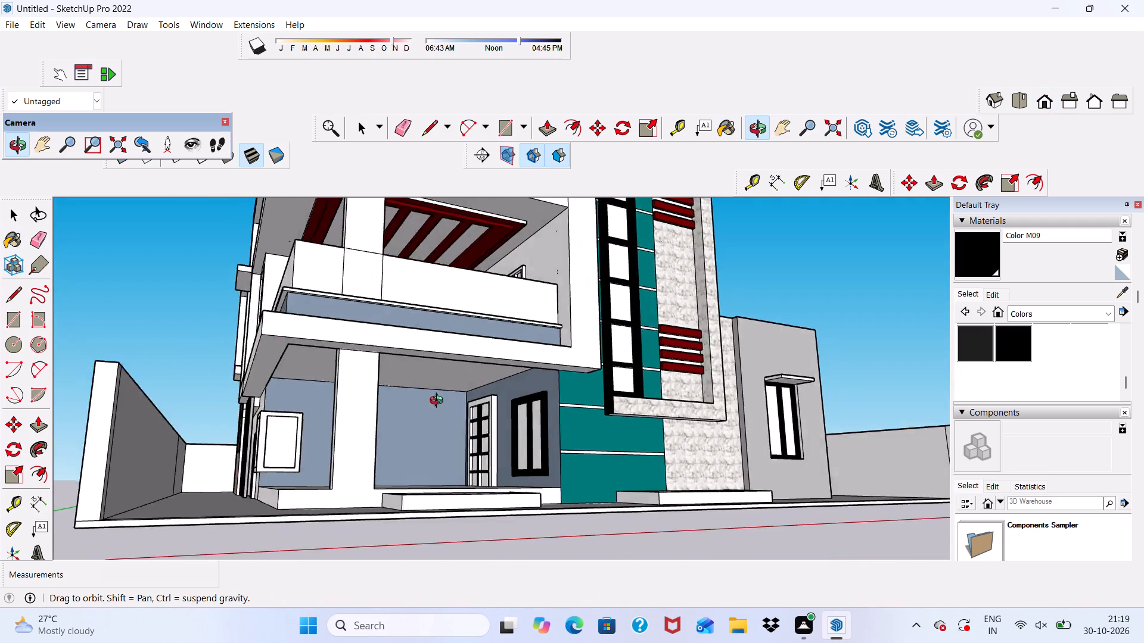
middle_click_drag(439, 402, 560, 432)
scroll(560, 432, "up", 10)
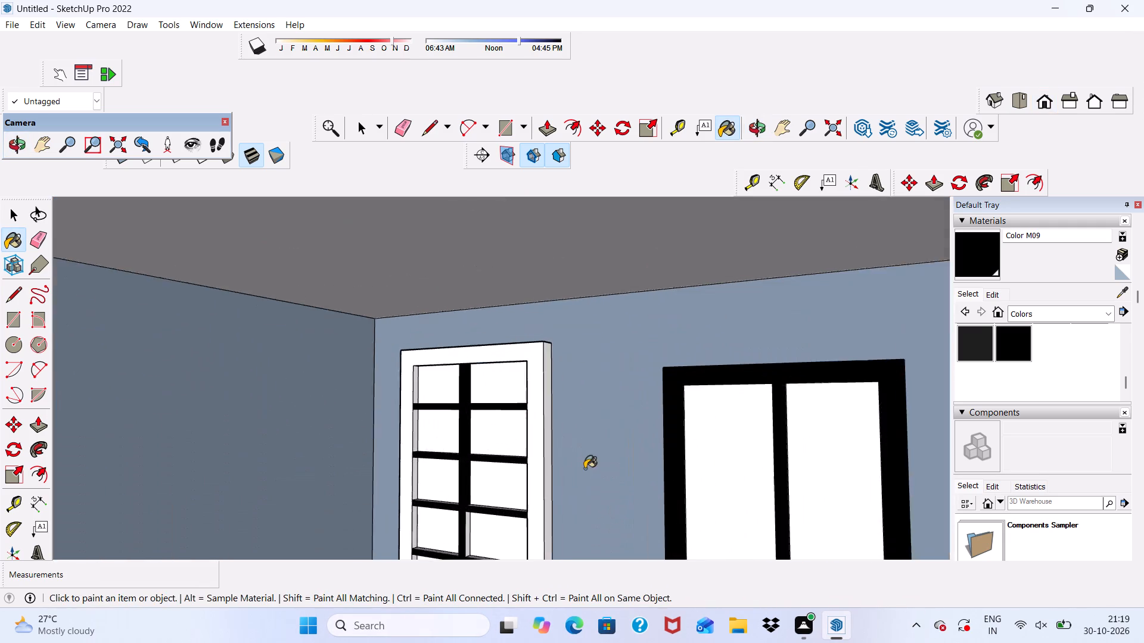
scroll(585, 469, "up", 6)
middle_click_drag(455, 513, 504, 427)
scroll(458, 552, "up", 2)
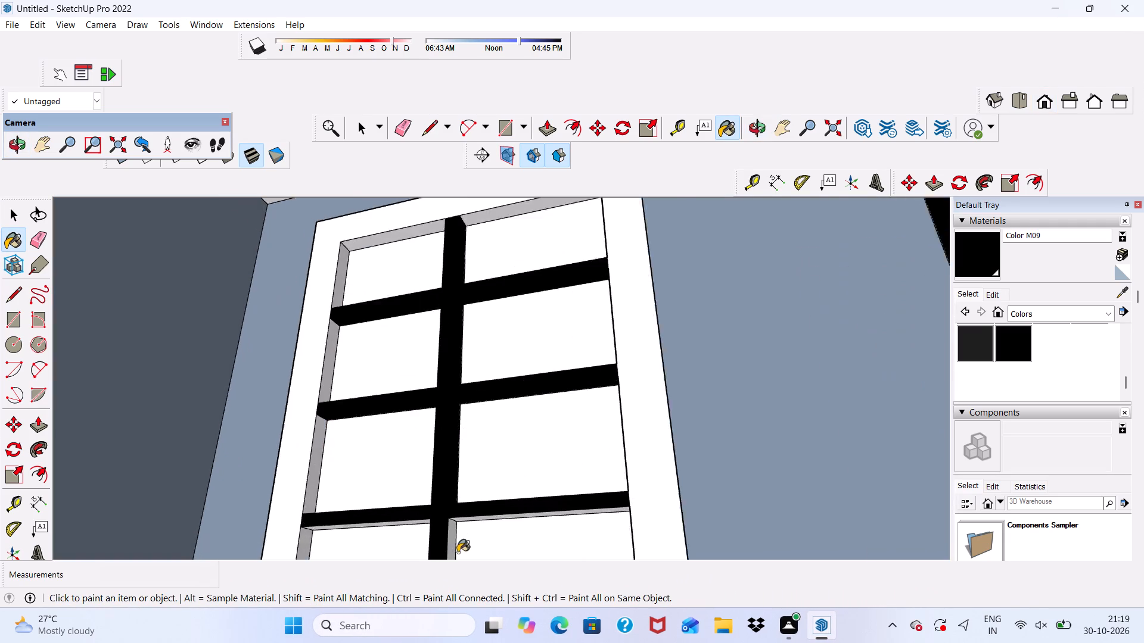
scroll(458, 553, "up", 9)
left_click(449, 526)
left_click(462, 494)
scroll(344, 491, "up", 1)
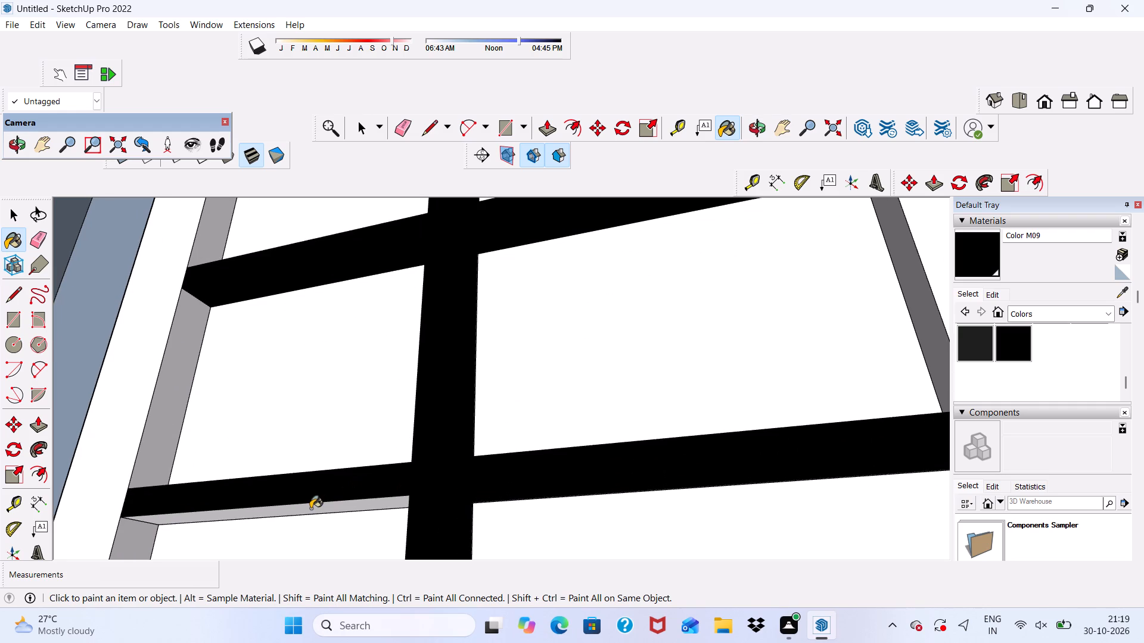
scroll(312, 518, "up", 5)
left_click(312, 504)
Paint the top face of the porch lattice door's next lower horizontal bar on both sides of the centre bar with Color M09.
scroll(313, 457, "down", 8)
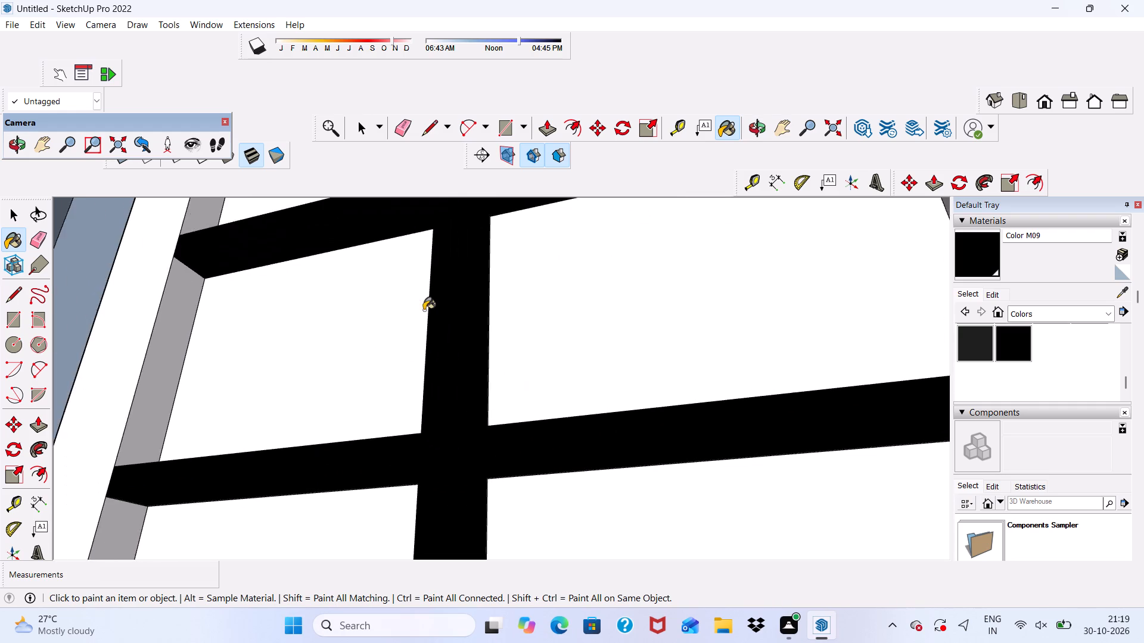
scroll(424, 310, "down", 8)
left_click(1046, 100)
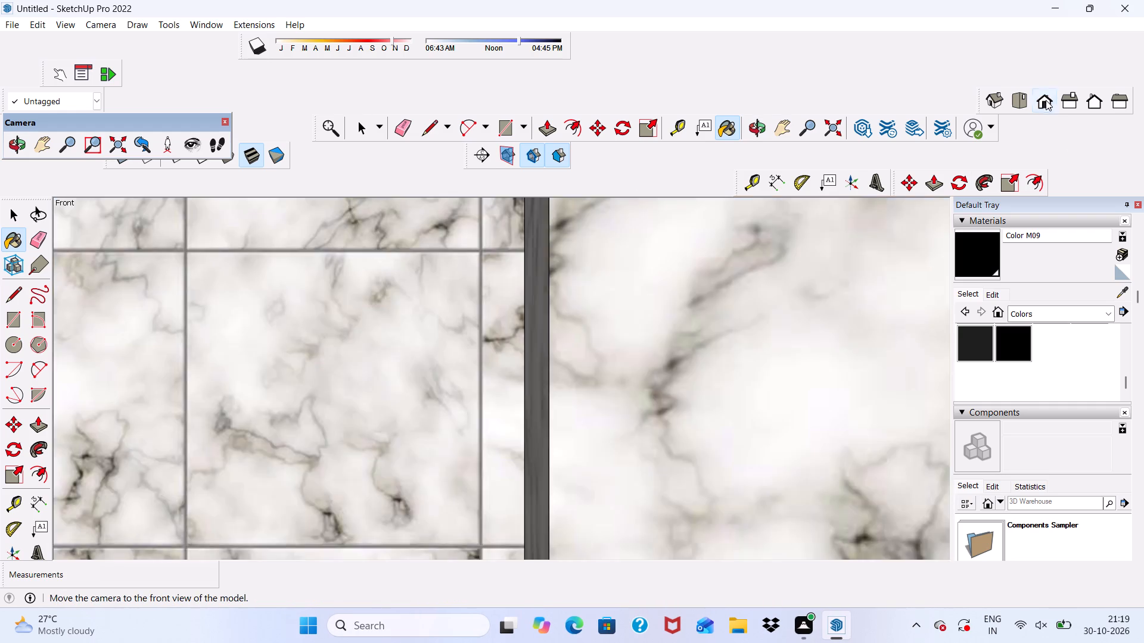
scroll(808, 309, "down", 20)
scroll(808, 309, "down", 19)
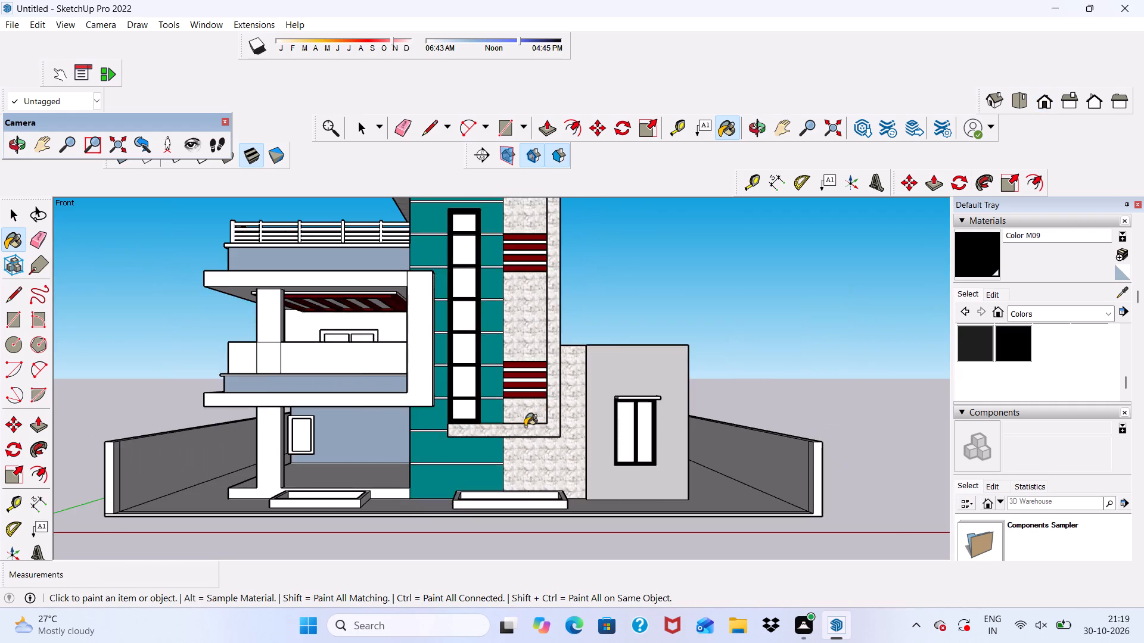
scroll(197, 422, "down", 4)
middle_click_drag(316, 431, 590, 449)
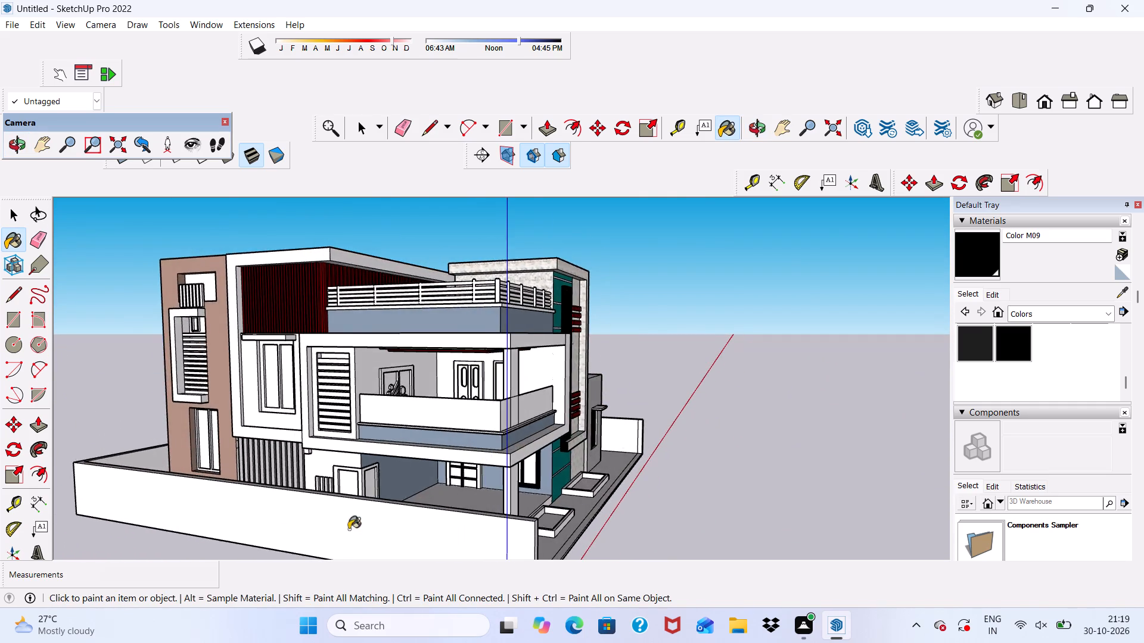
scroll(284, 522, "up", 20)
scroll(284, 522, "up", 1)
scroll(581, 461, "up", 9)
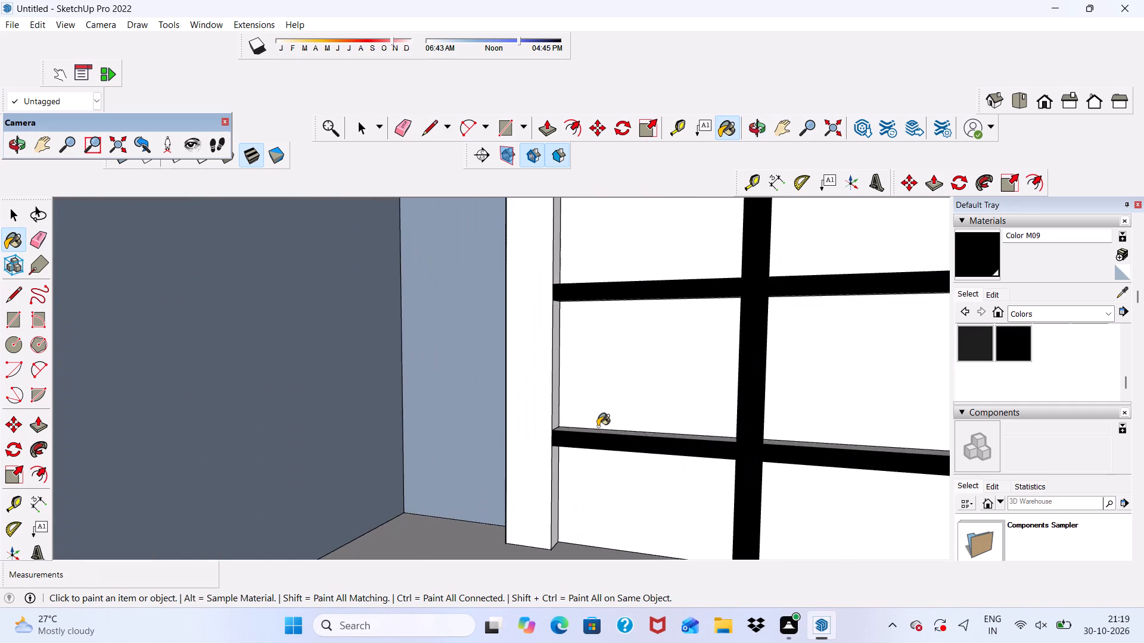
scroll(598, 426, "up", 4)
left_click(595, 437)
scroll(485, 417, "down", 6)
scroll(709, 445, "up", 1)
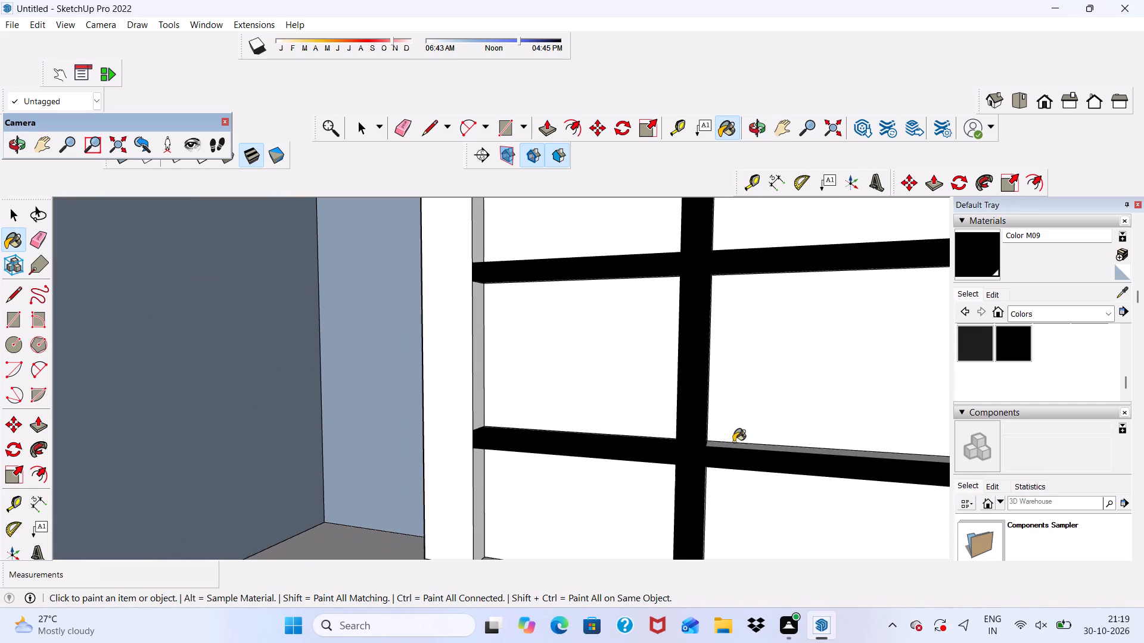
left_click(736, 448)
Paint the underside of the lattice door's lower horizontal bar on both sides and the adjoining centre bar side faces with Color M09.
scroll(723, 473, "down", 1)
middle_click_drag(723, 474, 739, 377)
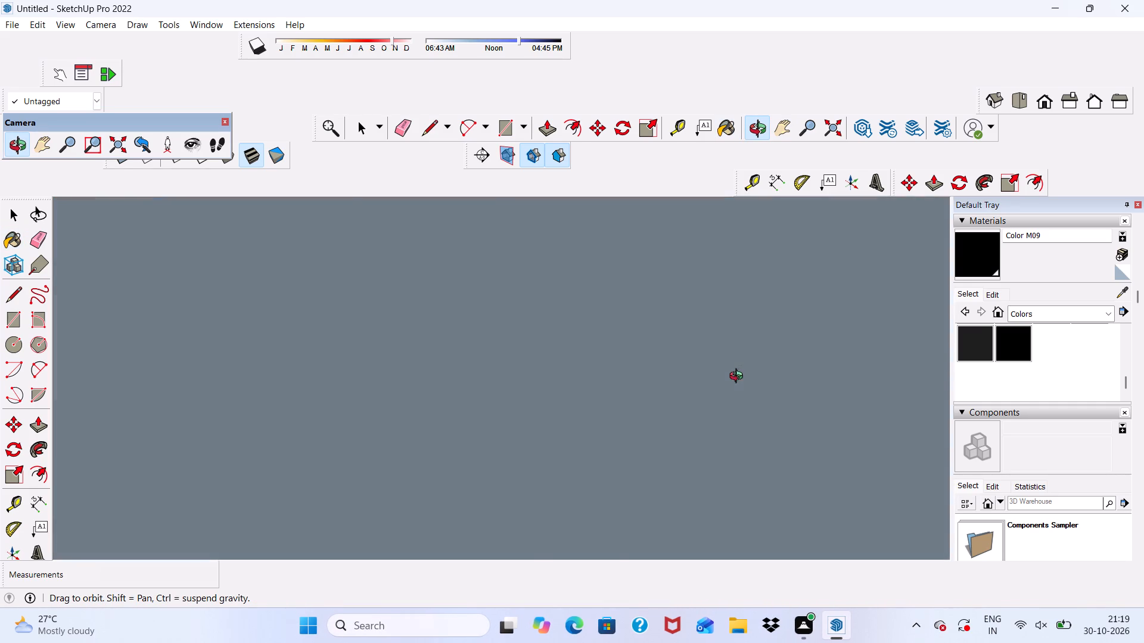
middle_click_drag(739, 377, 731, 382)
scroll(633, 476, "up", 6)
left_click(618, 426)
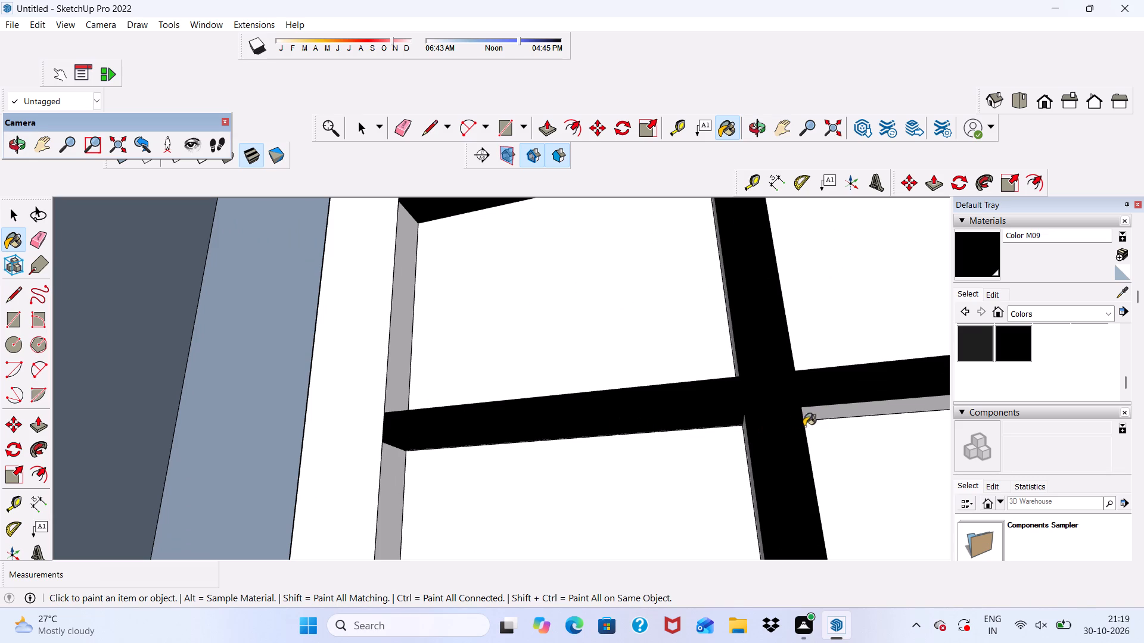
left_click(815, 414)
scroll(753, 448, "up", 4)
left_click(744, 448)
scroll(744, 448, "down", 3)
middle_click_drag(744, 448, 798, 485)
scroll(736, 377, "up", 1)
left_click(725, 361)
scroll(645, 359, "down", 6)
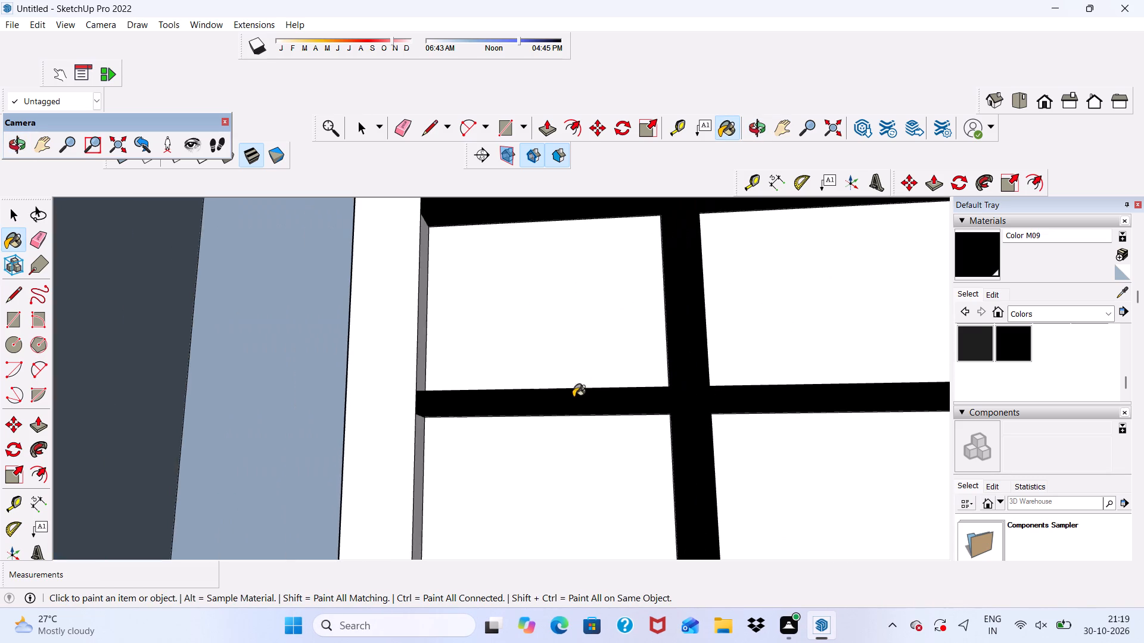
Paint the remaining top faces of the lattice door's lower horizontal bars on both sides of the centre bar with Color M09.
middle_click_drag(677, 397, 619, 517)
left_click(709, 426)
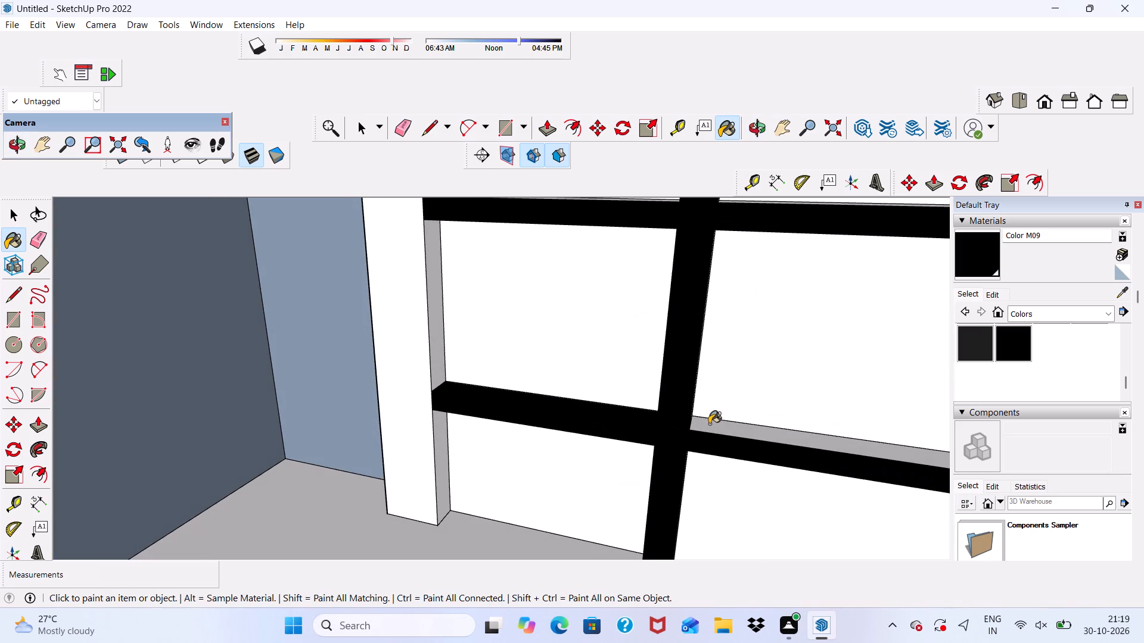
scroll(606, 418, "down", 6)
middle_click_drag(643, 318, 685, 386)
scroll(626, 342, "up", 1)
left_click(596, 311)
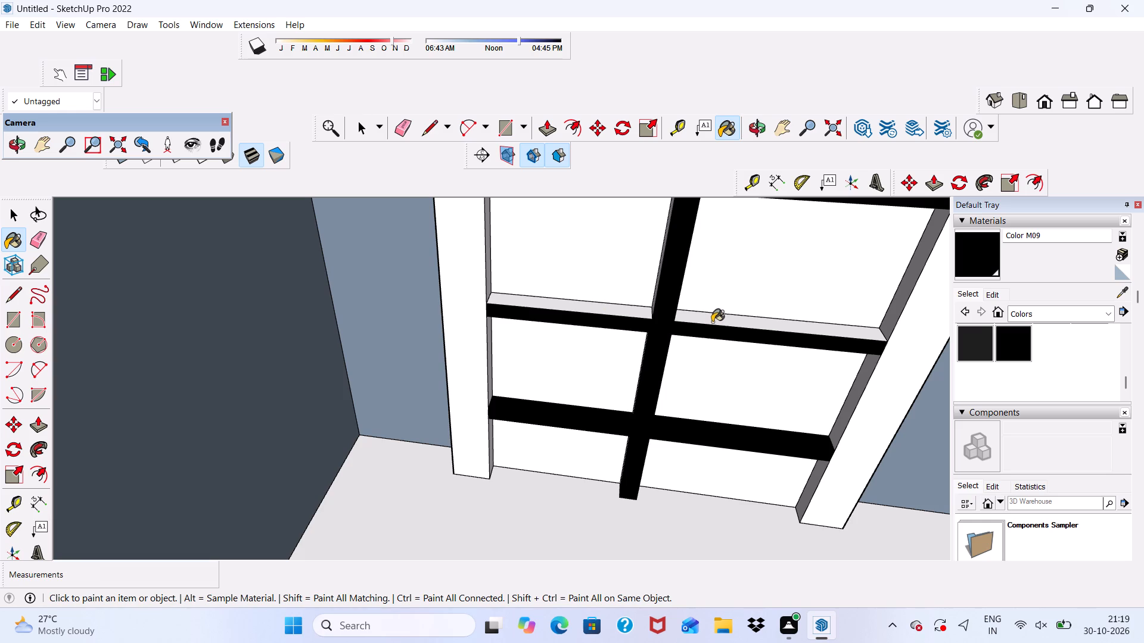
left_click(713, 321)
Paint the centre bar's side face above the lattice door's second-lowest horizontal bar with Color M09.
scroll(674, 327, "down", 6)
middle_click_drag(649, 304, 692, 300)
scroll(675, 292, "up", 5)
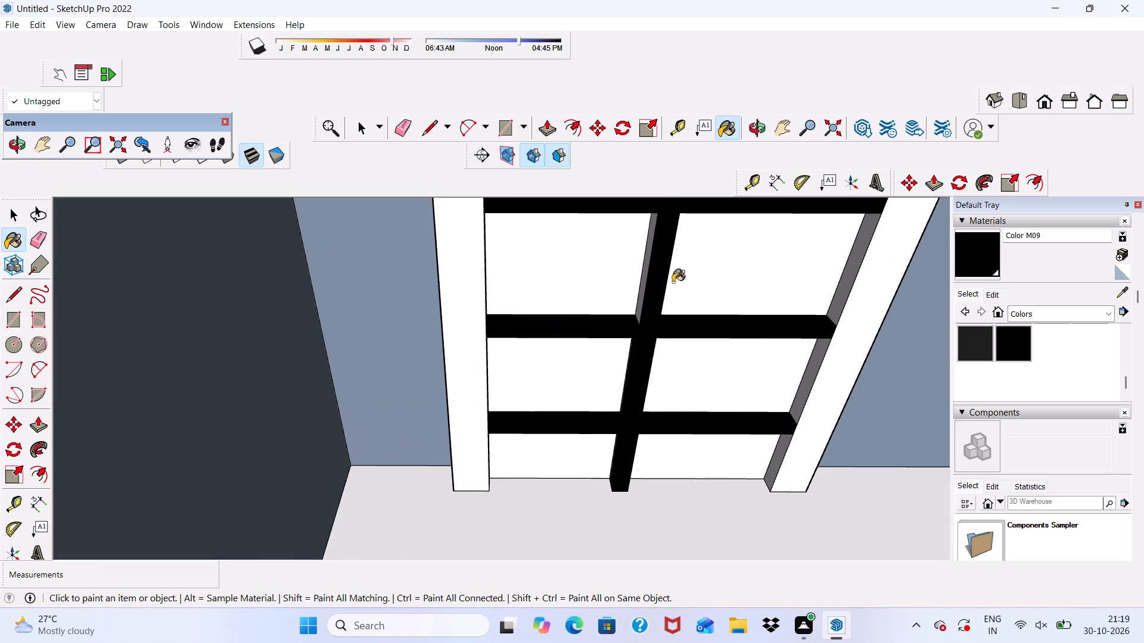
left_click(646, 251)
scroll(648, 319, "down", 9)
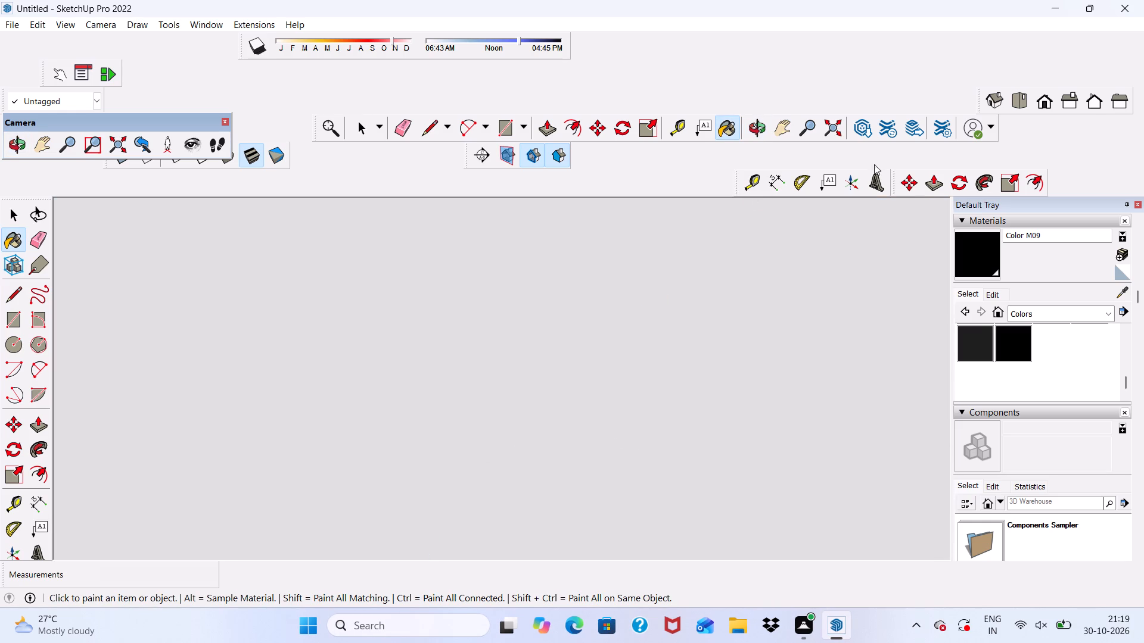
Paint the centre bar's remaining unpainted side faces in the lattice door's upper panes with Color M09.
left_click(1045, 101)
scroll(869, 295, "down", 14)
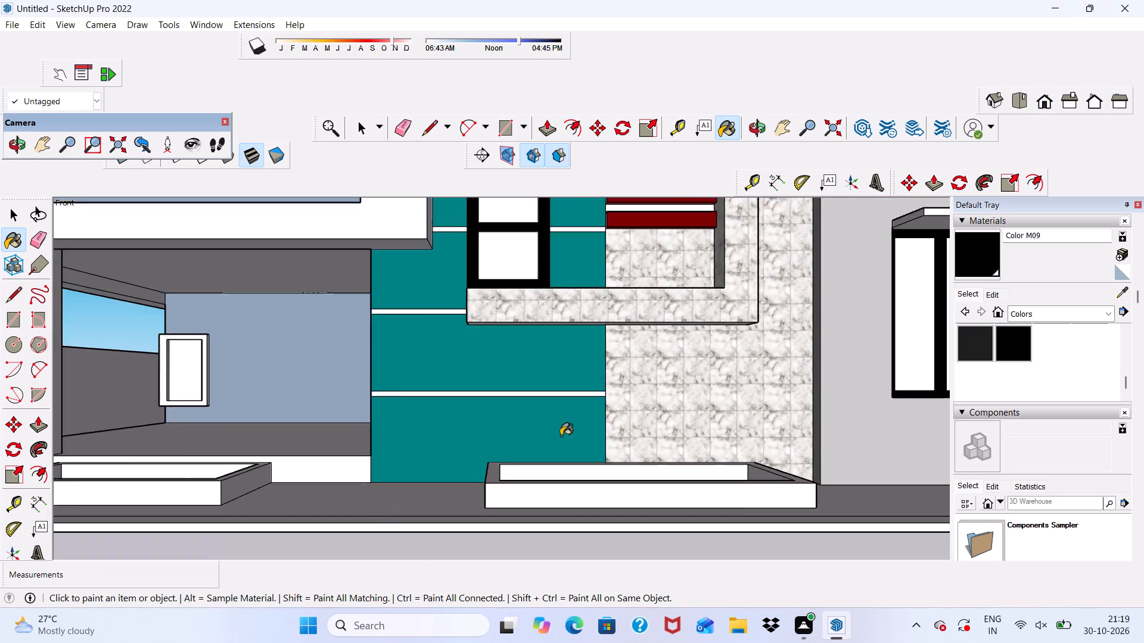
scroll(561, 436, "down", 9)
scroll(646, 426, "up", 2)
middle_click_drag(515, 389, 766, 401)
scroll(766, 401, "up", 1)
scroll(585, 358, "up", 2)
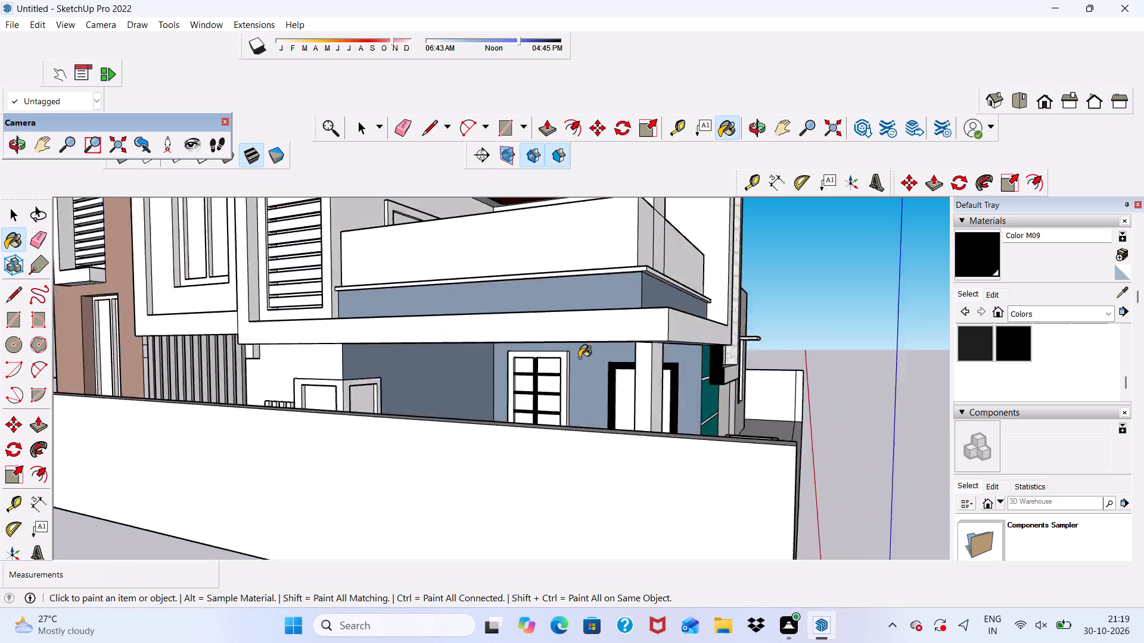
scroll(579, 358, "up", 18)
middle_click_drag(477, 428, 599, 410)
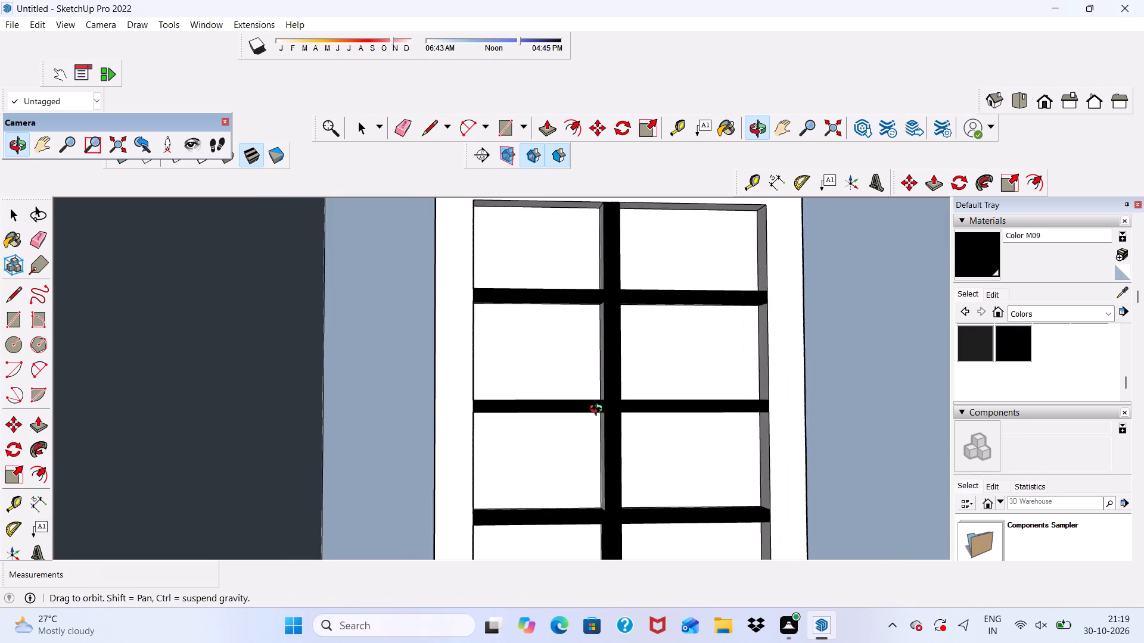
middle_click_drag(599, 410, 599, 421)
scroll(599, 421, "up", 10)
left_click(602, 423)
left_click(607, 301)
scroll(589, 317, "down", 15)
middle_click_drag(609, 441, 604, 433)
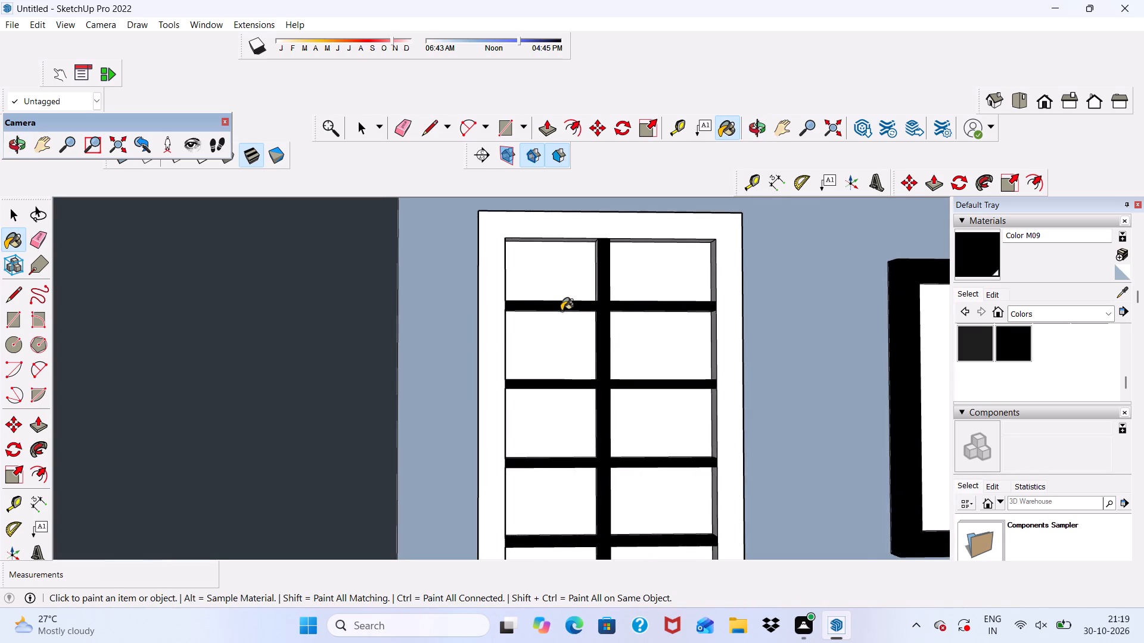
scroll(561, 307, "up", 12)
left_click(613, 276)
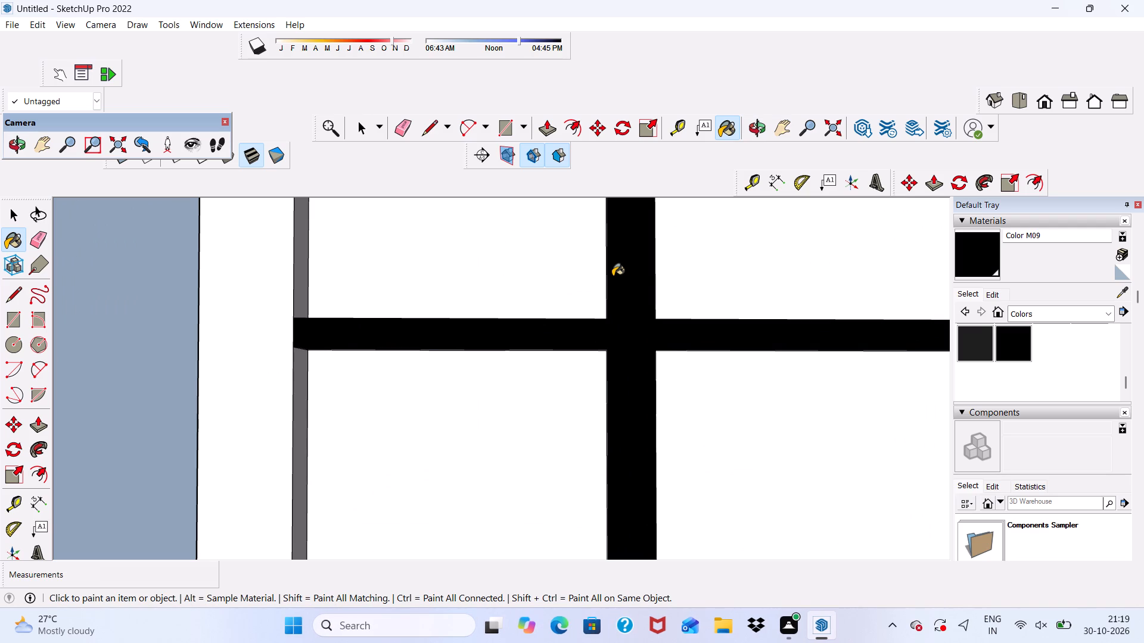
key("space")
Paint the front of the upper-floor two-pane window's frame, beside the brown wall, with Color M08.
scroll(647, 353, "down", 20)
scroll(647, 353, "down", 2)
middle_click_drag(664, 428, 469, 428)
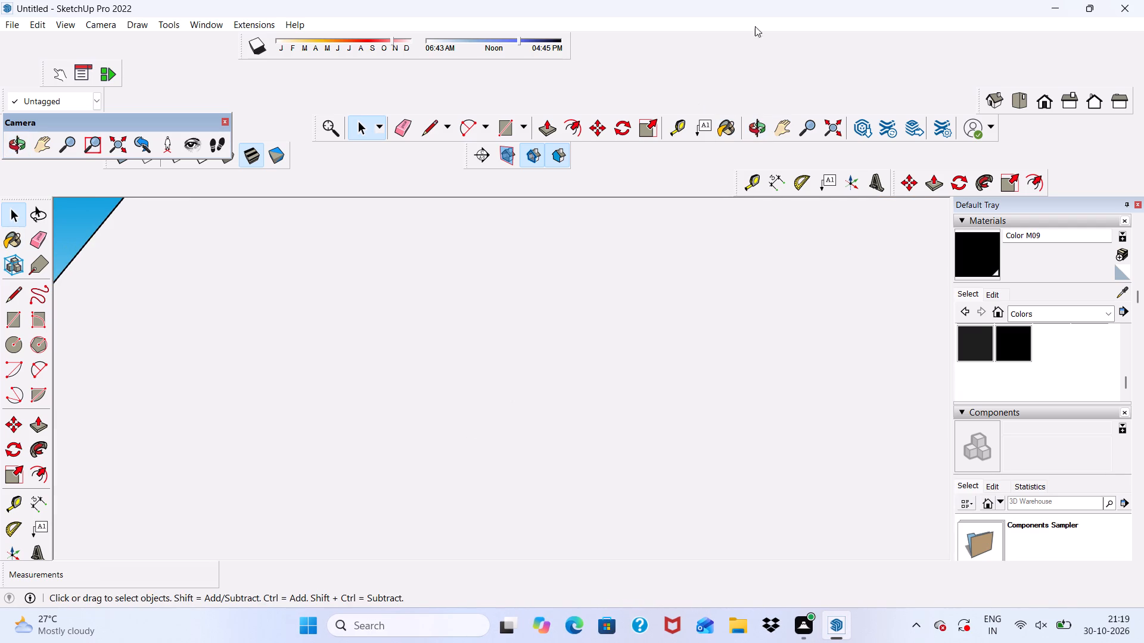
left_click(1047, 97)
scroll(704, 286, "down", 20)
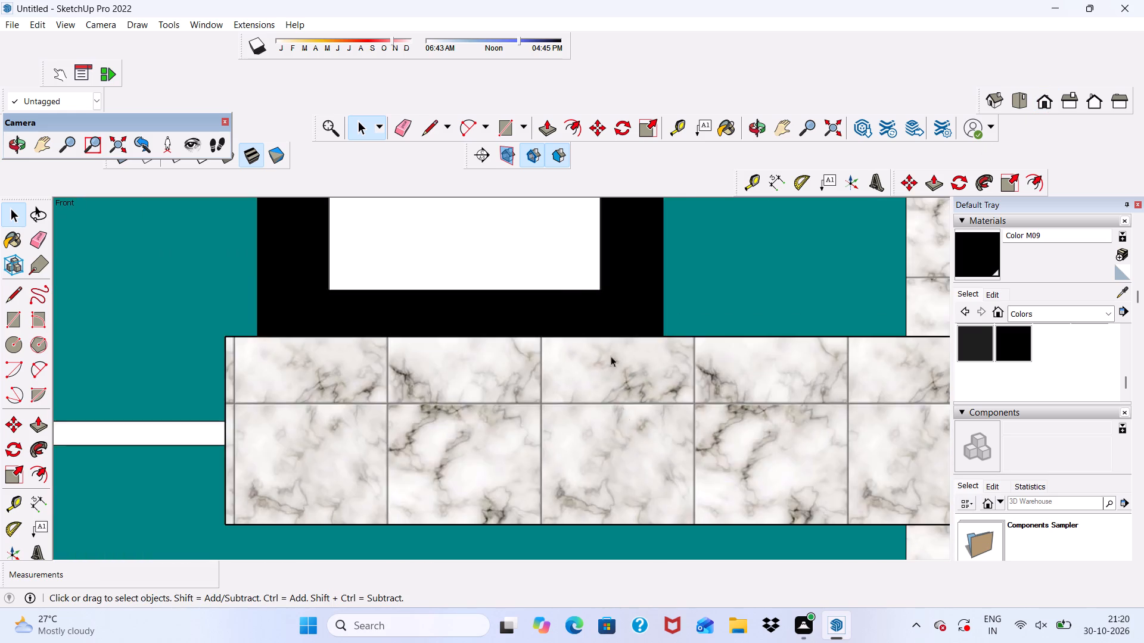
scroll(611, 356, "down", 20)
scroll(611, 356, "down", 6)
middle_click_drag(278, 323, 452, 357)
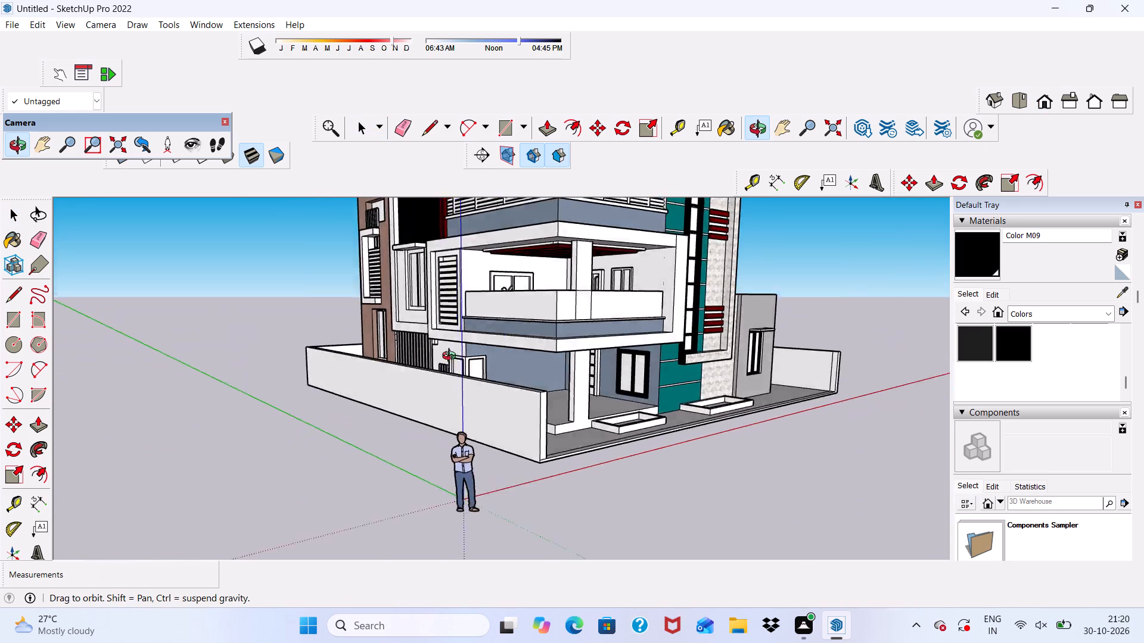
middle_click_drag(452, 357, 458, 370)
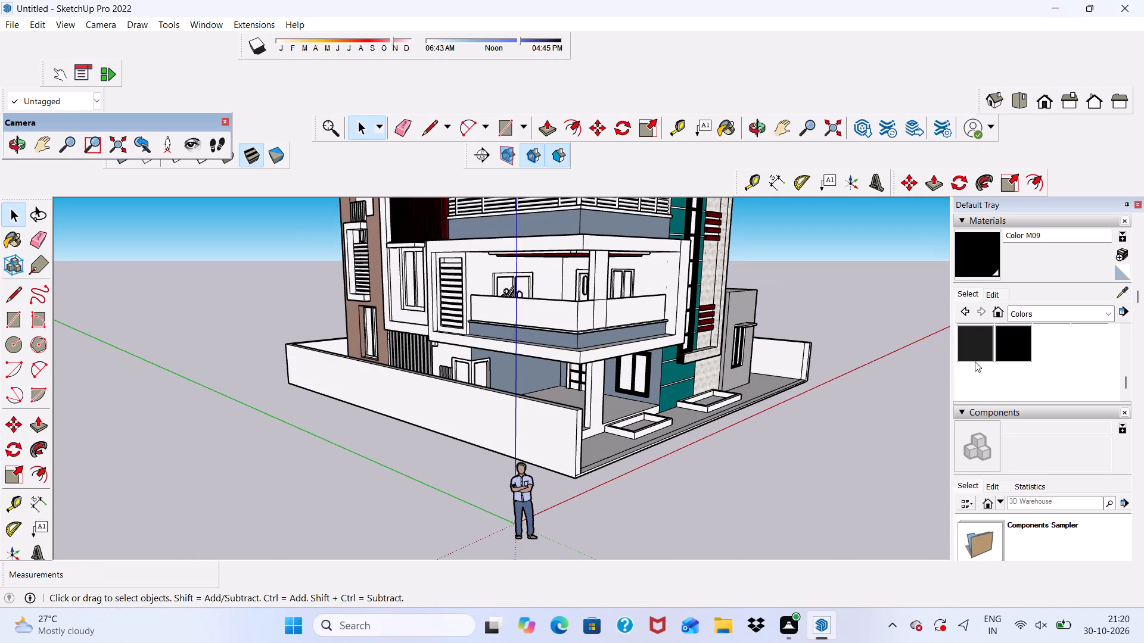
left_click(980, 342)
scroll(946, 342, "down", 7)
scroll(667, 338, "up", 11)
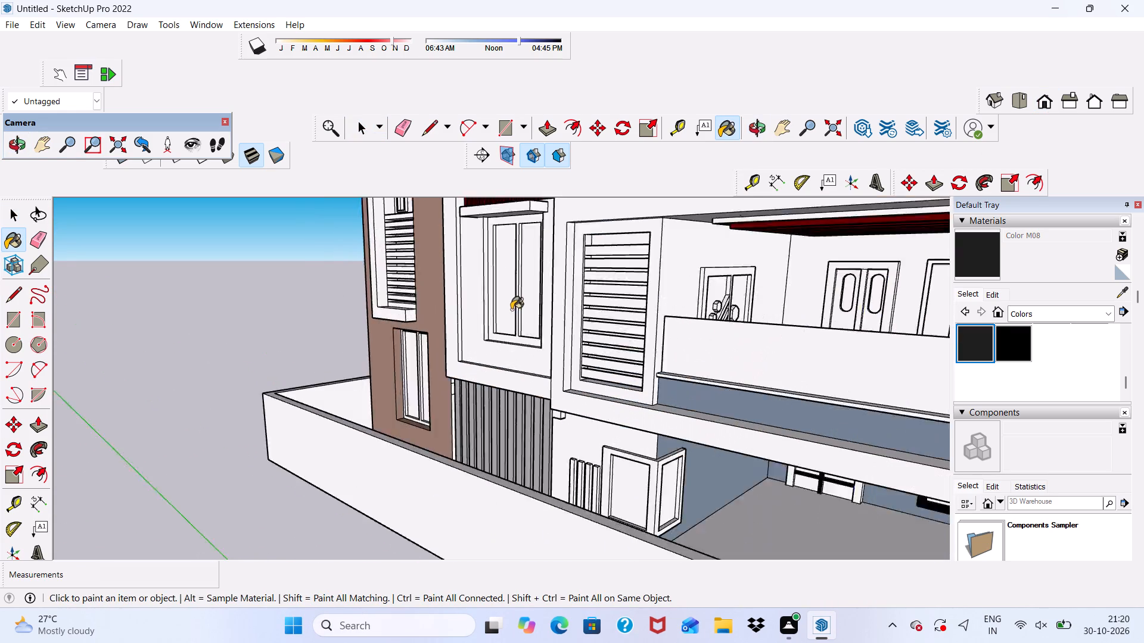
scroll(511, 310, "up", 8)
scroll(492, 369, "up", 5)
left_click(486, 363)
Paint the inner side faces of the upper-floor window's left pane and the sill faces of both panes with Color M08.
scroll(491, 357, "up", 9)
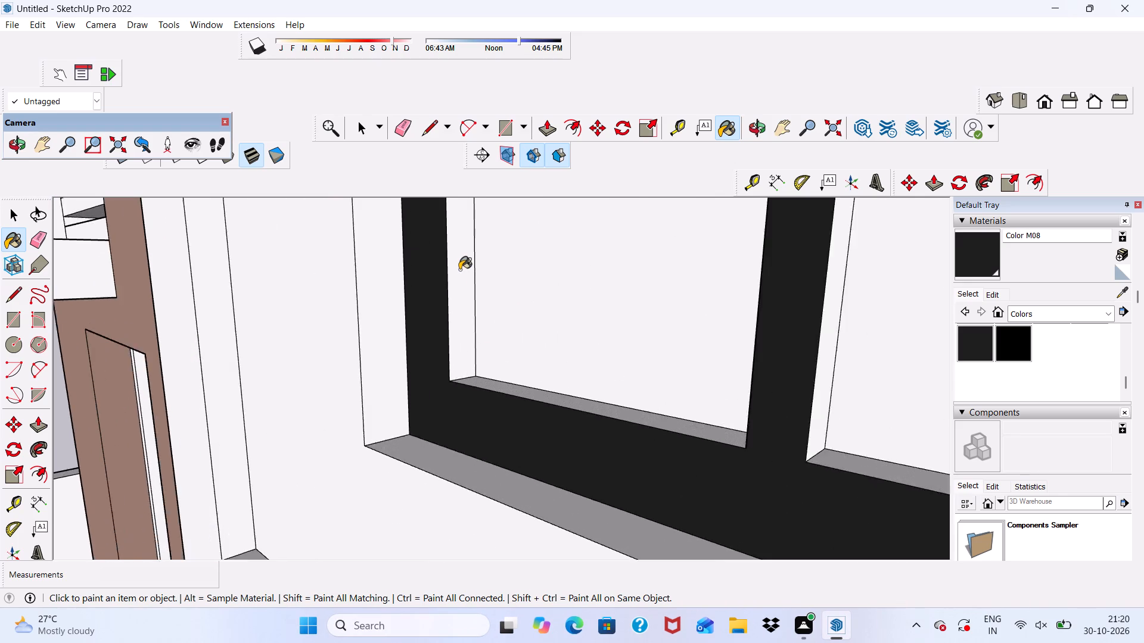
scroll(459, 270, "up", 3)
left_click(459, 267)
scroll(517, 410, "up", 4)
left_click(518, 415)
scroll(365, 345, "down", 7)
middle_click_drag(492, 373, 606, 385)
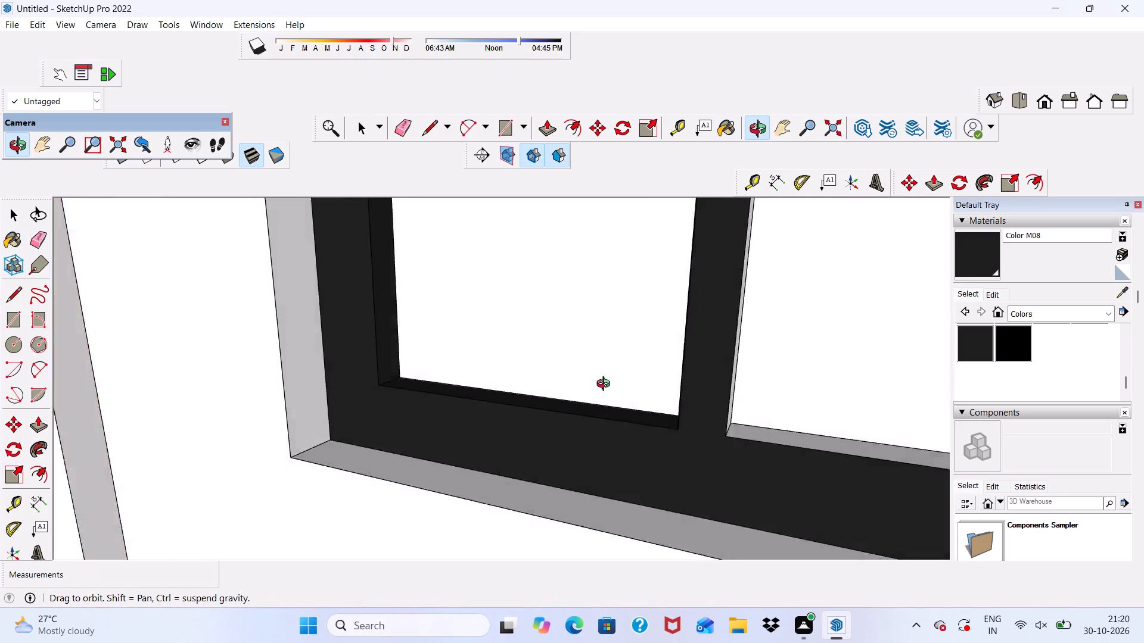
middle_click_drag(606, 385, 747, 379)
scroll(722, 328, "up", 2)
left_click(682, 318)
scroll(725, 369, "up", 2)
left_click(735, 388)
Paint both inner side faces of the upper-floor window's right pane with Color M08.
scroll(738, 388, "down", 1)
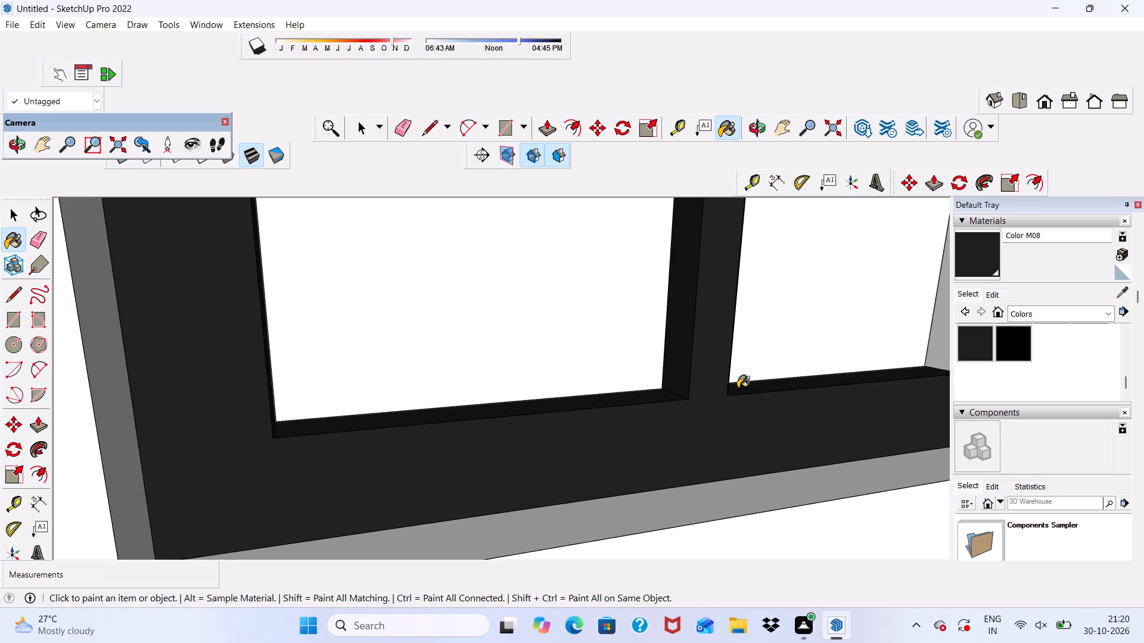
middle_click_drag(738, 388, 490, 414)
left_click(670, 427)
scroll(487, 326, "down", 6)
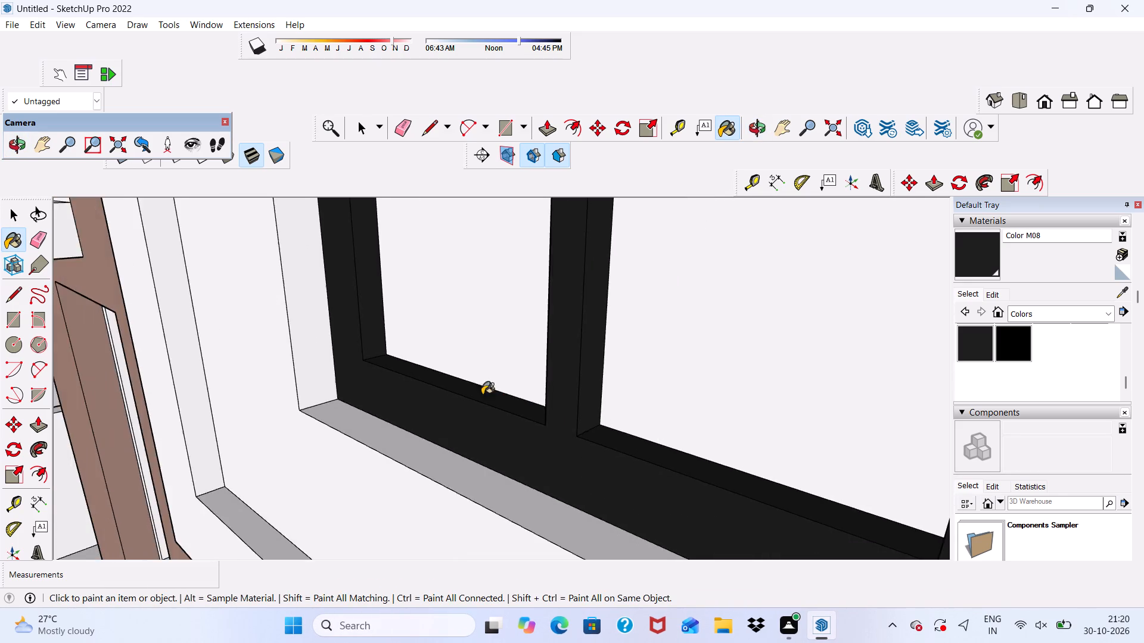
middle_click_drag(477, 380, 735, 390)
left_click(884, 305)
scroll(645, 401, "down", 10)
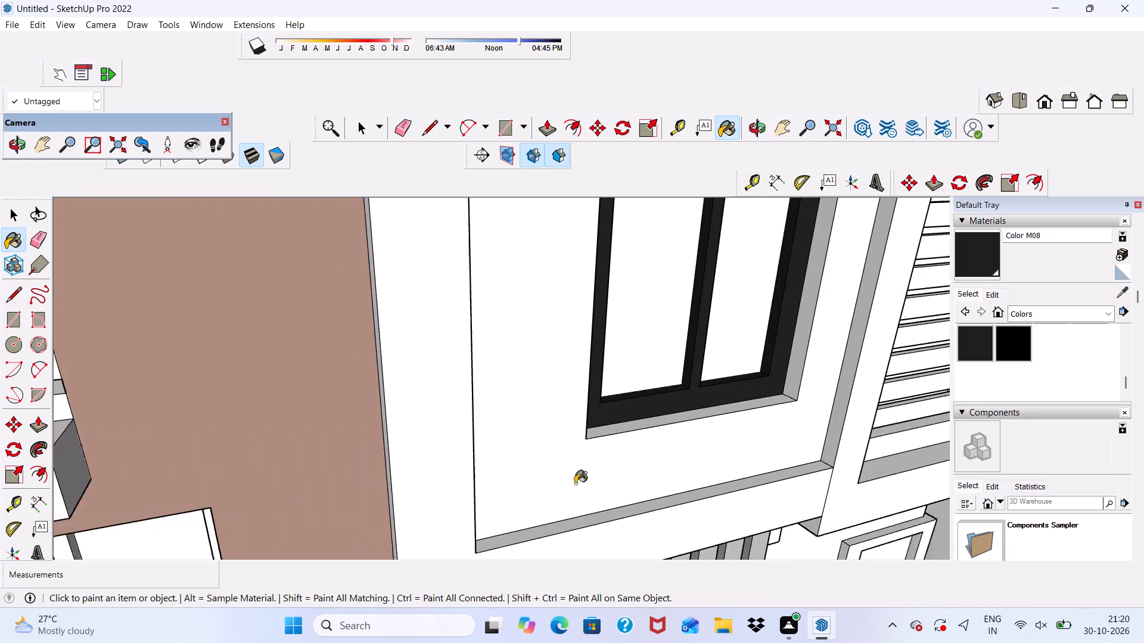
Paint the undersides of the upper-floor window frame's top member above both panes with Color M08.
scroll(575, 483, "down", 2)
middle_click_drag(589, 460, 538, 383)
scroll(537, 383, "up", 1)
scroll(492, 426, "down", 6)
middle_click_drag(515, 427, 482, 352)
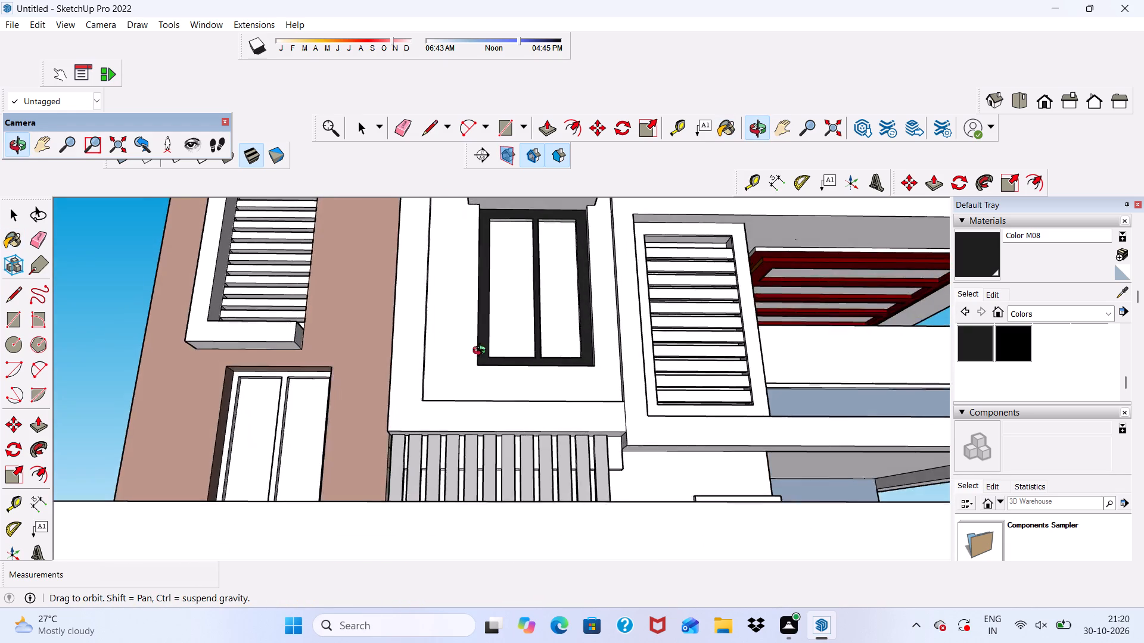
middle_click_drag(482, 352, 468, 358)
scroll(524, 254, "up", 11)
scroll(517, 229, "down", 5)
scroll(433, 280, "up", 12)
scroll(454, 239, "down", 8)
scroll(473, 279, "up", 5)
left_click(485, 263)
left_click(667, 257)
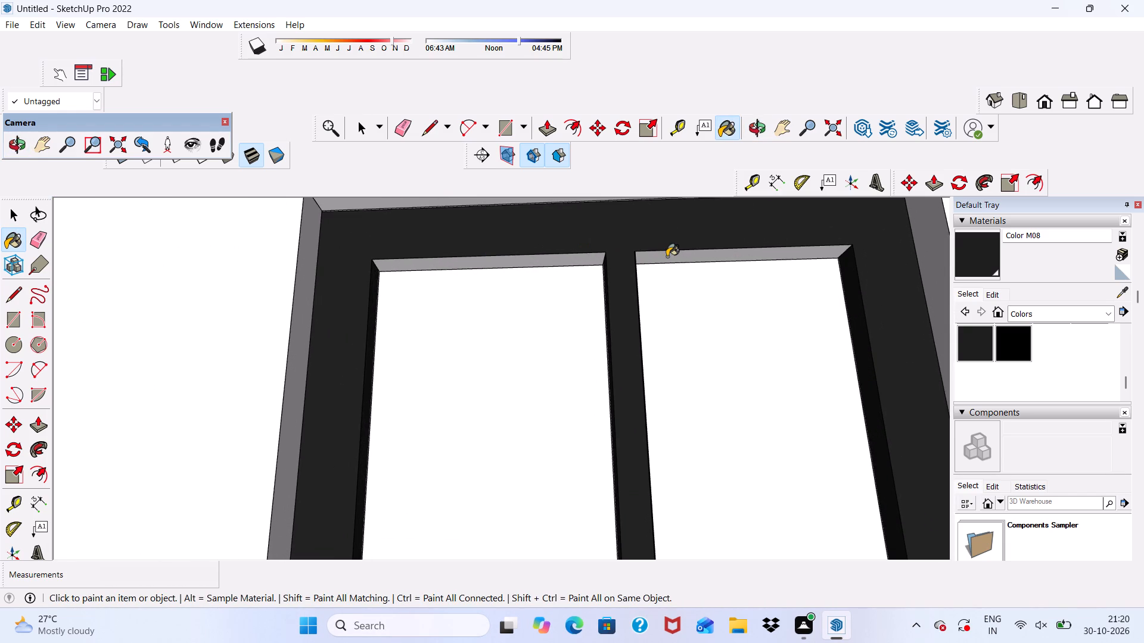
Paint the front of the ground-floor two-pane window's frame in the brown wall with Color M08.
scroll(671, 328, "down", 1)
middle_click_drag(674, 336, 598, 406)
scroll(630, 360, "down", 2)
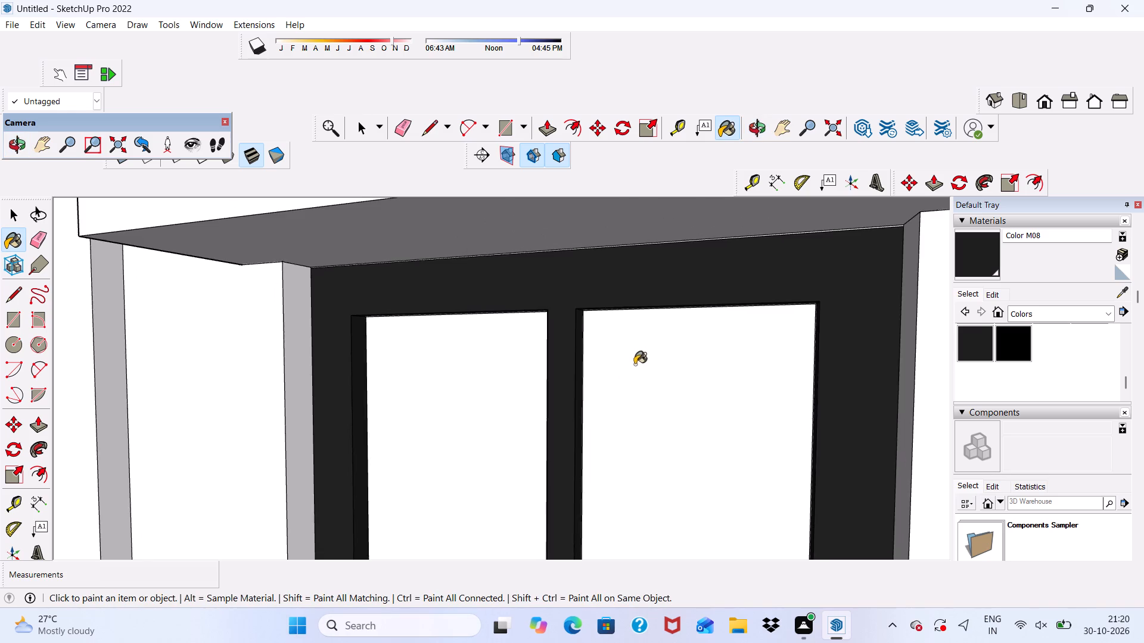
scroll(635, 364, "down", 20)
scroll(635, 364, "down", 3)
scroll(450, 495, "up", 14)
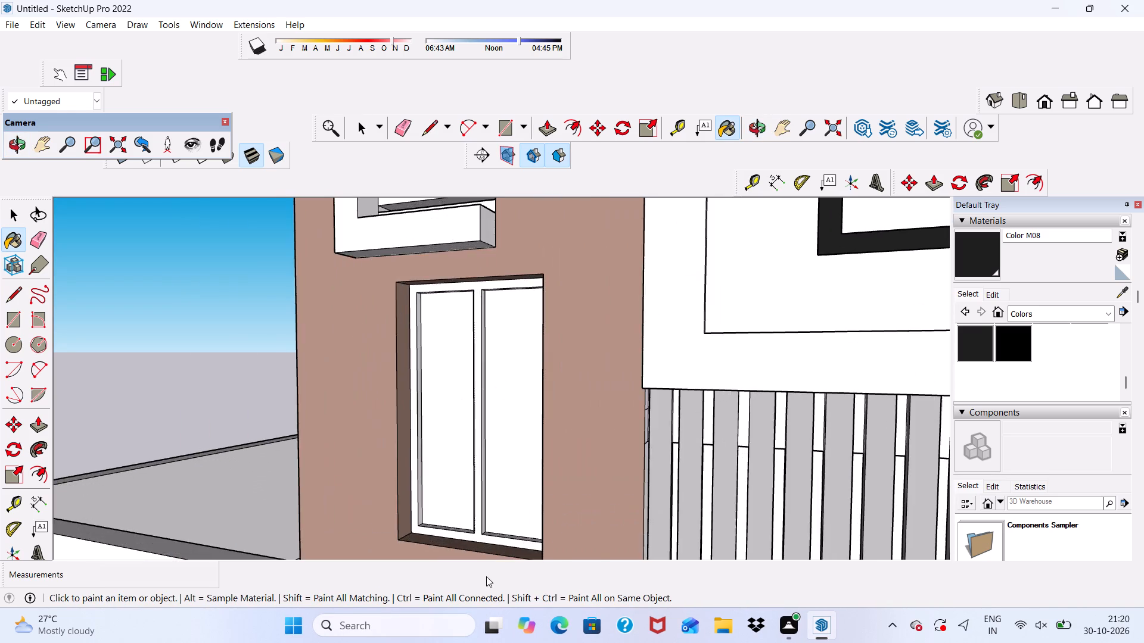
scroll(486, 576, "up", 6)
left_click(439, 526)
scroll(437, 539, "up", 4)
left_click(437, 533)
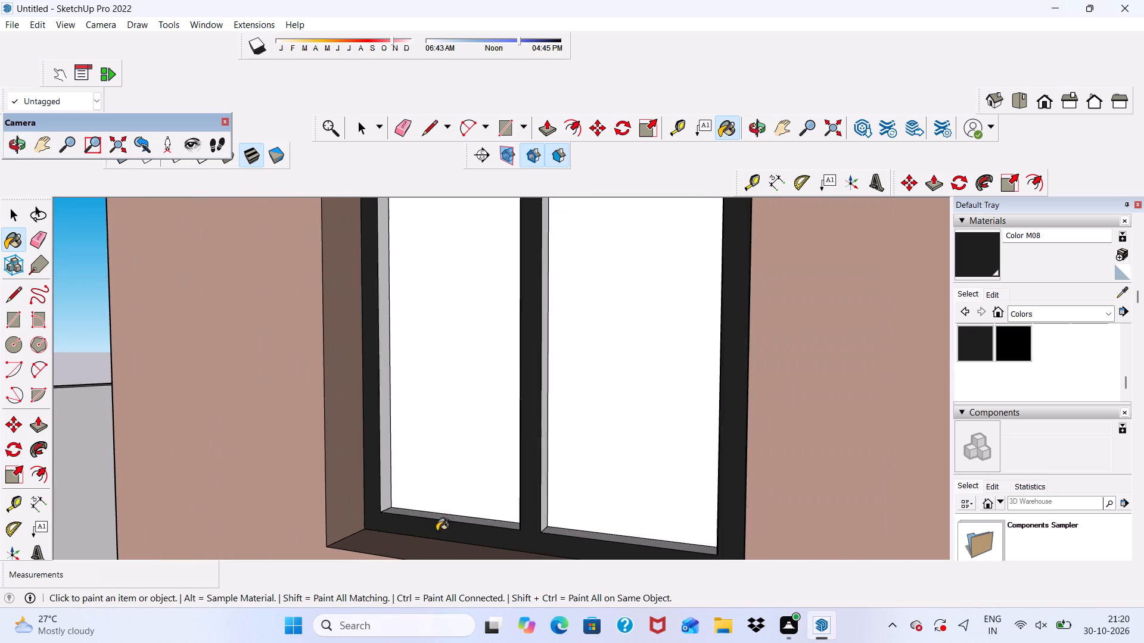
Paint the sill faces and inner side faces in both panes of the brown wall's ground-floor window with Color M08.
scroll(442, 519, "up", 6)
left_click(442, 519)
scroll(368, 439, "up", 4)
left_click(328, 414)
scroll(328, 417, "down", 4)
middle_click_drag(384, 504, 530, 497)
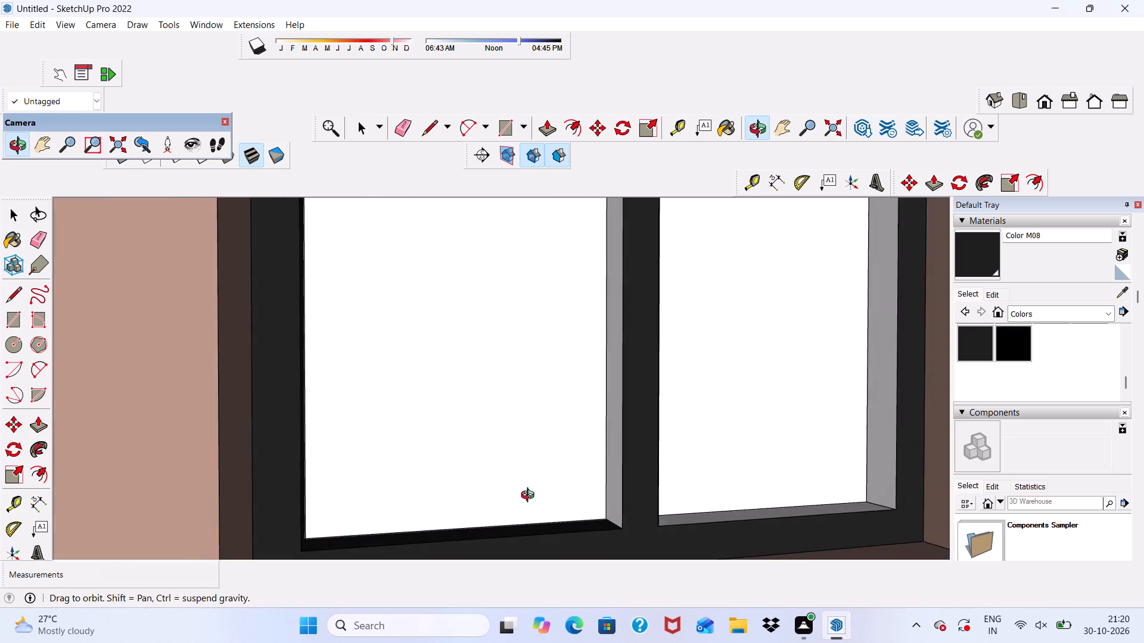
middle_click_drag(530, 497, 579, 492)
left_click(609, 485)
scroll(630, 507, "up", 4)
left_click(666, 519)
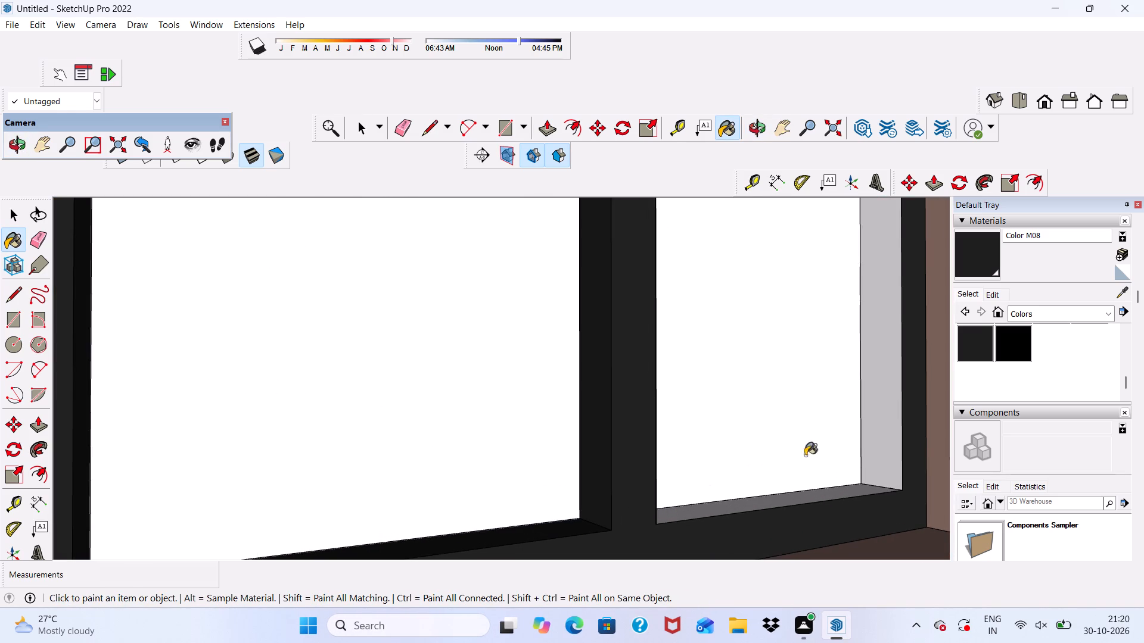
left_click(871, 441)
scroll(787, 432, "down", 13)
scroll(590, 480, "down", 6)
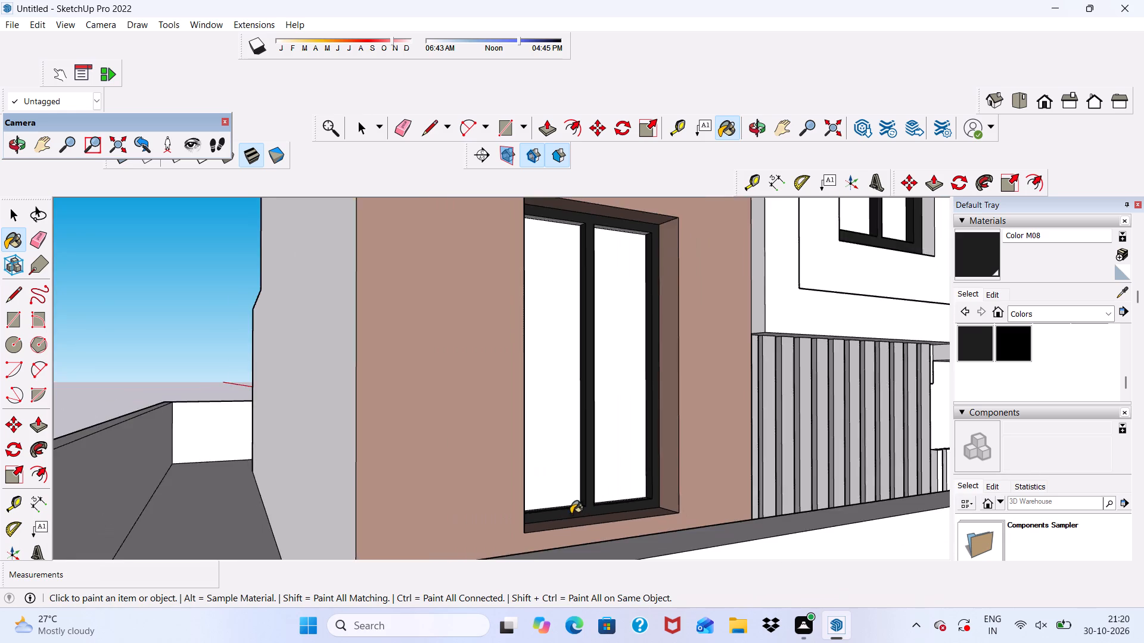
middle_click_drag(571, 514, 379, 515)
scroll(434, 232, "up", 10)
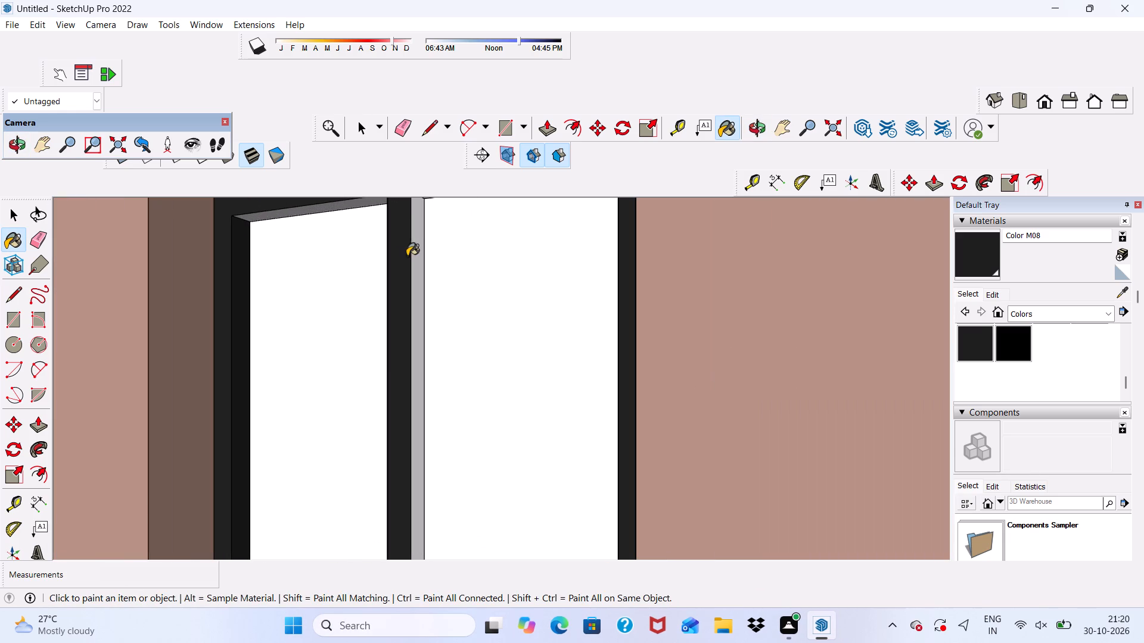
left_click(418, 249)
Paint the undersides of the ground-floor window frame's top member above both panes with Color M08.
scroll(416, 317, "down", 6)
middle_click_drag(463, 301, 493, 202)
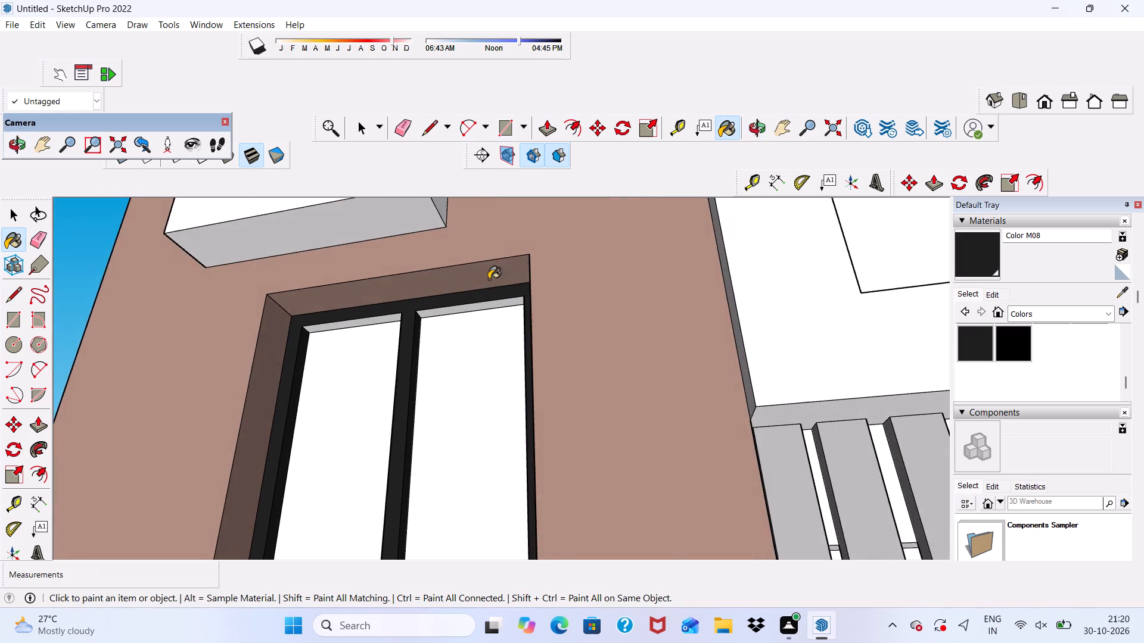
scroll(487, 310, "up", 9)
left_click(444, 312)
scroll(226, 366, "up", 3)
left_click(174, 325)
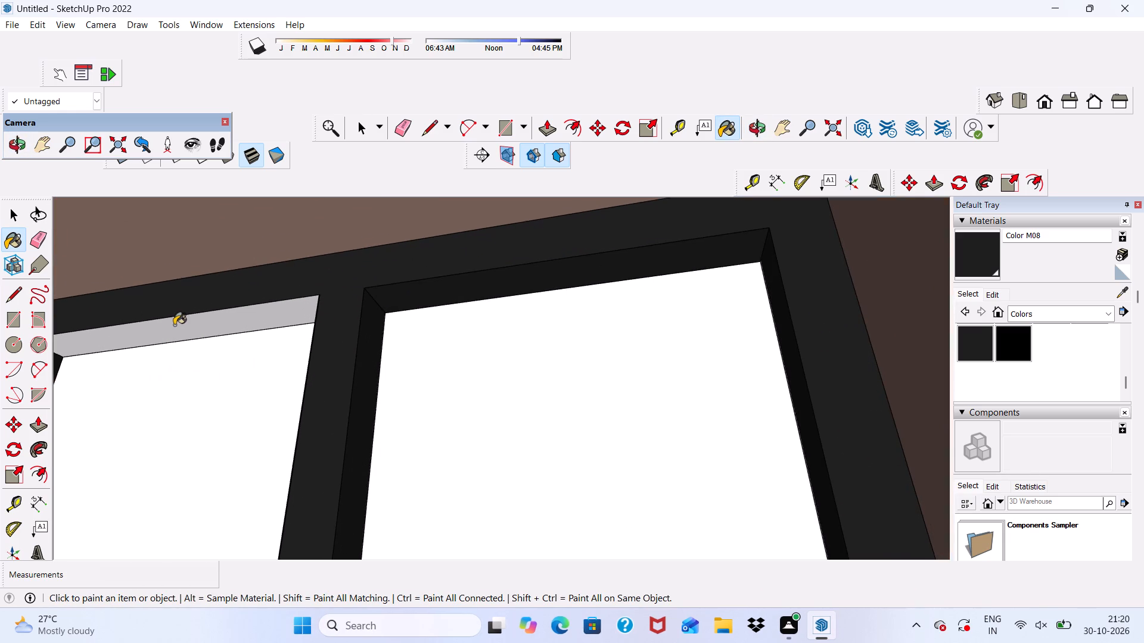
Paint the front of the two-pane window frame beside the balcony's oval-panelled door with Color M08.
scroll(226, 339, "down", 1)
middle_click_drag(231, 343, 331, 470)
scroll(447, 208, "down", 19)
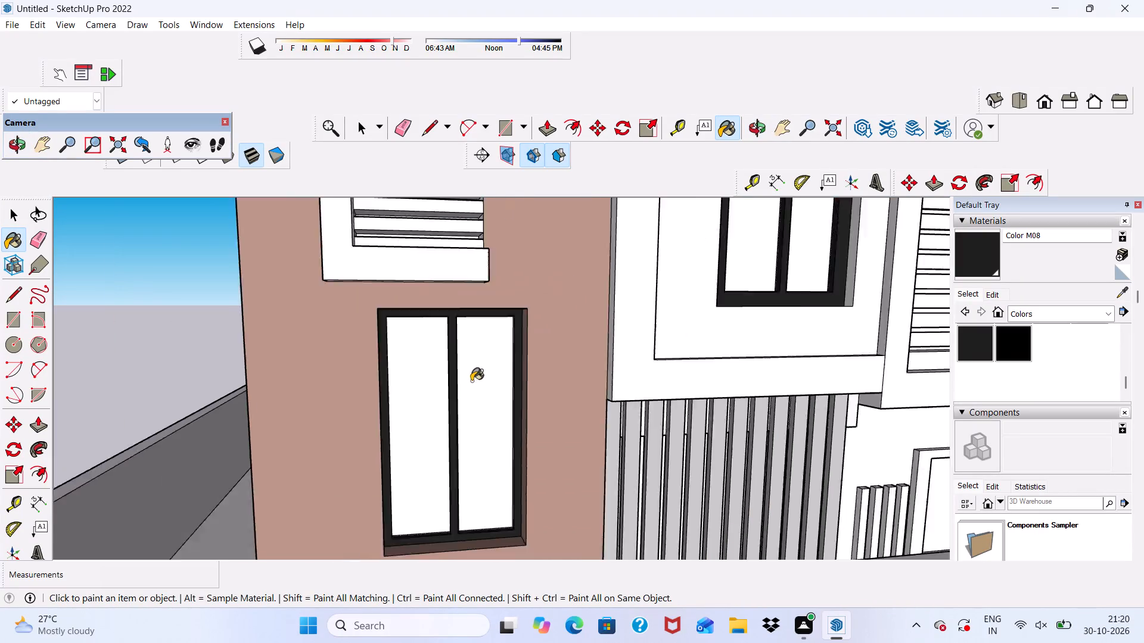
scroll(471, 381, "down", 16)
scroll(452, 238, "up", 4)
scroll(471, 336, "down", 2)
middle_click_drag(471, 384, 371, 401)
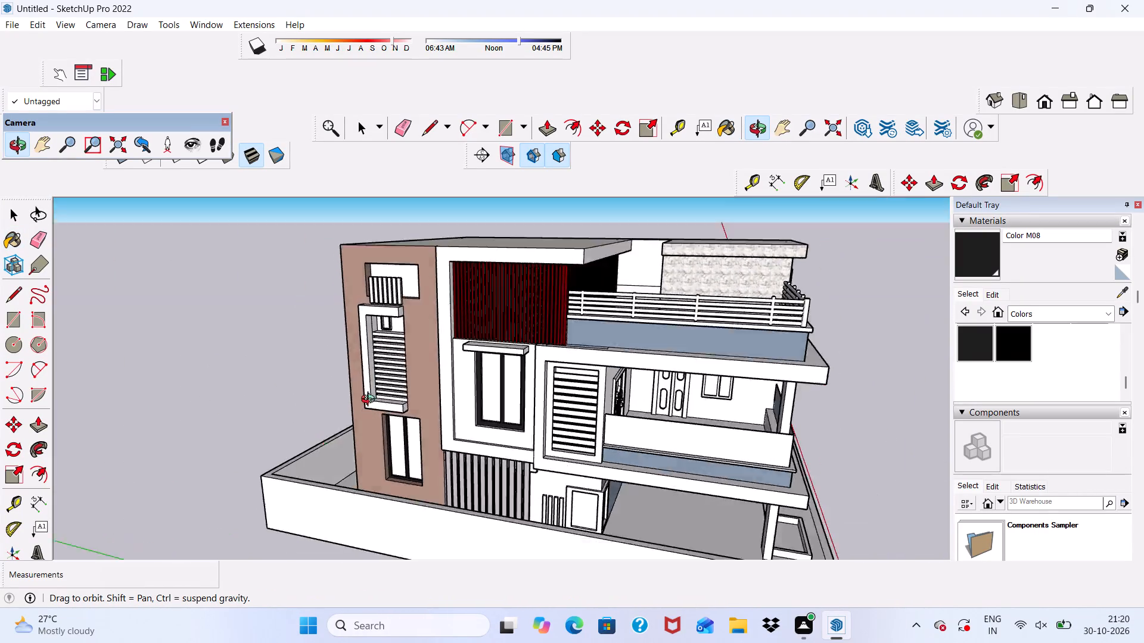
middle_click_drag(371, 401, 414, 380)
middle_click_drag(431, 419, 287, 463)
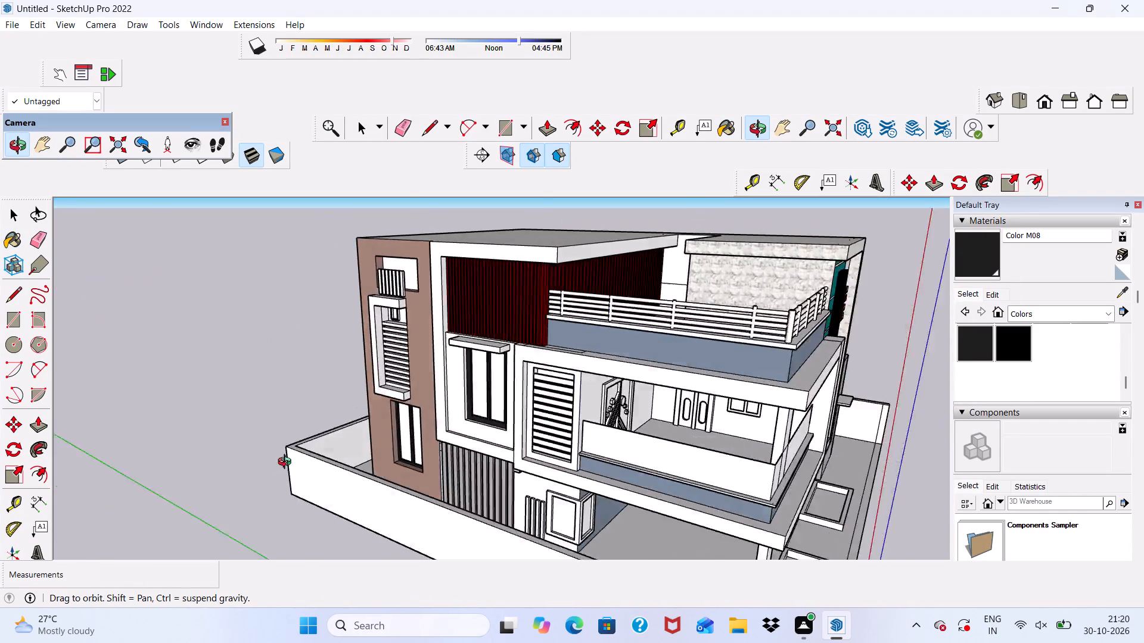
middle_click_drag(287, 463, 340, 450)
scroll(696, 427, "up", 11)
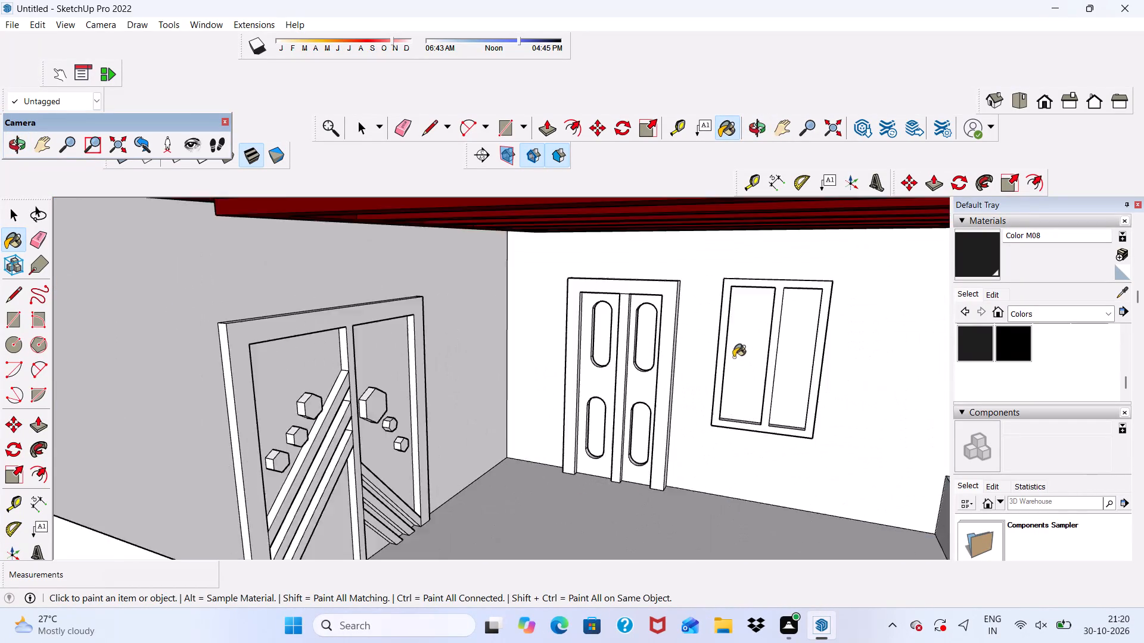
scroll(733, 357, "up", 9)
left_click(718, 295)
Paint the balcony window's left-pane inner side faces, both sill faces and the right pane's far inner side face with Color M08.
scroll(718, 307, "down", 5)
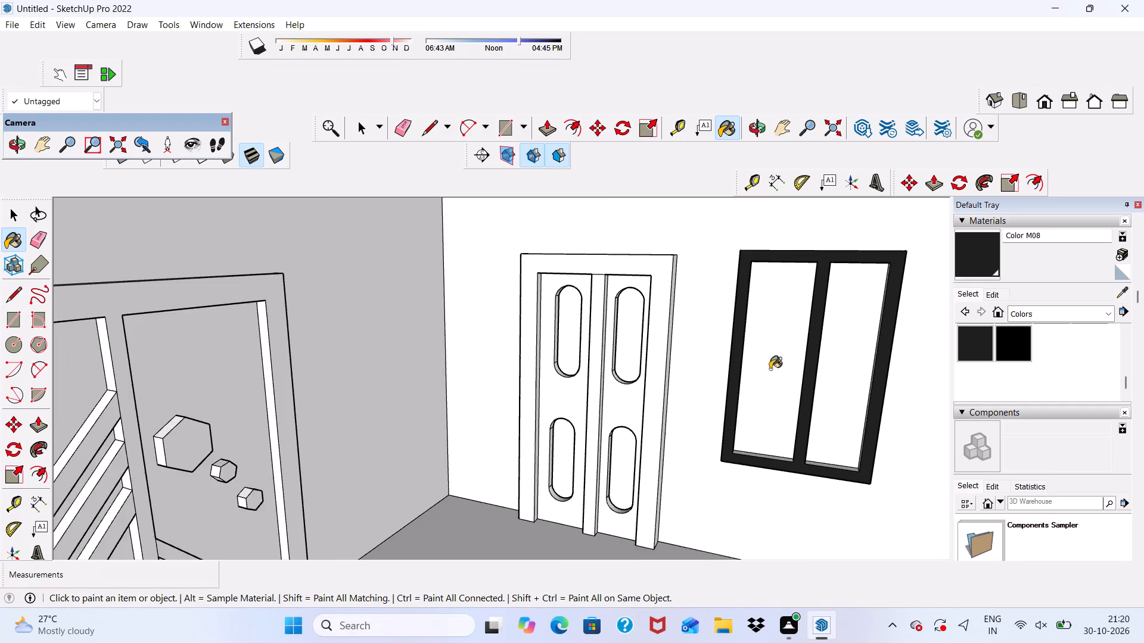
scroll(772, 388, "down", 2)
middle_click_drag(779, 405, 732, 408)
scroll(740, 423, "up", 15)
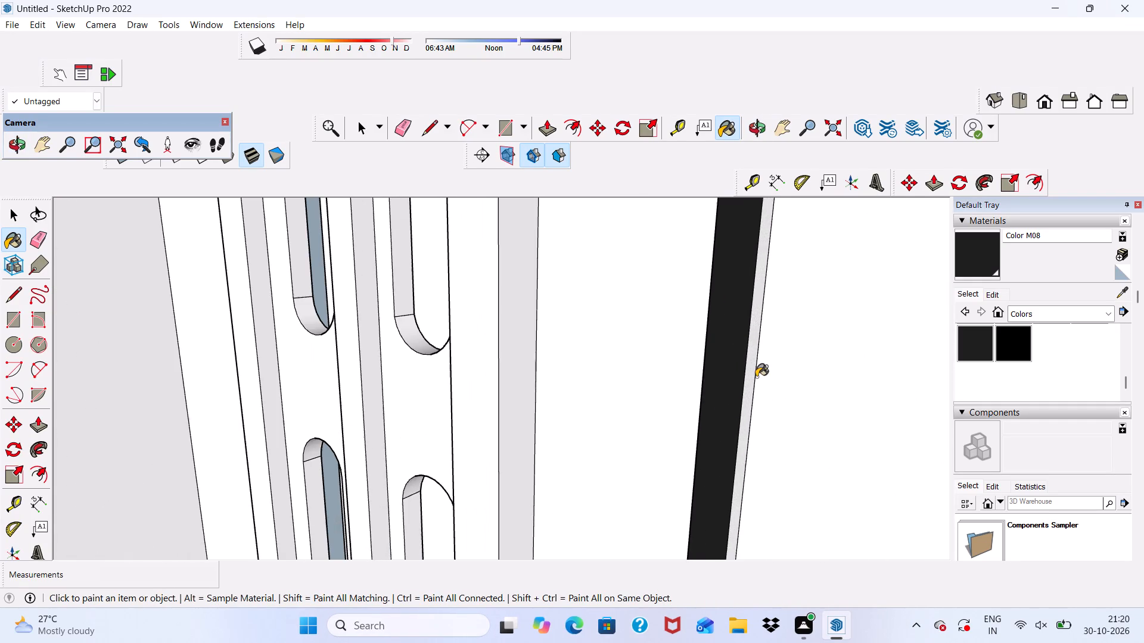
left_click(748, 364)
scroll(726, 280, "down", 5)
scroll(777, 508, "up", 5)
left_click(769, 529)
scroll(607, 363, "down", 6)
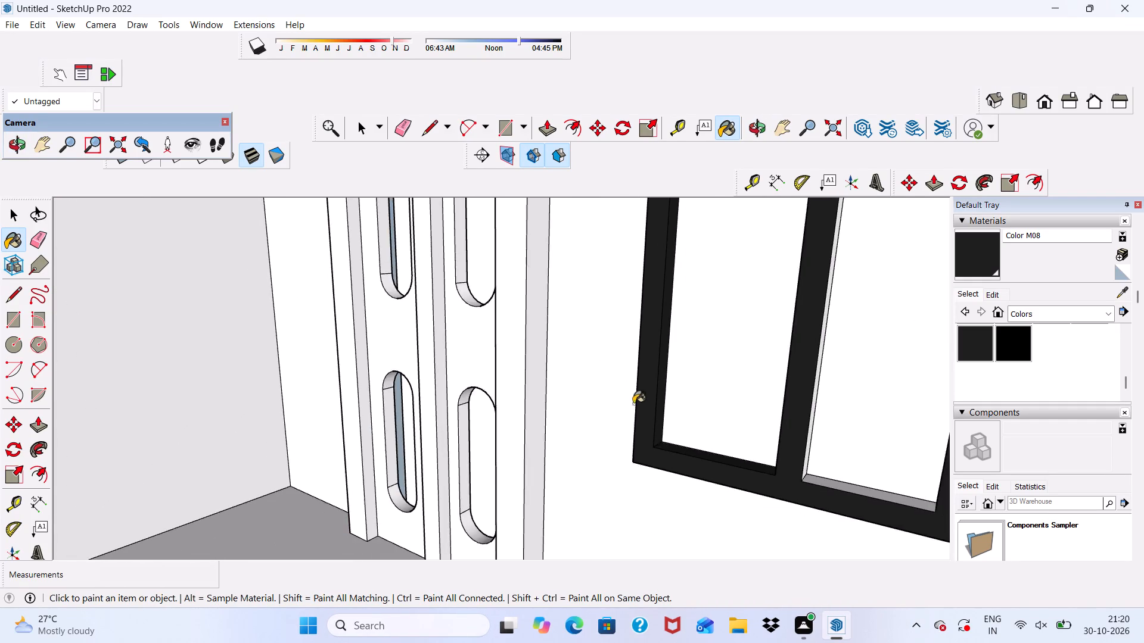
middle_click_drag(635, 402, 809, 407)
scroll(809, 352, "up", 5)
left_click(781, 333)
scroll(816, 416, "up", 4)
left_click(819, 428)
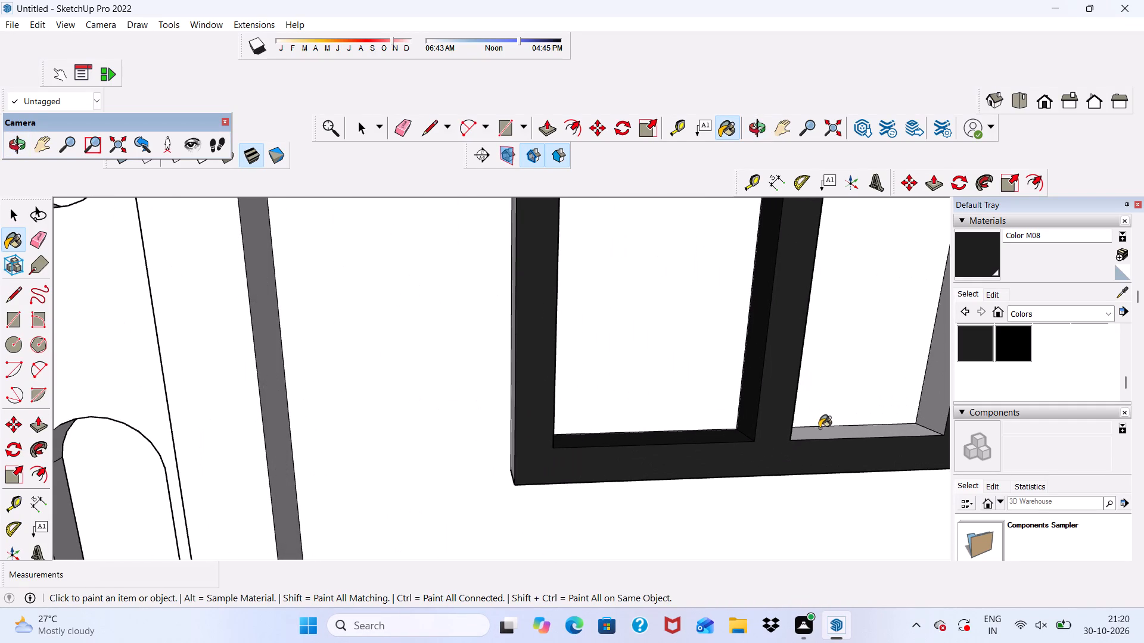
left_click(933, 376)
Paint the balcony window frame's outer side and top edges and the divider's remaining side face with Color M08.
scroll(878, 380, "down", 5)
middle_click_drag(641, 433, 776, 429)
scroll(630, 371, "up", 3)
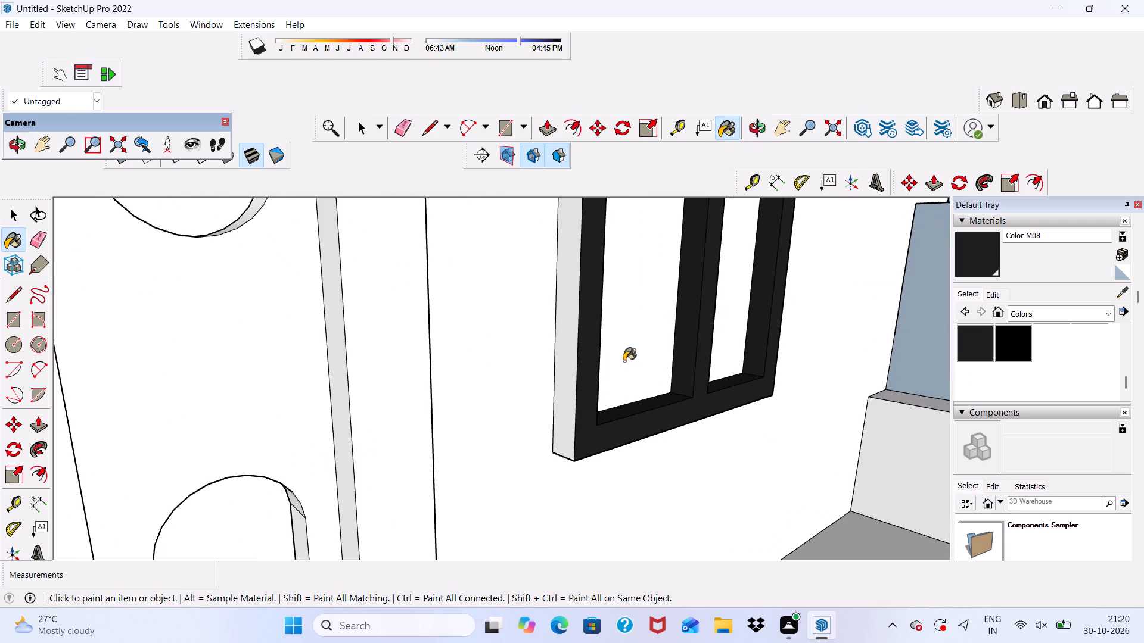
left_click(567, 366)
scroll(654, 392, "down", 4)
middle_click_drag(743, 441, 396, 460)
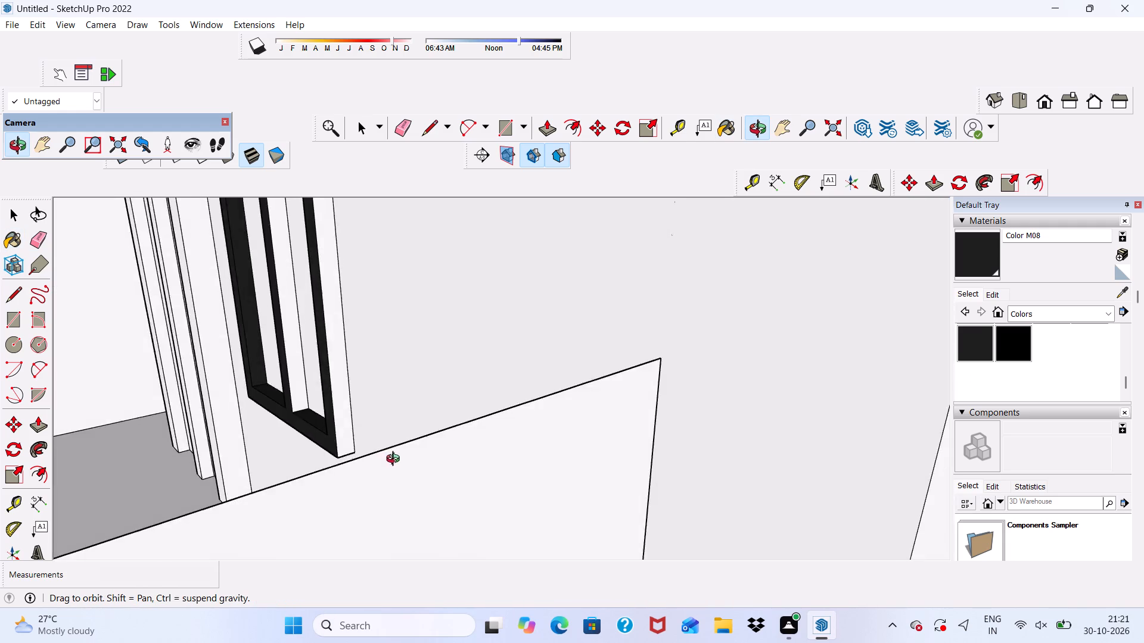
middle_click_drag(396, 460, 452, 483)
scroll(416, 405, "up", 5)
left_click(416, 394)
scroll(306, 376, "up", 1)
left_click(295, 376)
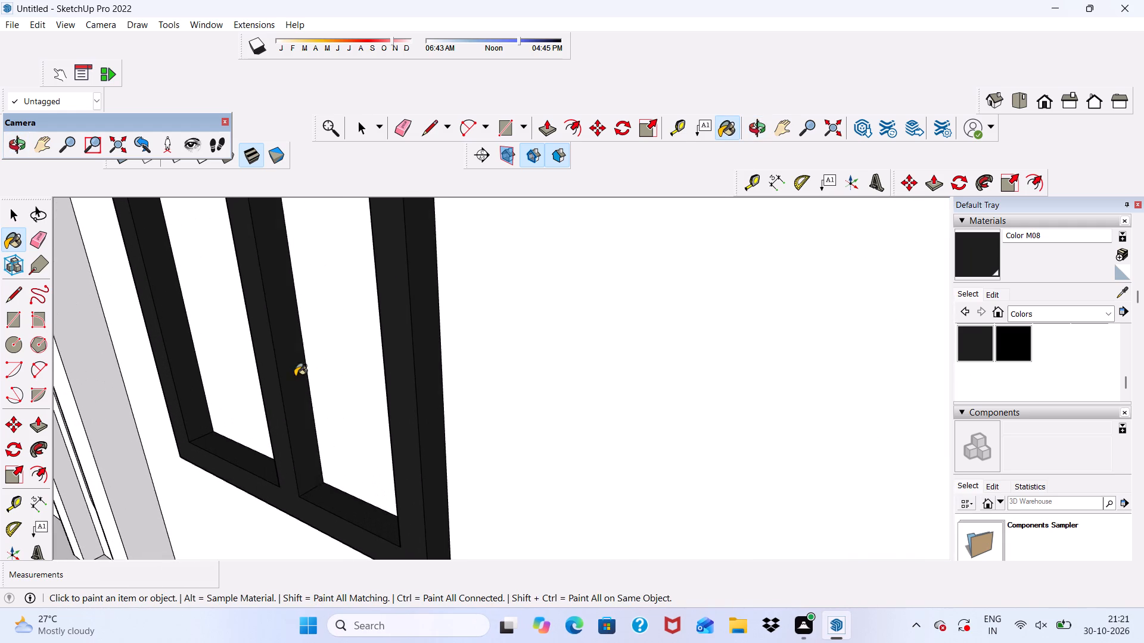
scroll(297, 398, "down", 11)
scroll(374, 255, "up", 11)
left_click(368, 210)
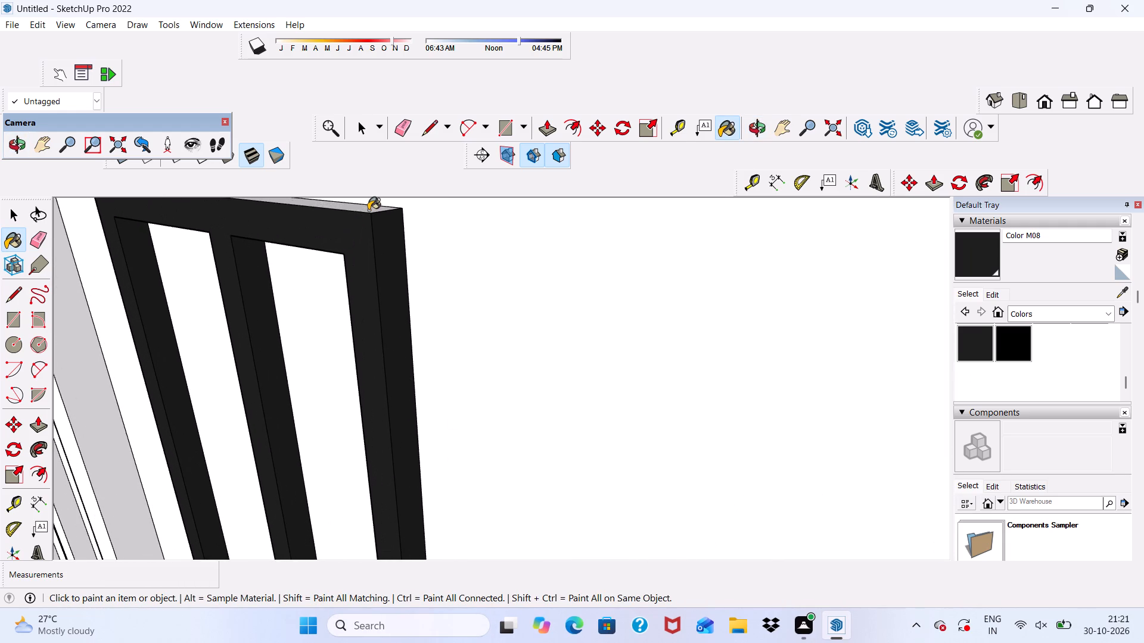
Inspect the painted balcony window and the front and entrance sides of the house for parts still needing material.
scroll(376, 232, "down", 9)
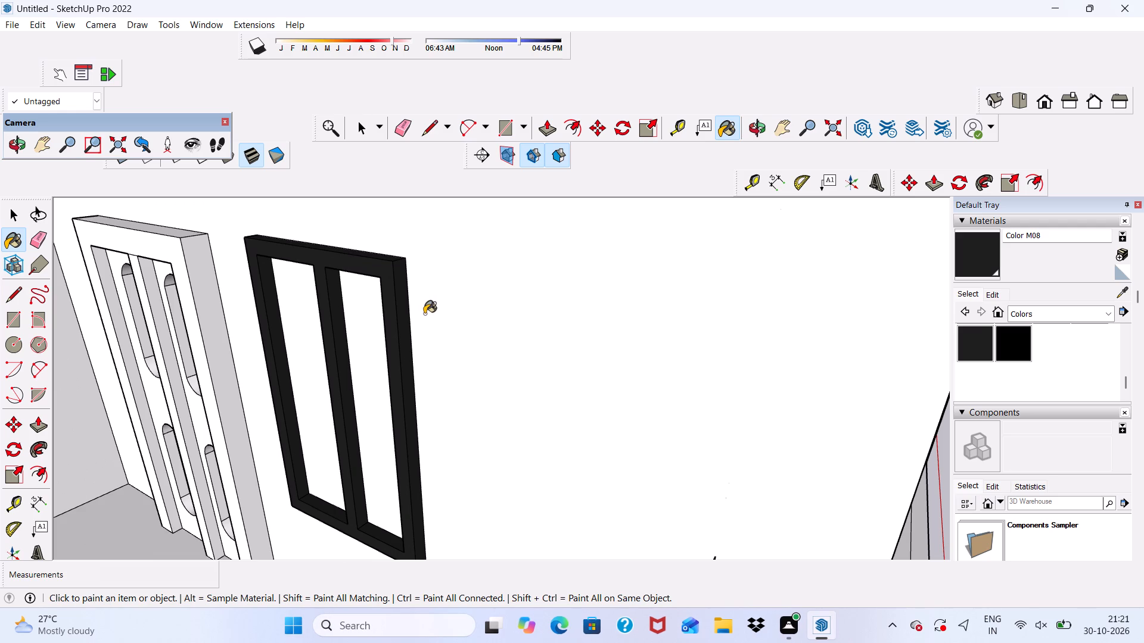
scroll(405, 289, "down", 8)
key("space")
middle_click_drag(394, 319, 513, 276)
scroll(513, 276, "up", 1)
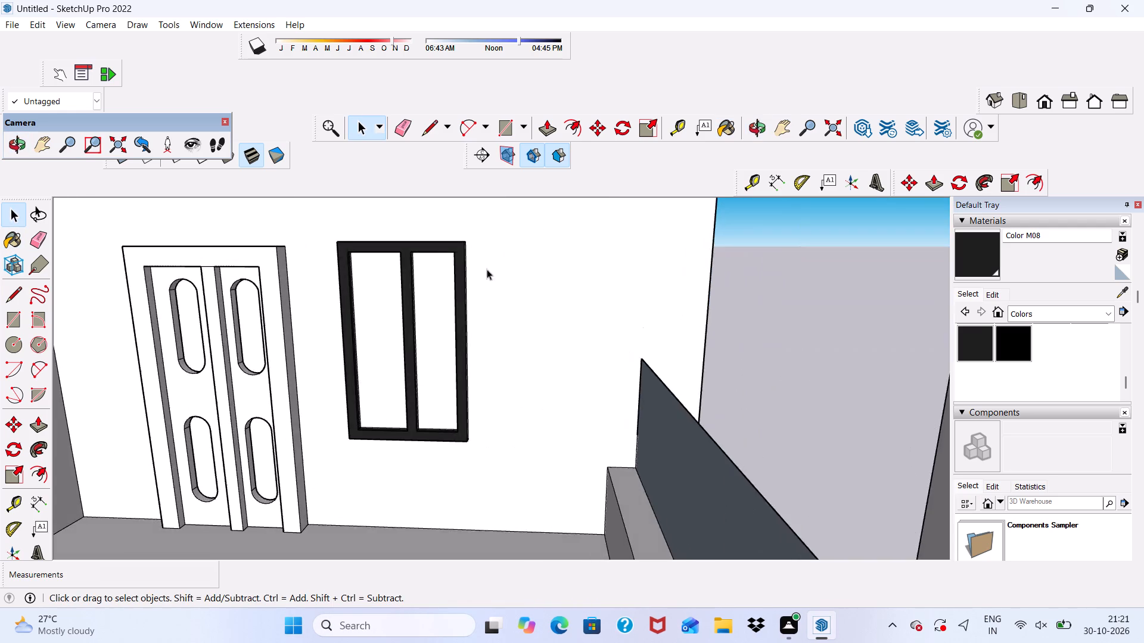
scroll(409, 266, "down", 12)
middle_click_drag(490, 358, 247, 305)
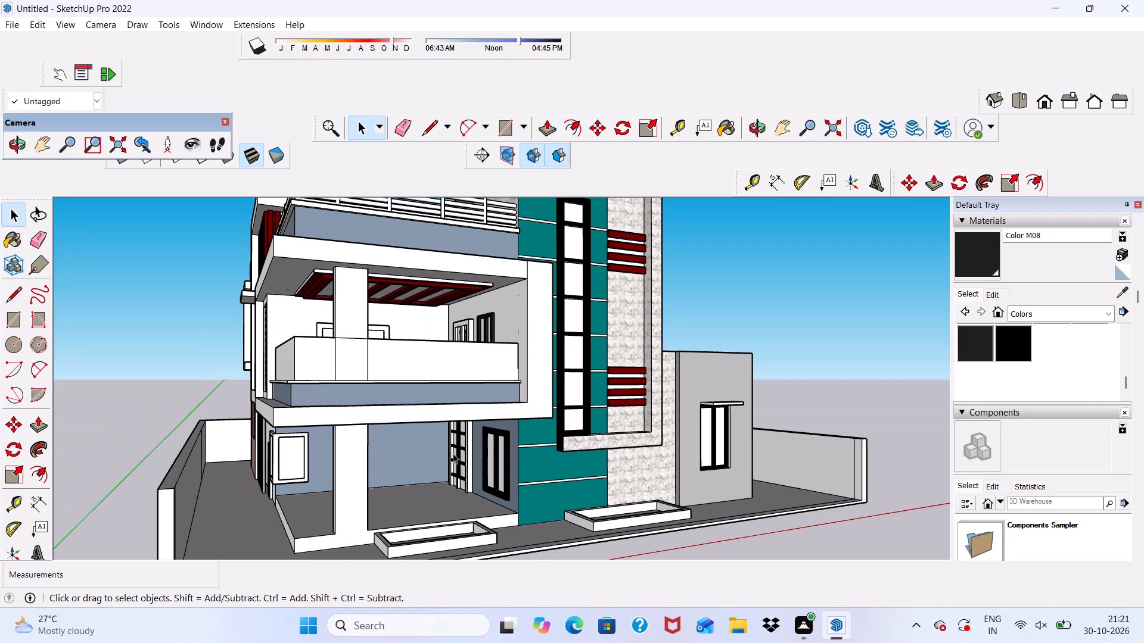
scroll(1006, 332, "up", 2)
scroll(1006, 333, "down", 1)
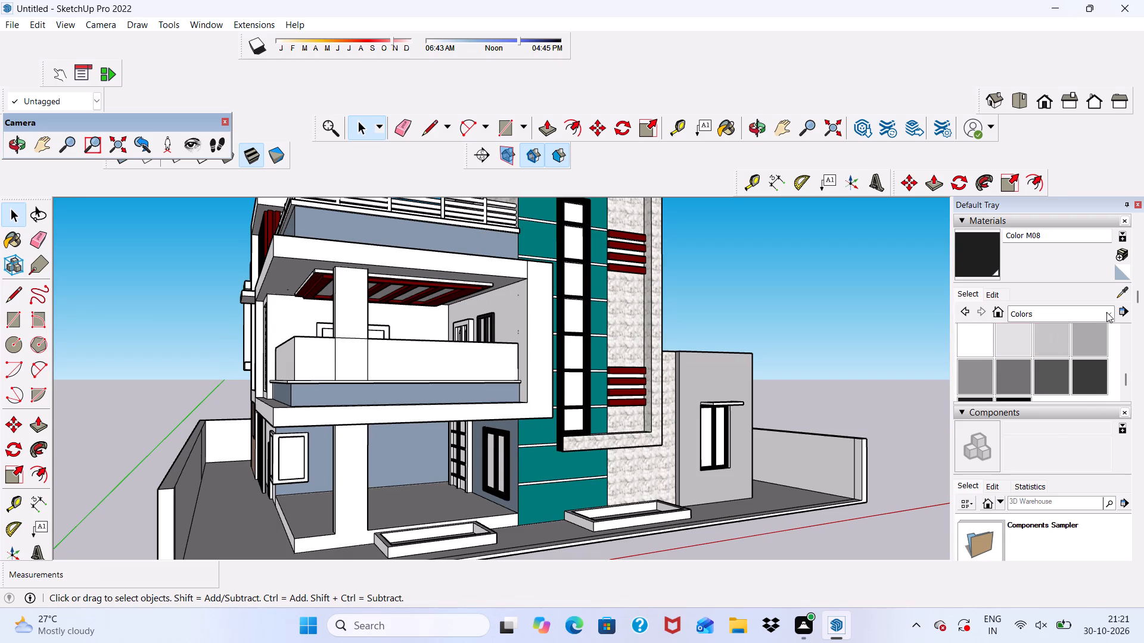
Paint the frame front and upper leaf panels of the balcony's hexagon-decorated double door with Wood Veneer 01 from the Wood materials.
left_click(1109, 311)
left_click(1036, 504)
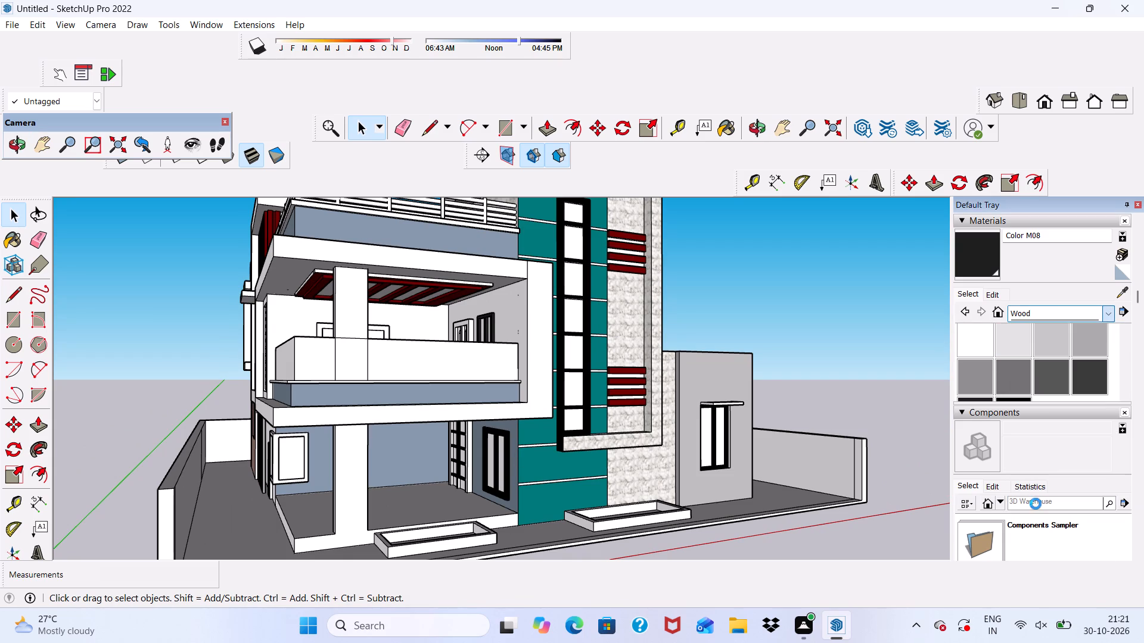
scroll(1055, 369, "down", 2)
left_click(1052, 341)
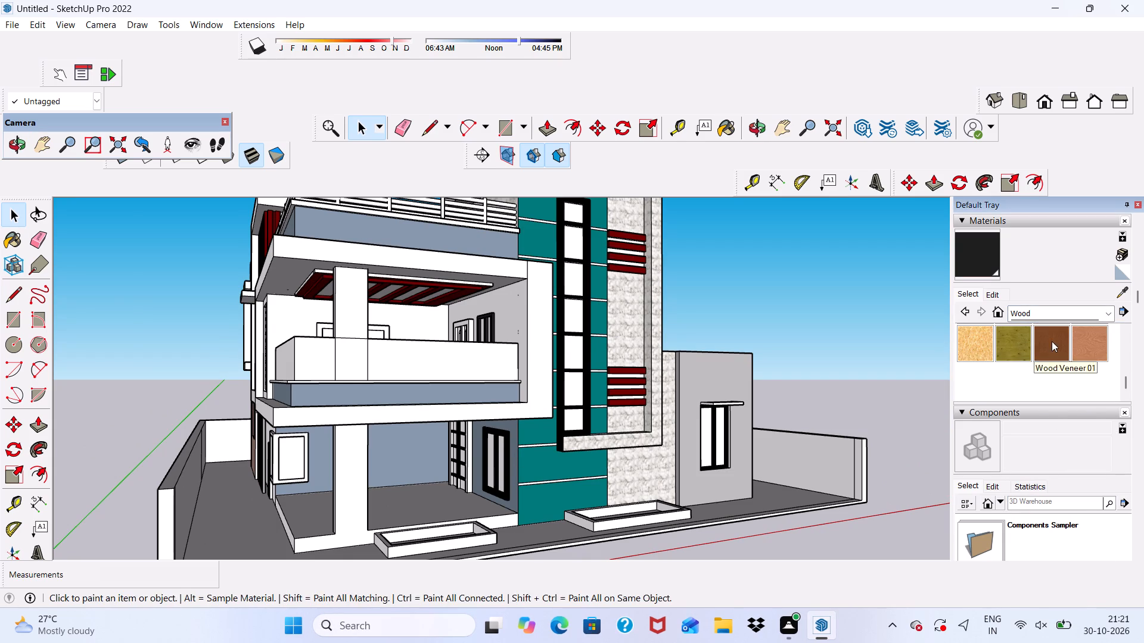
scroll(968, 363, "down", 5)
middle_click_drag(508, 460, 689, 480)
scroll(638, 504, "up", 6)
scroll(502, 302, "up", 4)
scroll(502, 300, "down", 4)
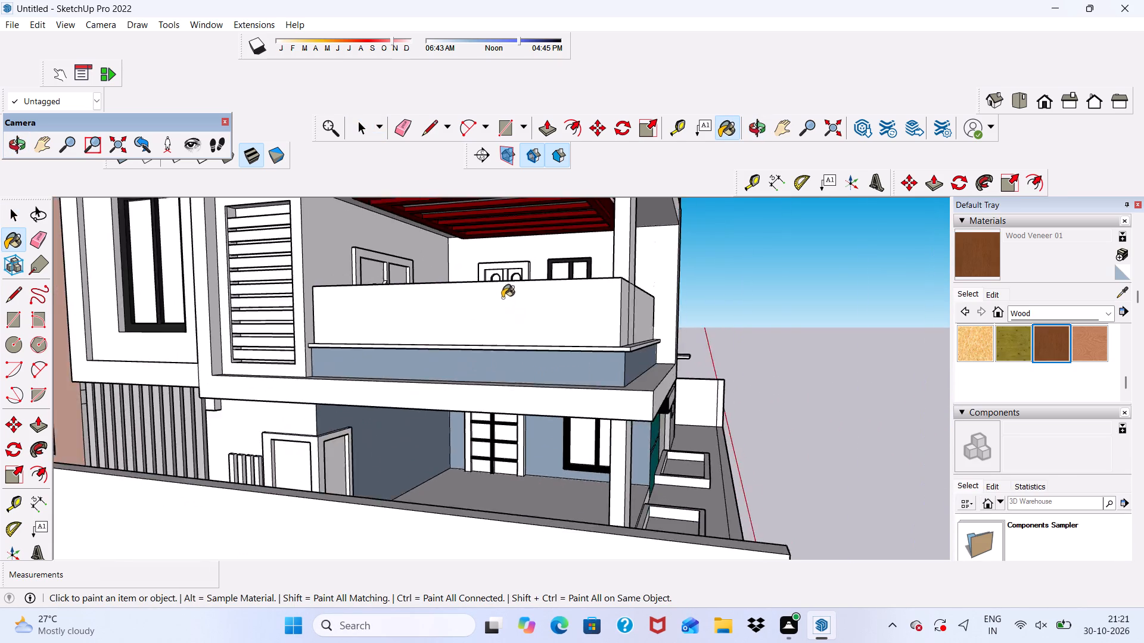
scroll(502, 298, "down", 1)
scroll(502, 294, "up", 4)
scroll(474, 232, "down", 4)
scroll(443, 241, "up", 8)
middle_click_drag(362, 290, 347, 353)
scroll(346, 354, "up", 3)
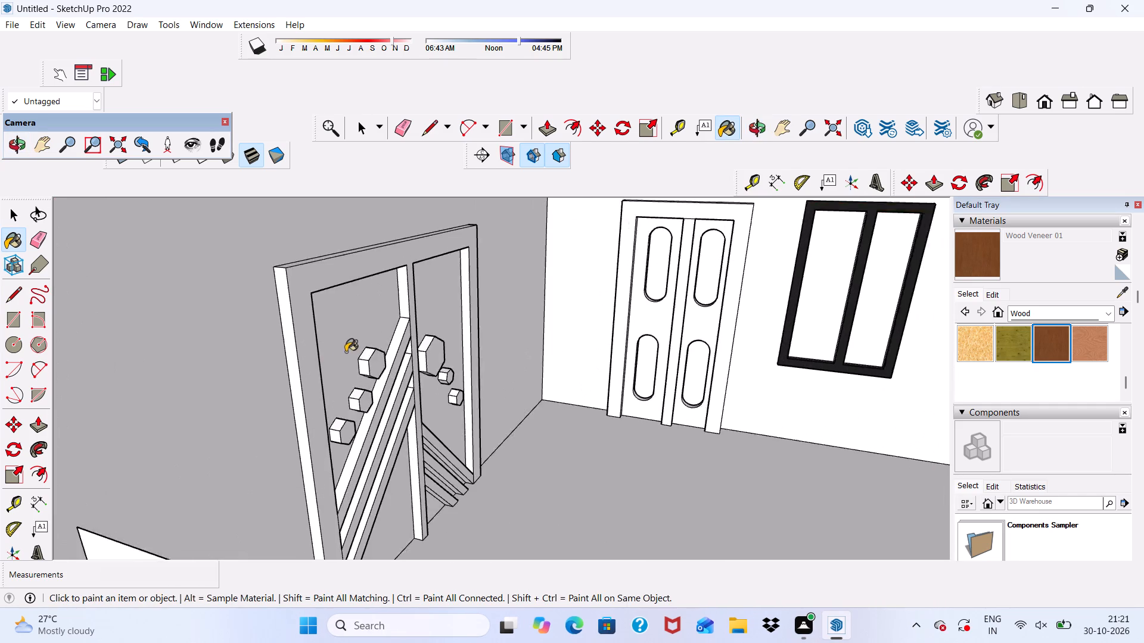
scroll(346, 352, "up", 2)
left_click(343, 341)
scroll(296, 292, "up", 4)
left_click(291, 284)
left_click(479, 320)
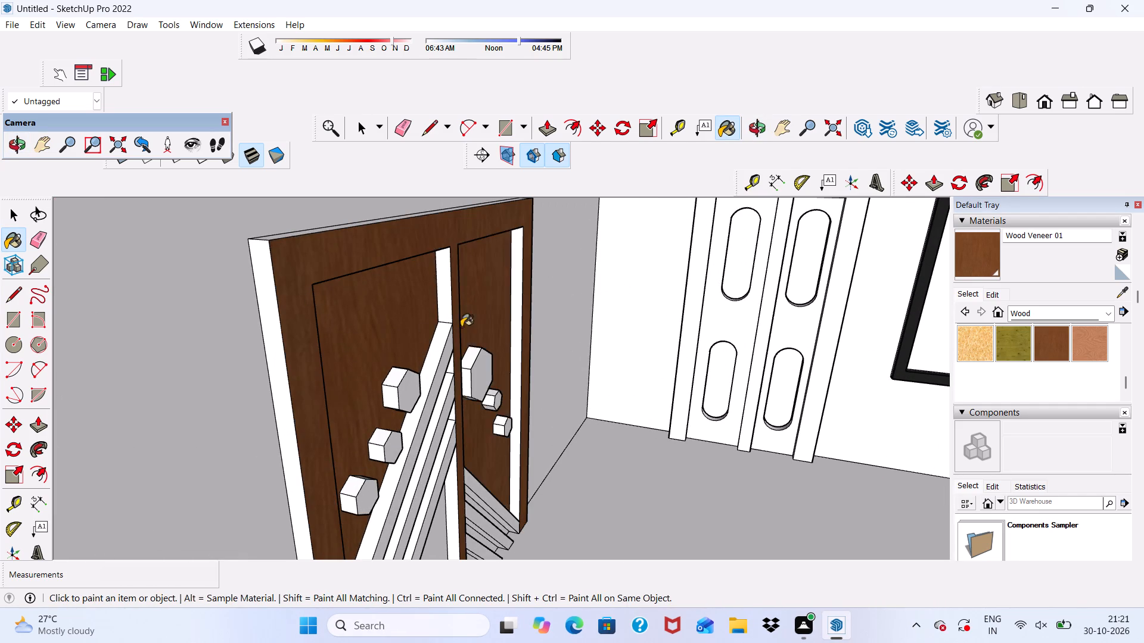
Paint the outer edge faces of the hexagon-decorated door's frame with Wood Veneer 01.
scroll(396, 343, "up", 2)
scroll(340, 254, "down", 4)
scroll(250, 249, "up", 4)
left_click(250, 249)
scroll(263, 235, "down", 5)
middle_click_drag(310, 305, 319, 374)
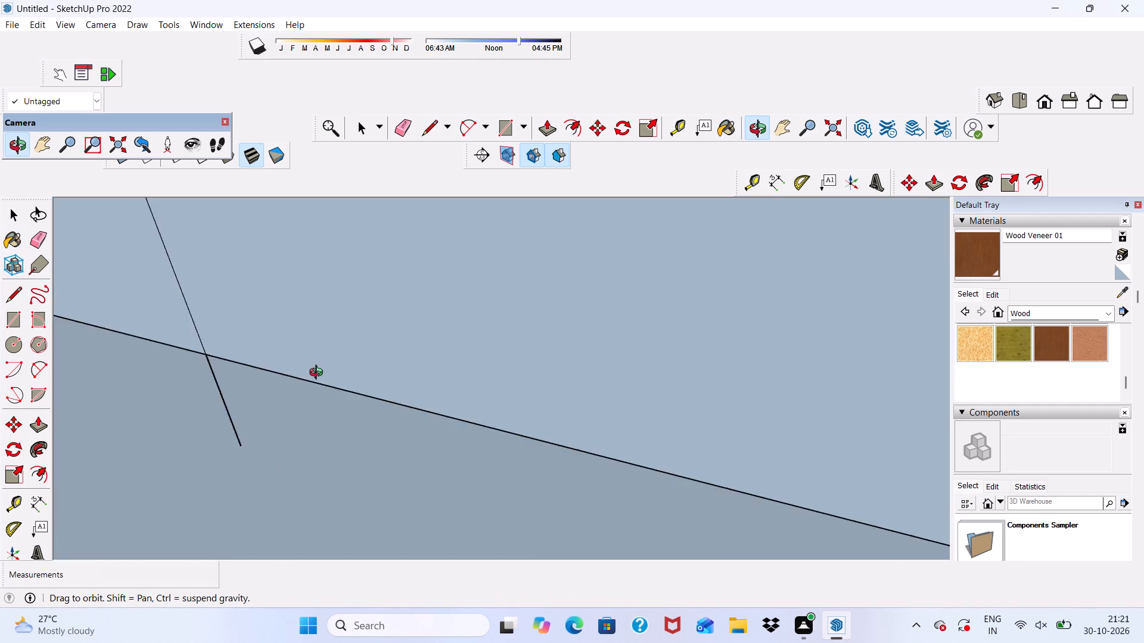
middle_click_drag(319, 374, 312, 338)
scroll(310, 335, "down", 1)
scroll(291, 257, "up", 4)
left_click(286, 285)
Paint the upper inner side face of the door's centre divider and the right leaf's recess side face with Wood Veneer 01.
scroll(316, 285, "down", 5)
middle_click_drag(353, 338, 311, 294)
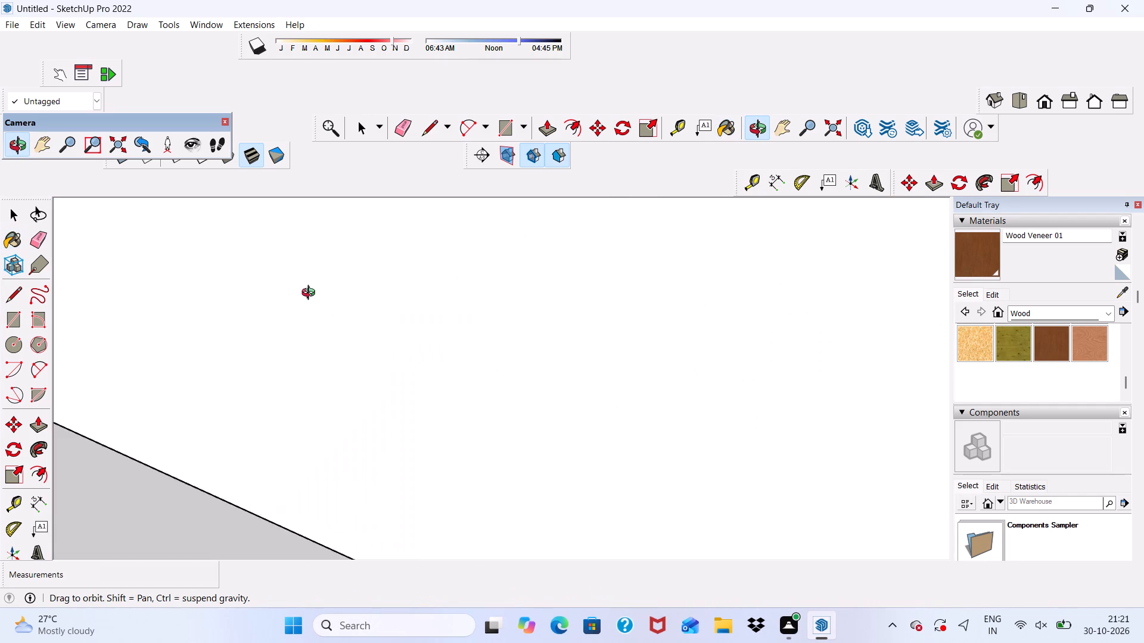
middle_click_drag(311, 294, 188, 270)
scroll(300, 249, "up", 1)
scroll(313, 245, "down", 20)
scroll(313, 245, "down", 6)
scroll(613, 575, "up", 1)
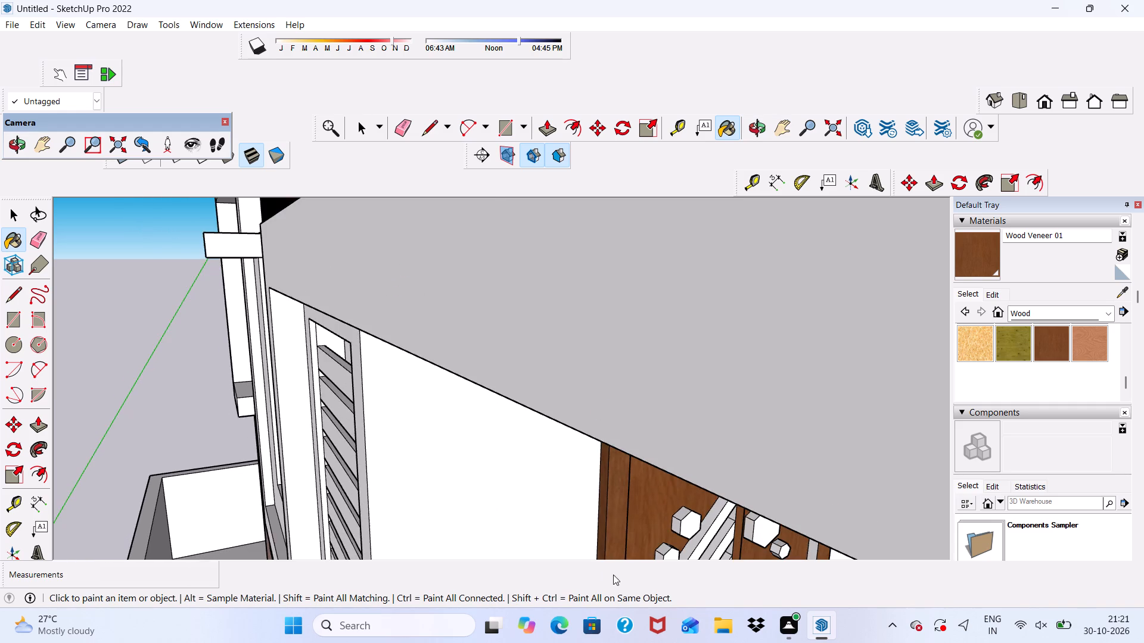
scroll(613, 575, "up", 2)
scroll(486, 254, "down", 17)
scroll(642, 525, "up", 6)
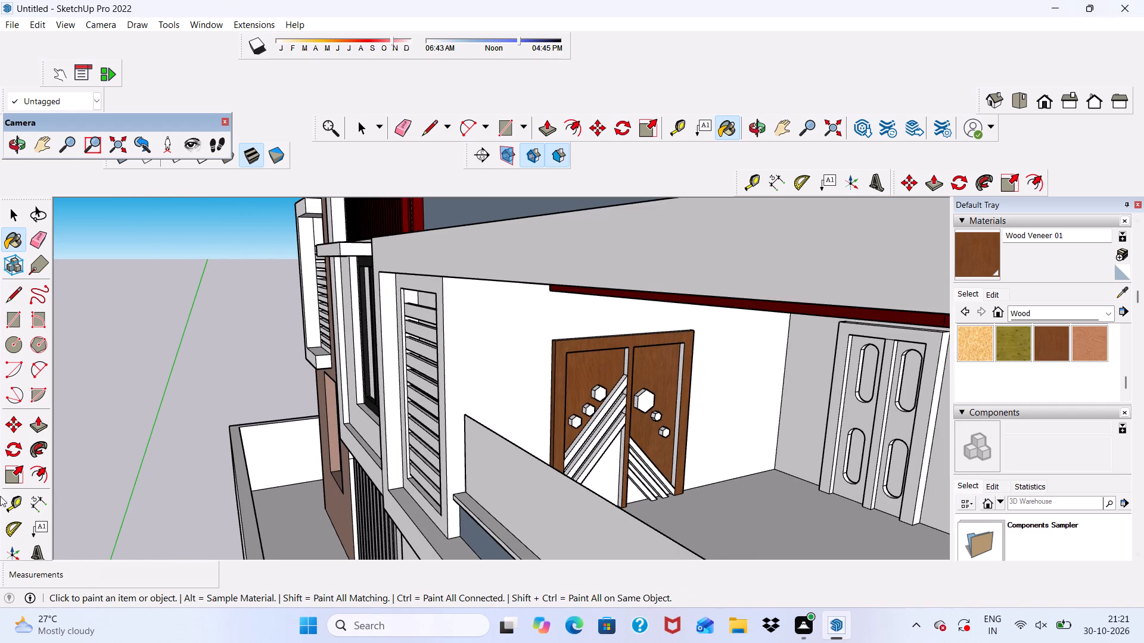
scroll(641, 376, "up", 10)
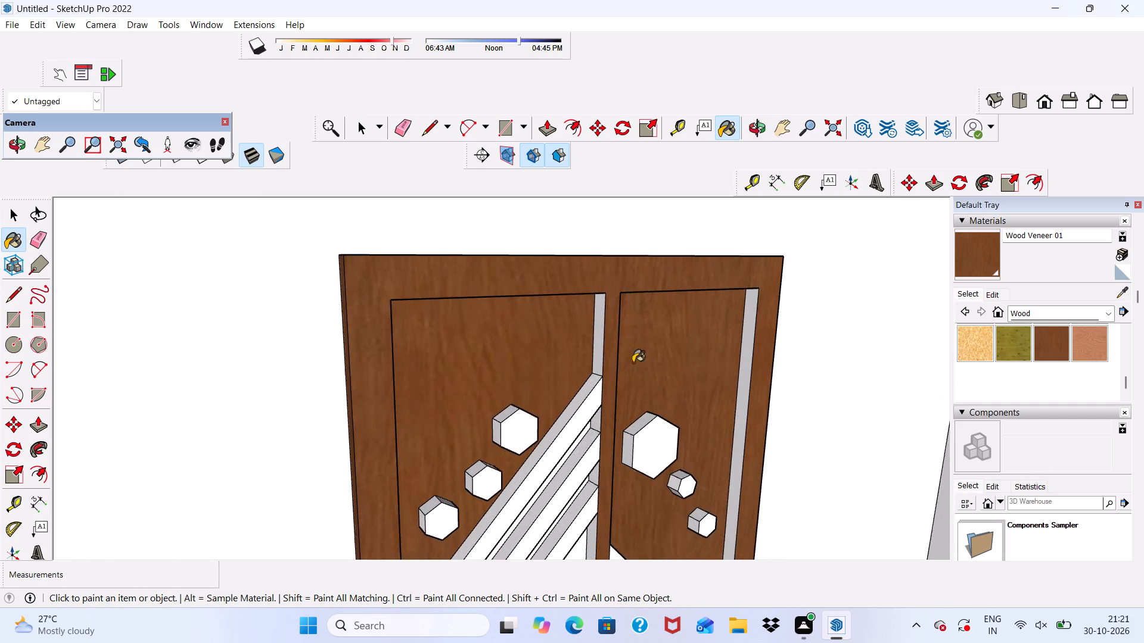
scroll(633, 363, "up", 2)
left_click(587, 323)
scroll(770, 331, "up", 2)
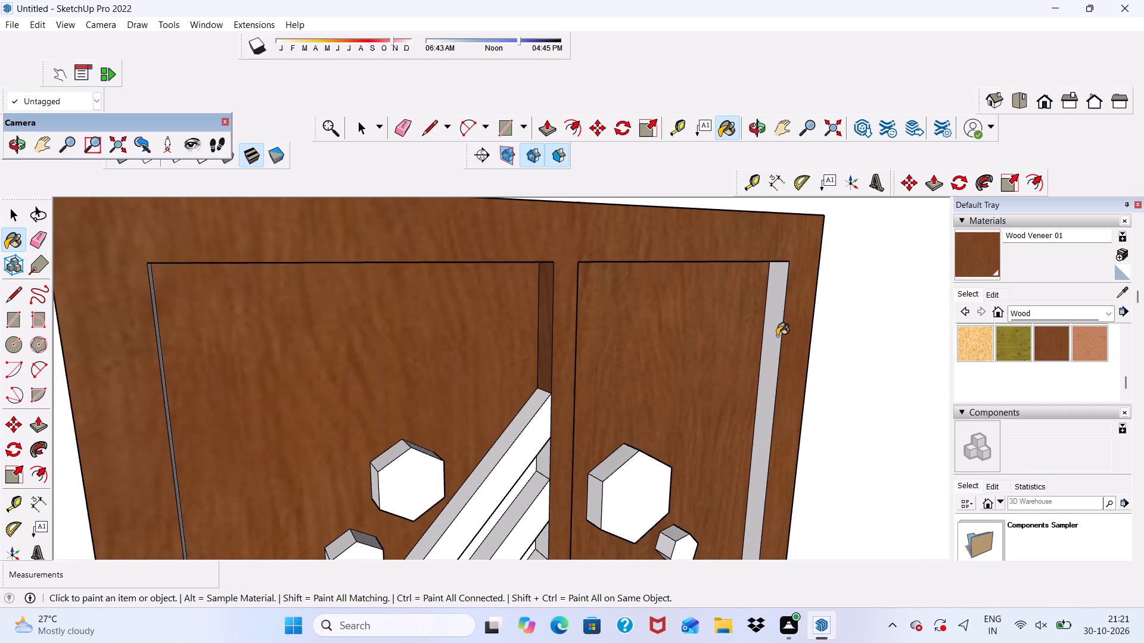
left_click(777, 336)
Paint the left leaf's triangular panel below the diagonal slats and the divider's side face beside it with Wood Veneer 01.
scroll(548, 261, "down", 13)
scroll(436, 553, "up", 7)
scroll(421, 432, "down", 7)
scroll(486, 448, "up", 2)
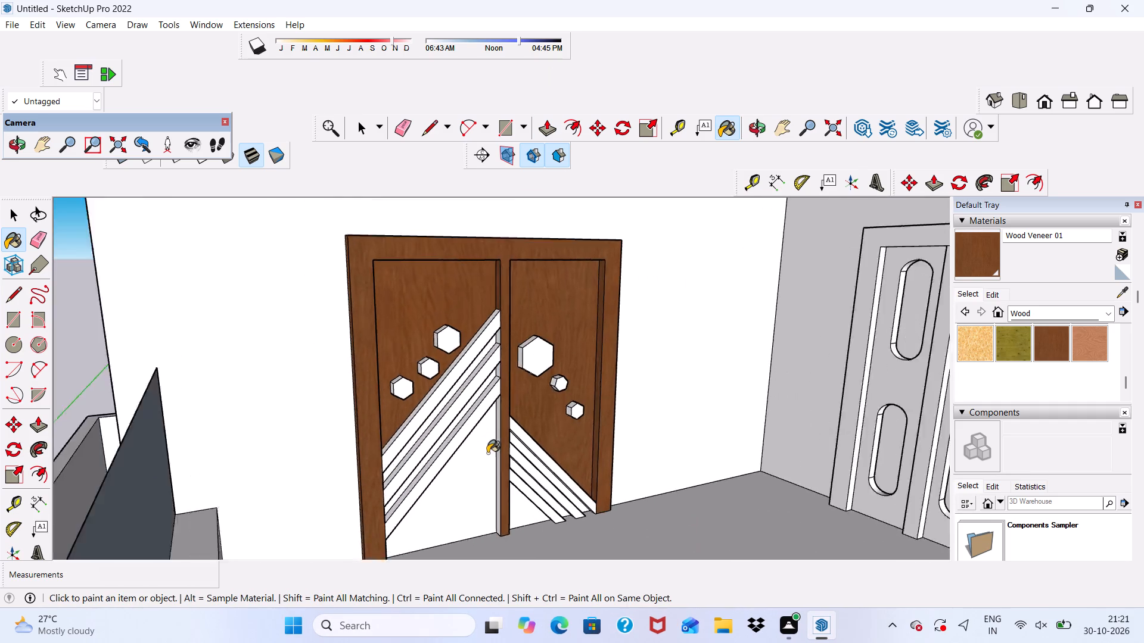
scroll(487, 453, "up", 4)
left_click(487, 453)
scroll(505, 436, "up", 5)
left_click(507, 424)
scroll(507, 386, "down", 6)
scroll(491, 325, "up", 7)
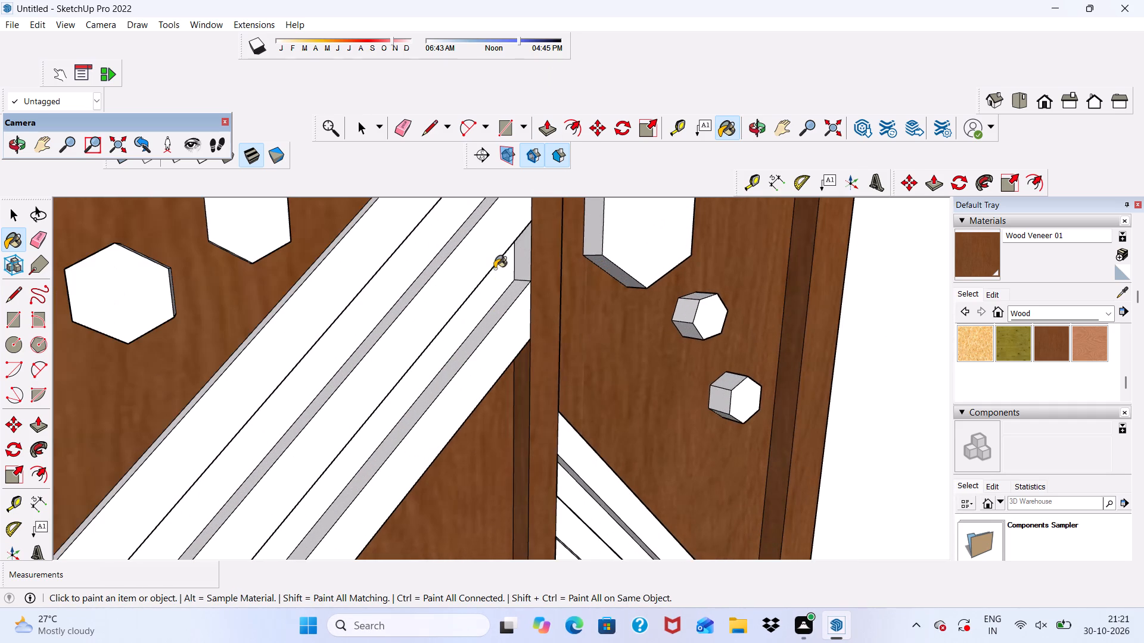
Paint the divider's side faces beside the left leaf's slats, plus the uppermost slat's front and long edge, with Wood Veneer 01.
left_click(526, 266)
scroll(509, 303, "down", 8)
scroll(524, 235, "up", 2)
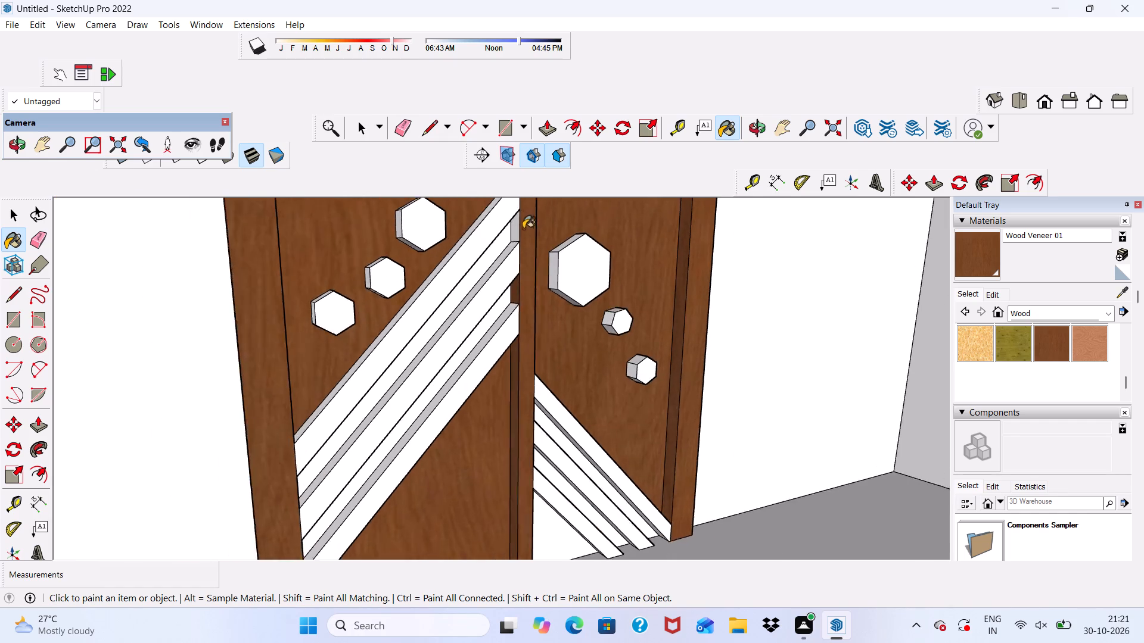
scroll(523, 229, "up", 3)
left_click(514, 233)
scroll(468, 282, "up", 4)
left_click(416, 285)
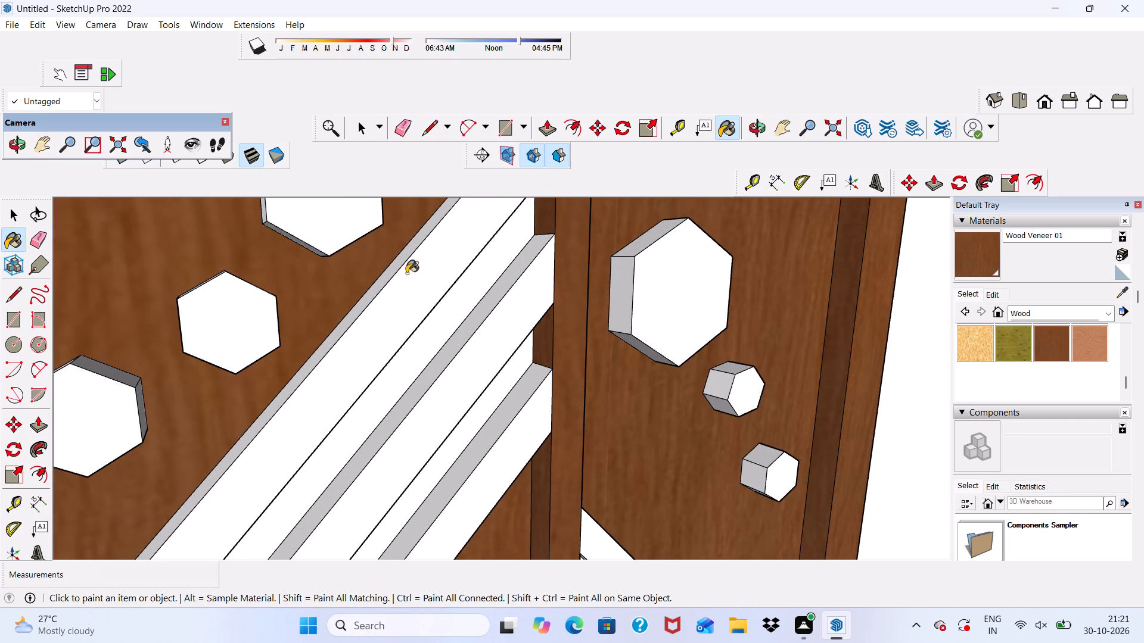
left_click(390, 272)
scroll(393, 271, "down", 15)
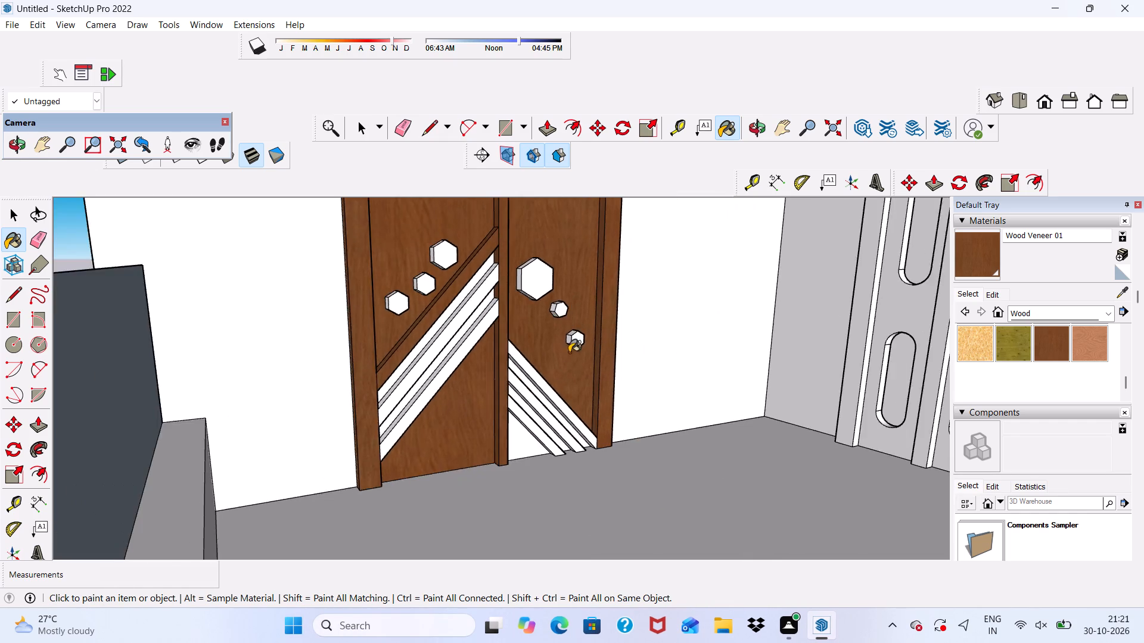
Paint the left jamb's inner side faces above, between and below the left leaf's diagonal slats with Wood Veneer 01.
middle_click_drag(569, 352, 358, 347)
scroll(349, 391, "up", 5)
scroll(333, 450, "up", 9)
left_click(296, 429)
left_click(288, 313)
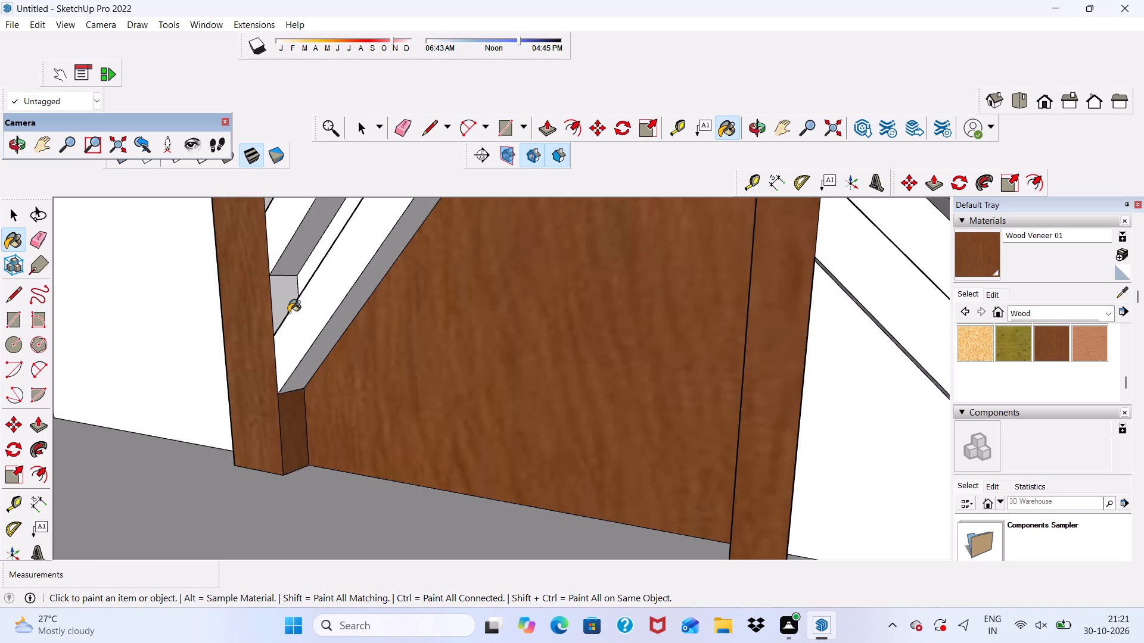
scroll(288, 313, "down", 12)
scroll(291, 263, "up", 11)
scroll(321, 258, "down", 1)
left_click(321, 258)
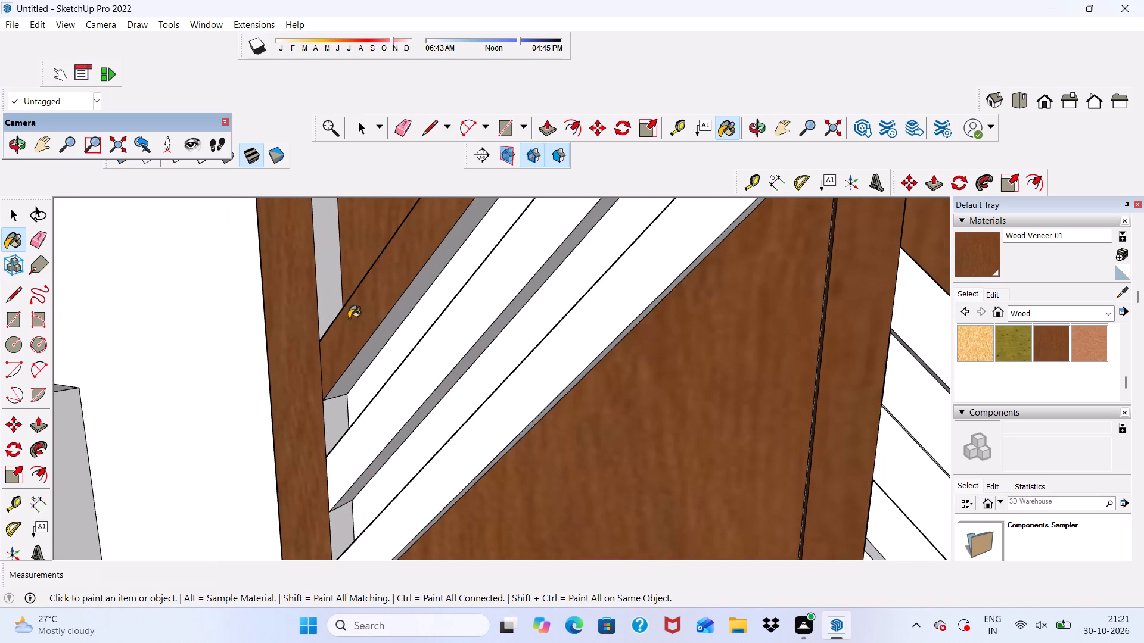
scroll(364, 380, "up", 2)
left_click(320, 417)
scroll(327, 333, "down", 5)
scroll(353, 500, "up", 6)
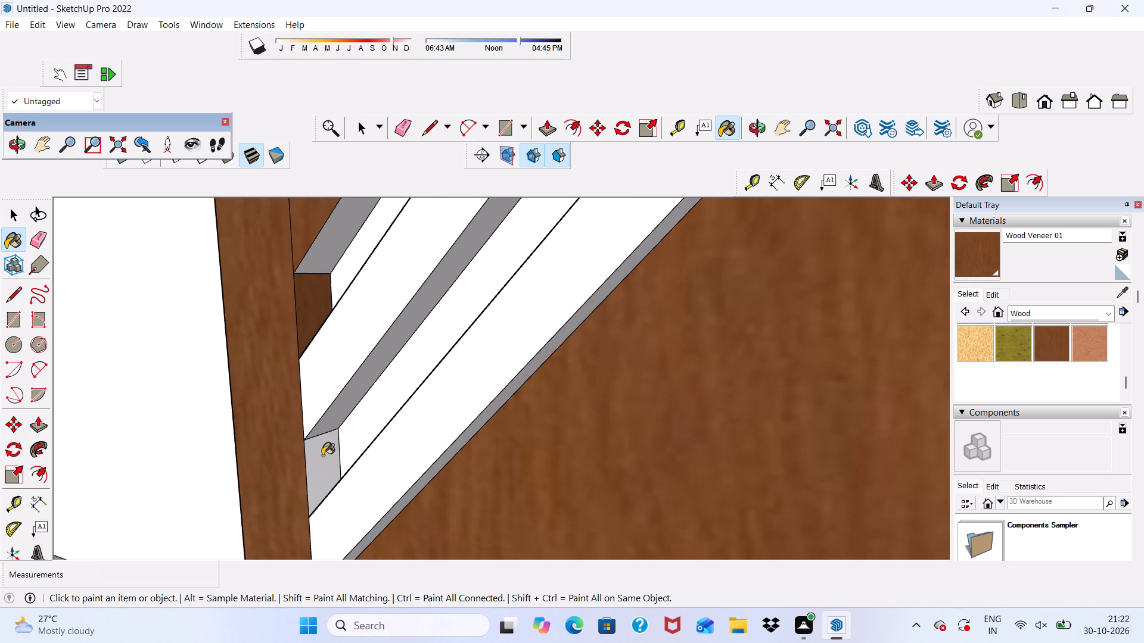
left_click(322, 455)
Paint the left leaf's lowest diagonal slat front and the slats' upward-facing long edges with Wood Veneer 01.
scroll(357, 502, "down", 2)
left_click(385, 520)
left_click(373, 488)
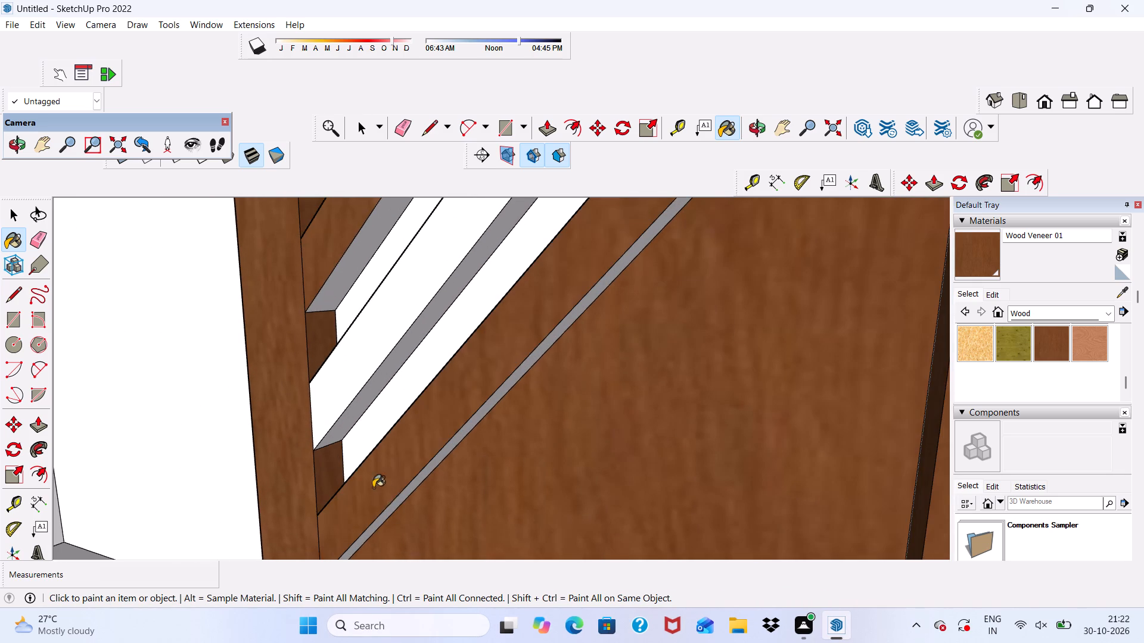
left_click(388, 512)
left_click_drag(340, 364, 344, 372)
left_click(358, 403)
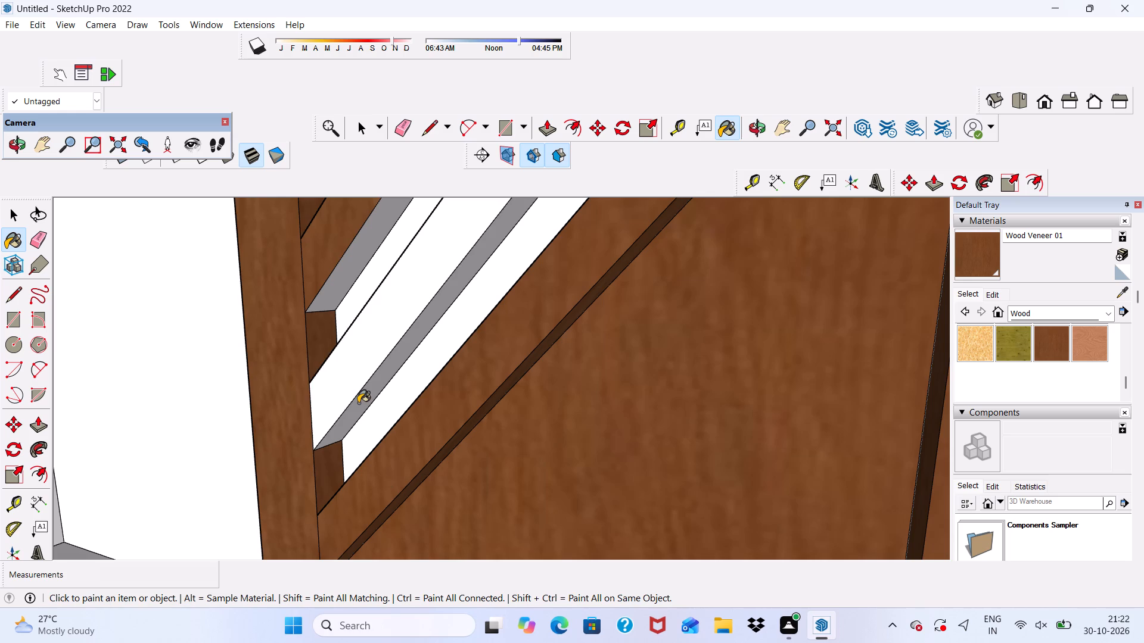
left_click(348, 264)
scroll(355, 307, "down", 19)
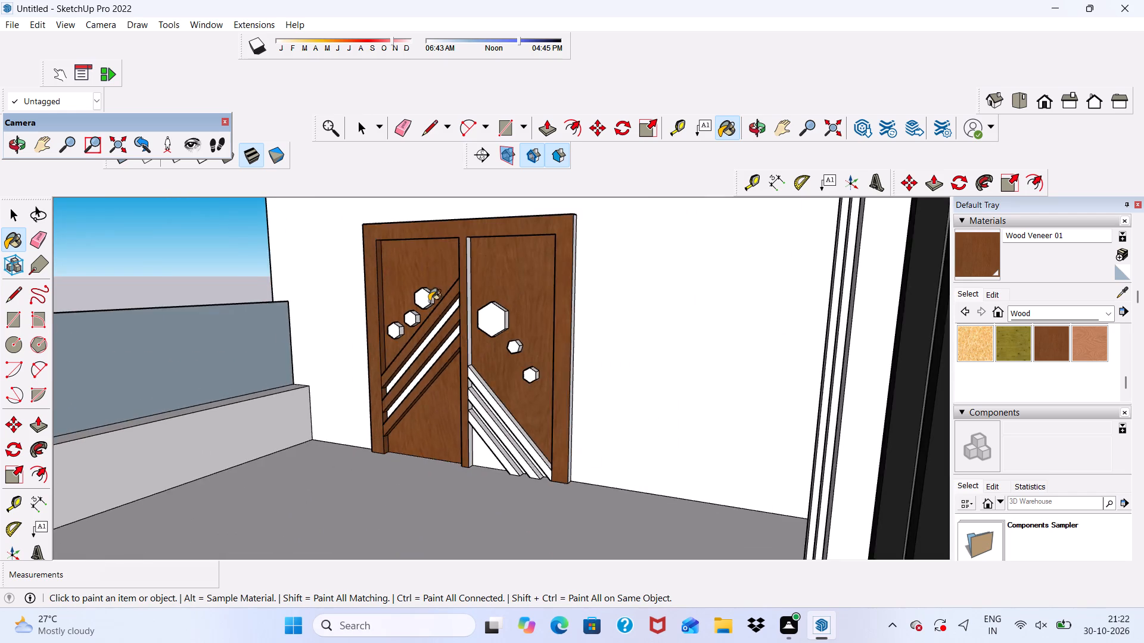
Paint the divider's side faces towards the right leaf and that leaf's lowest diagonal slat with Wood Veneer 01.
scroll(429, 301, "up", 5)
scroll(517, 385, "up", 6)
left_click(477, 351)
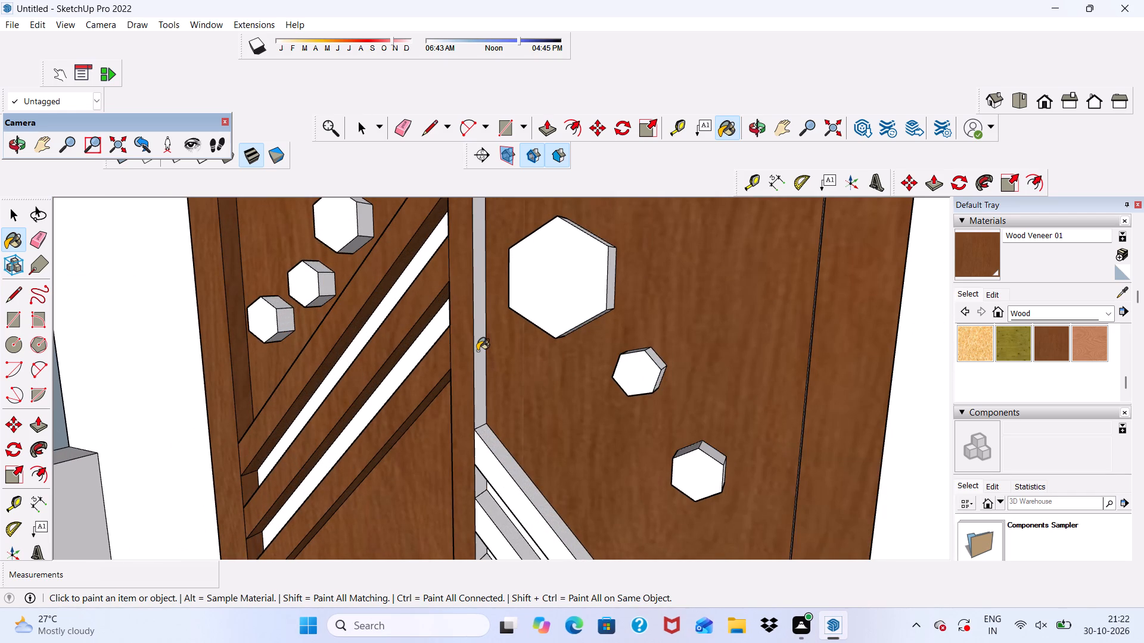
scroll(477, 313, "down", 7)
scroll(465, 520, "up", 6)
left_click(511, 440)
scroll(509, 492, "up", 5)
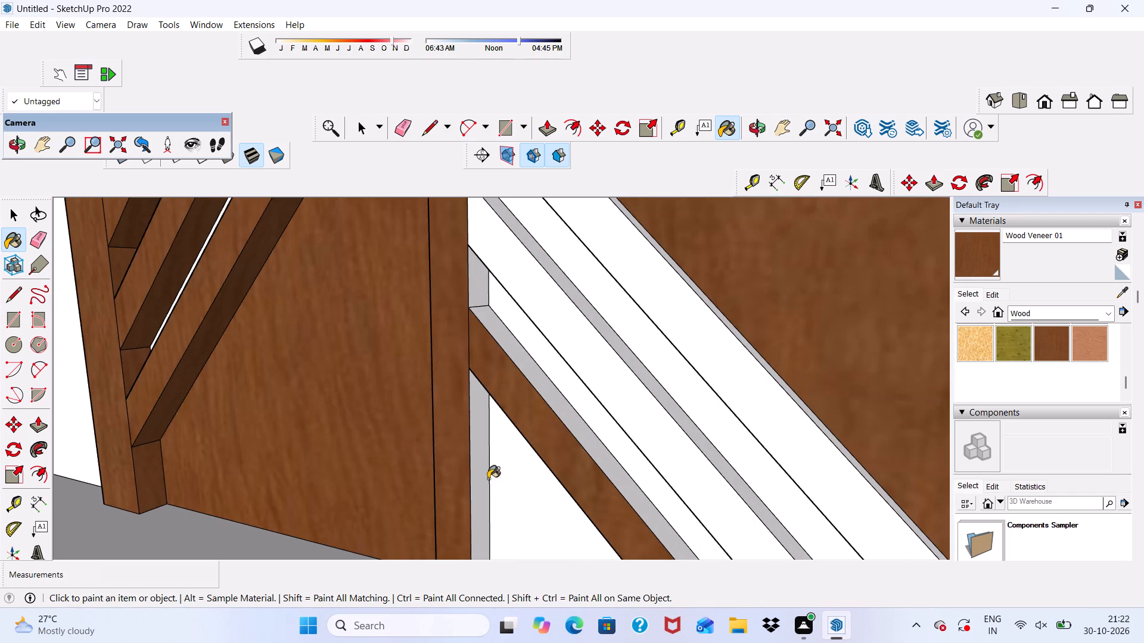
left_click(483, 479)
left_click(476, 292)
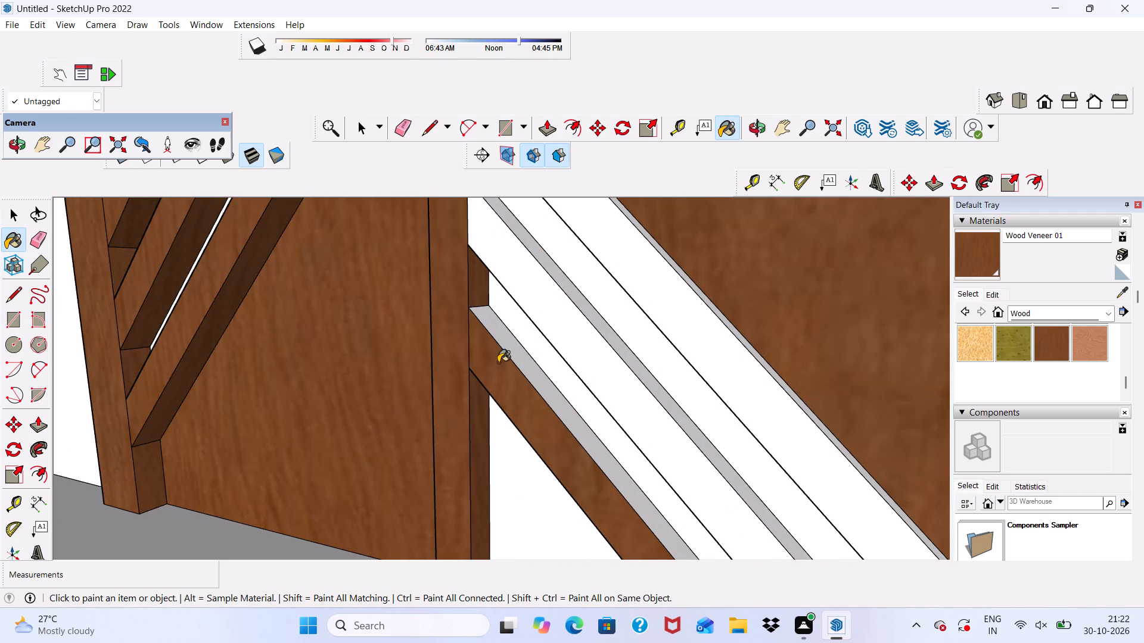
Paint the right leaf's lowest slat edge, the strip above it and the triangular panel below with Wood Veneer 01.
left_click(502, 347)
left_click(522, 316)
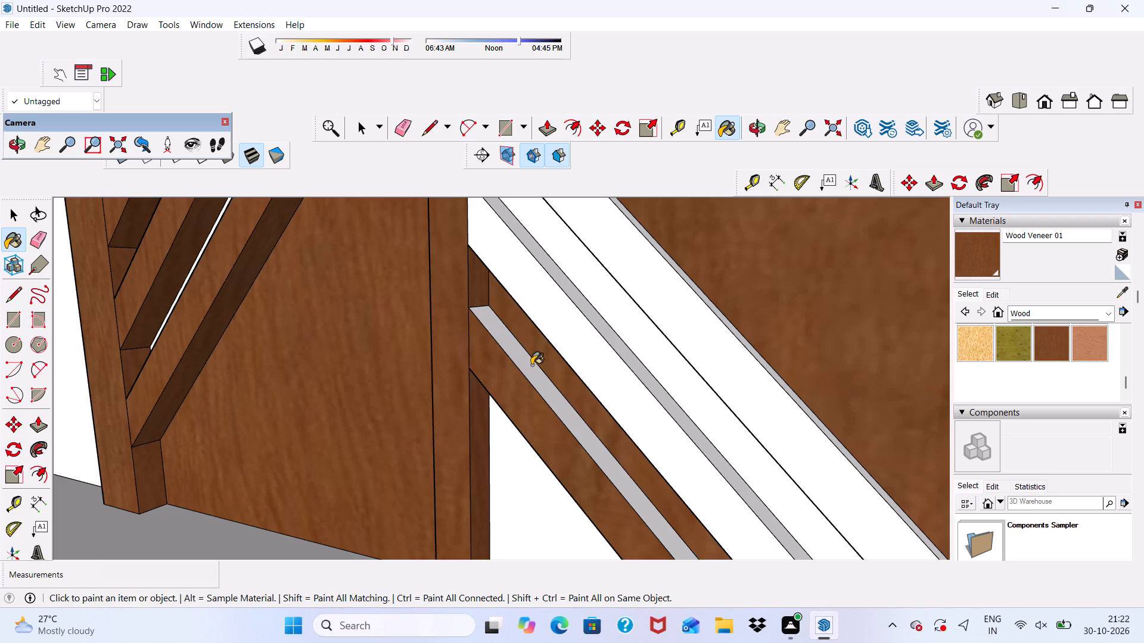
left_click(531, 365)
left_click(518, 467)
scroll(534, 364, "down", 3)
Paint the right leaf's remaining slats, strips and upper long edges, plus the last divider side face, with Wood Veneer 01.
left_click(583, 340)
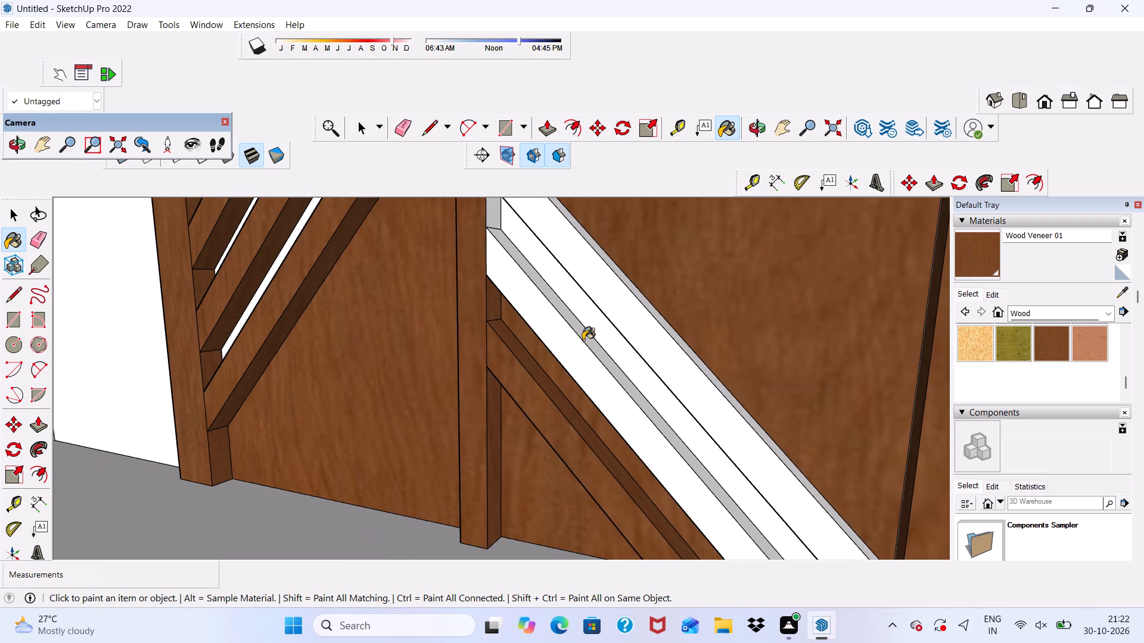
left_click(582, 329)
left_click(584, 319)
scroll(576, 336, "up", 1)
left_click(564, 354)
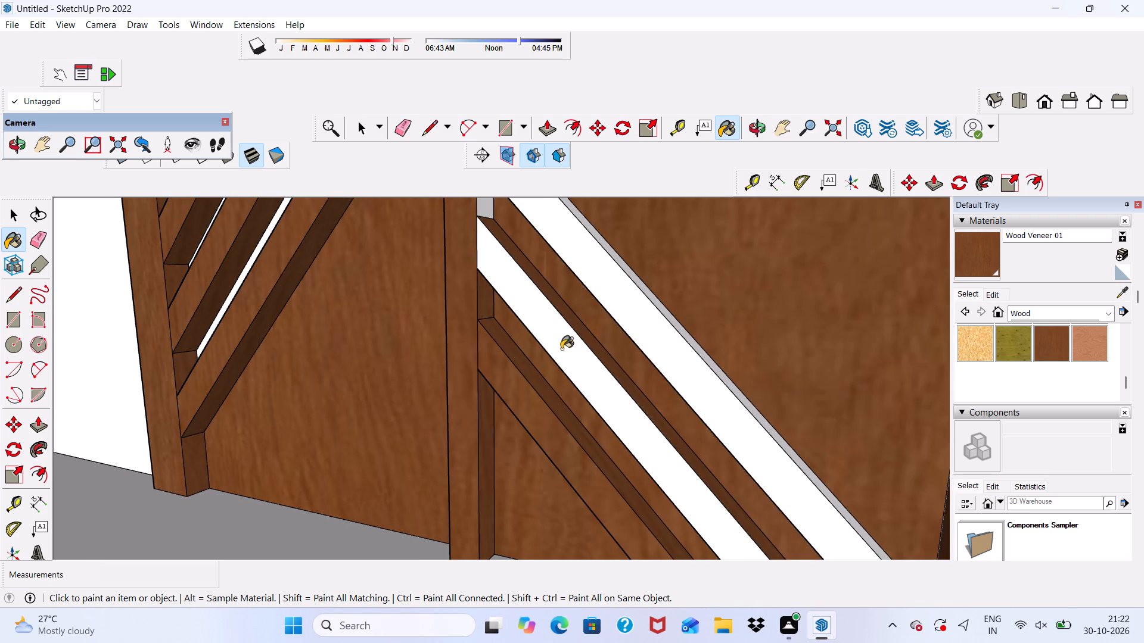
scroll(560, 341, "down", 5)
scroll(595, 306, "up", 1)
left_click(595, 306)
scroll(599, 305, "up", 5)
left_click(610, 298)
scroll(605, 302, "down", 4)
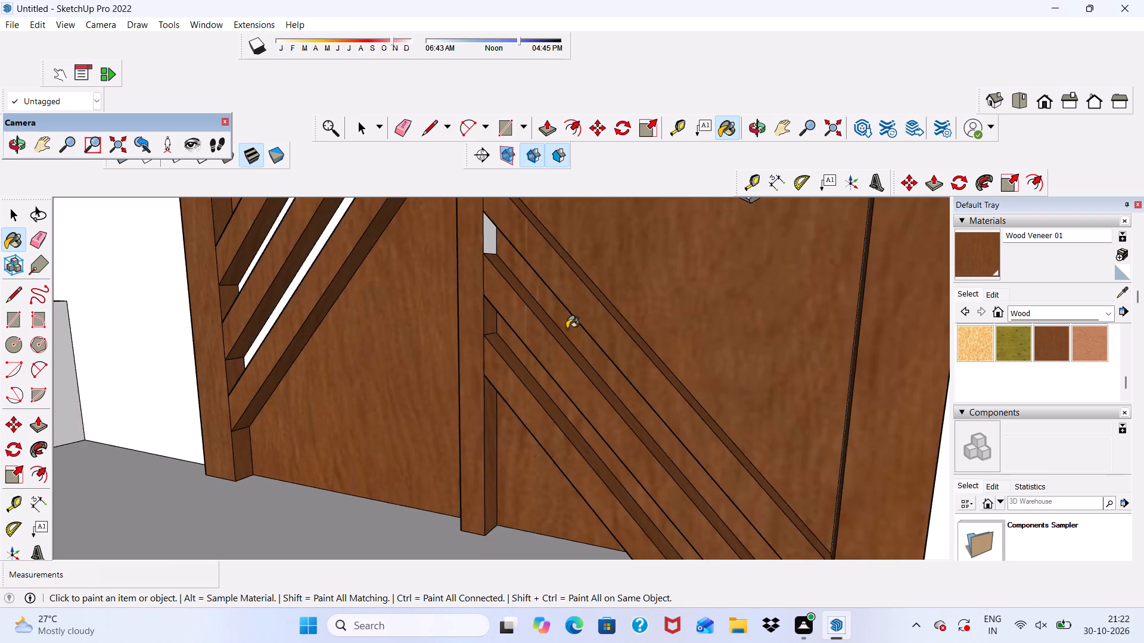
scroll(532, 279, "up", 6)
left_click(453, 189)
left_click(470, 222)
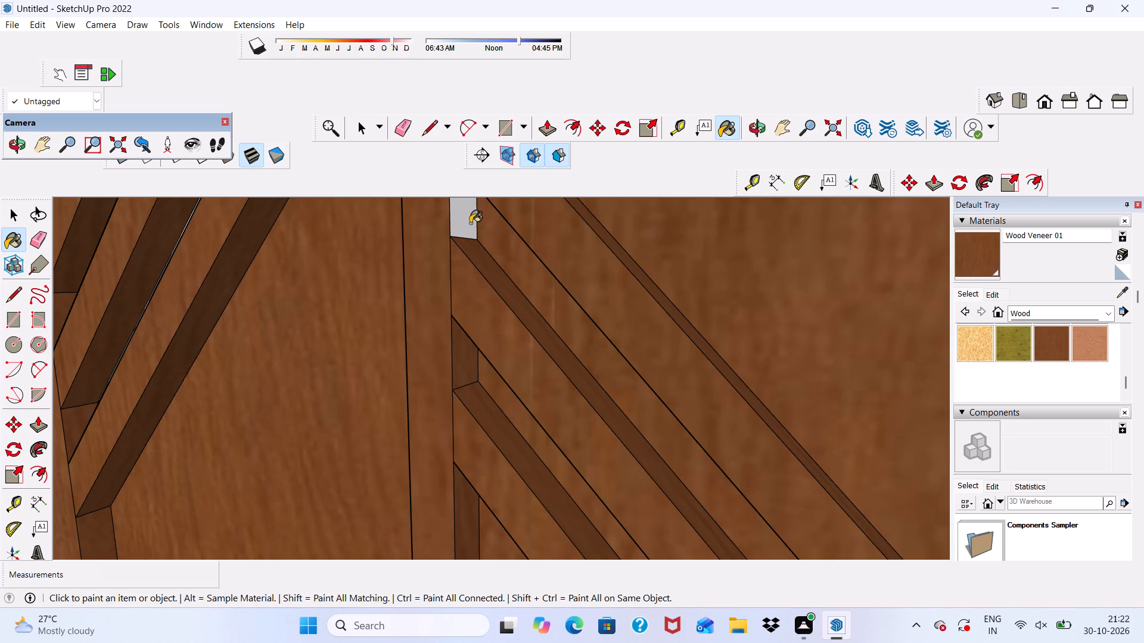
scroll(462, 235, "down", 15)
Paint the undersides of the right leaf's three diagonal slats with Wood Veneer 01.
middle_click_drag(465, 263, 876, 215)
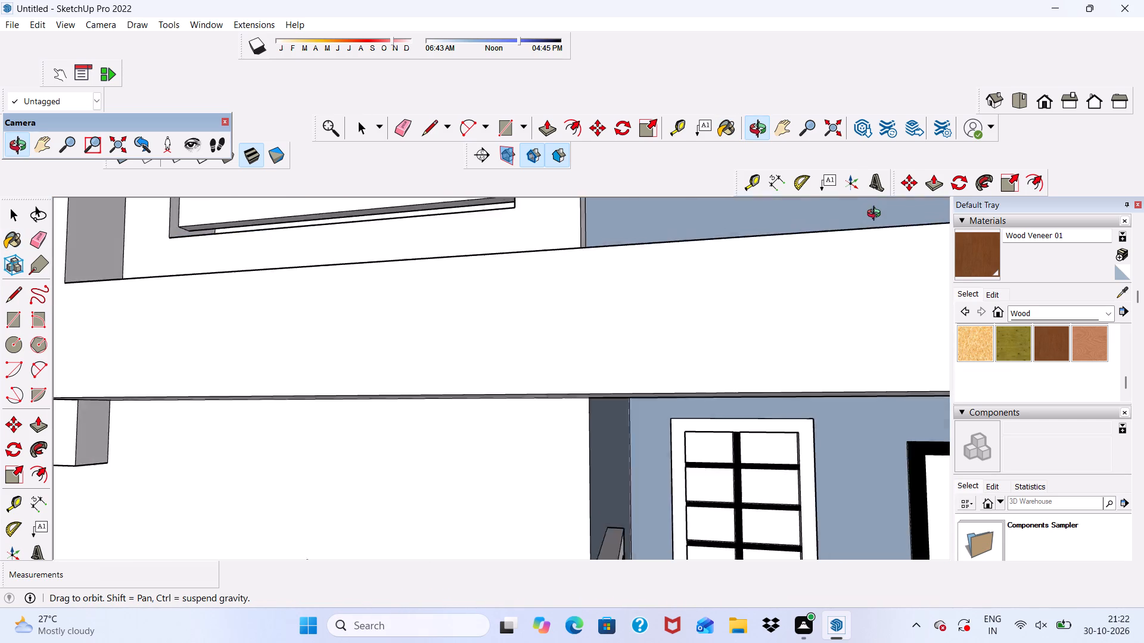
middle_click_drag(876, 215, 629, 267)
scroll(602, 378, "up", 9)
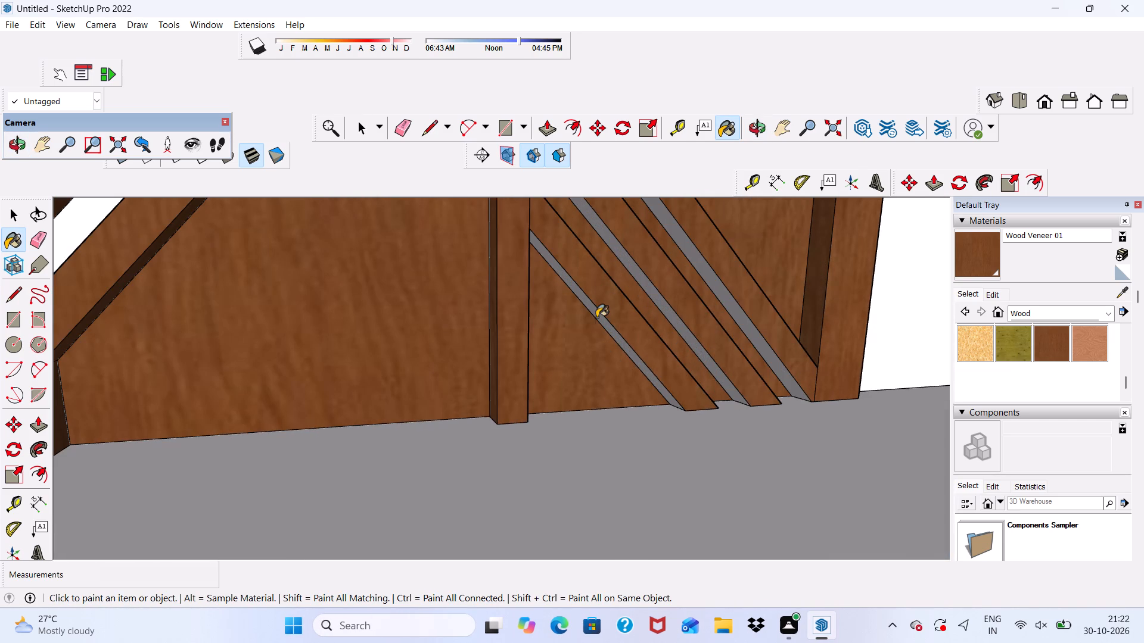
left_click(597, 313)
scroll(597, 313, "up", 2)
left_click(645, 242)
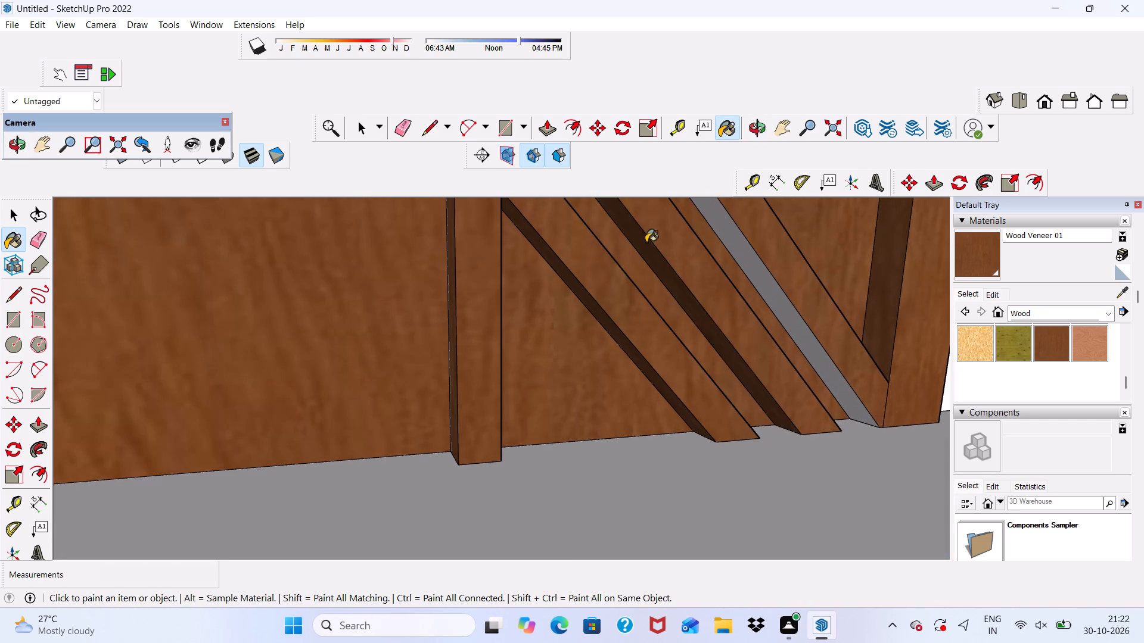
scroll(645, 250, "down", 7)
scroll(719, 255, "up", 5)
left_click(719, 298)
scroll(719, 299, "down", 3)
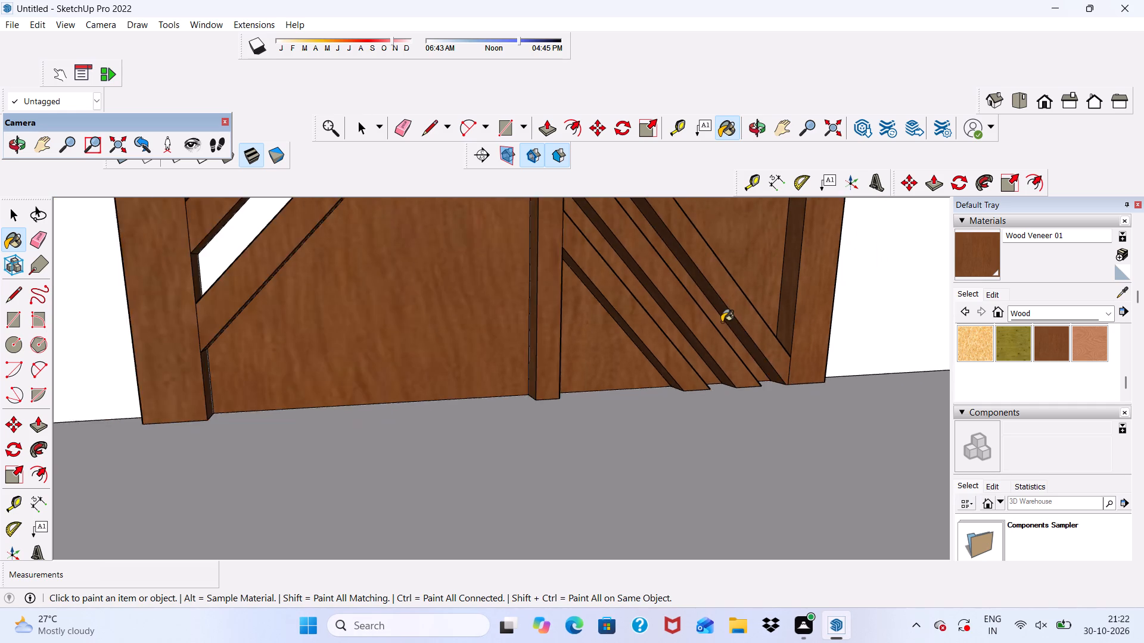
Paint the left leaf's recessed strips between the diagonal slats and the slats' undersides with Wood Veneer 01.
scroll(722, 322, "down", 10)
middle_click_drag(554, 255, 523, 276)
scroll(554, 256, "down", 1)
scroll(523, 276, "up", 6)
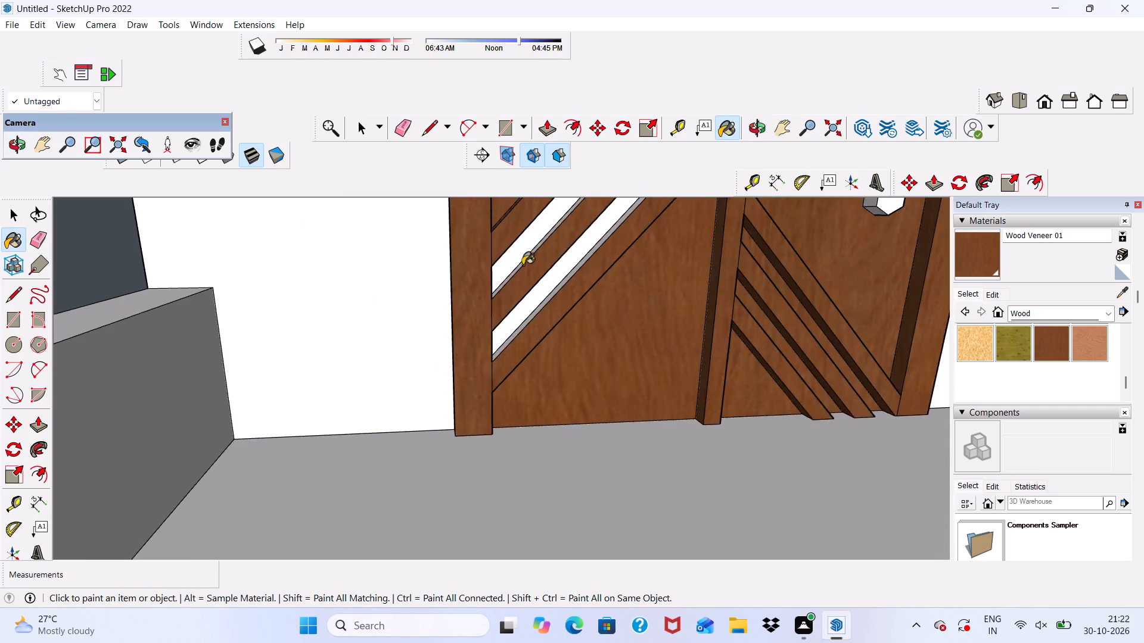
scroll(523, 265, "up", 4)
left_click(517, 251)
scroll(558, 312, "up", 5)
left_click(558, 311)
scroll(520, 286, "up", 4)
scroll(461, 236, "up", 3)
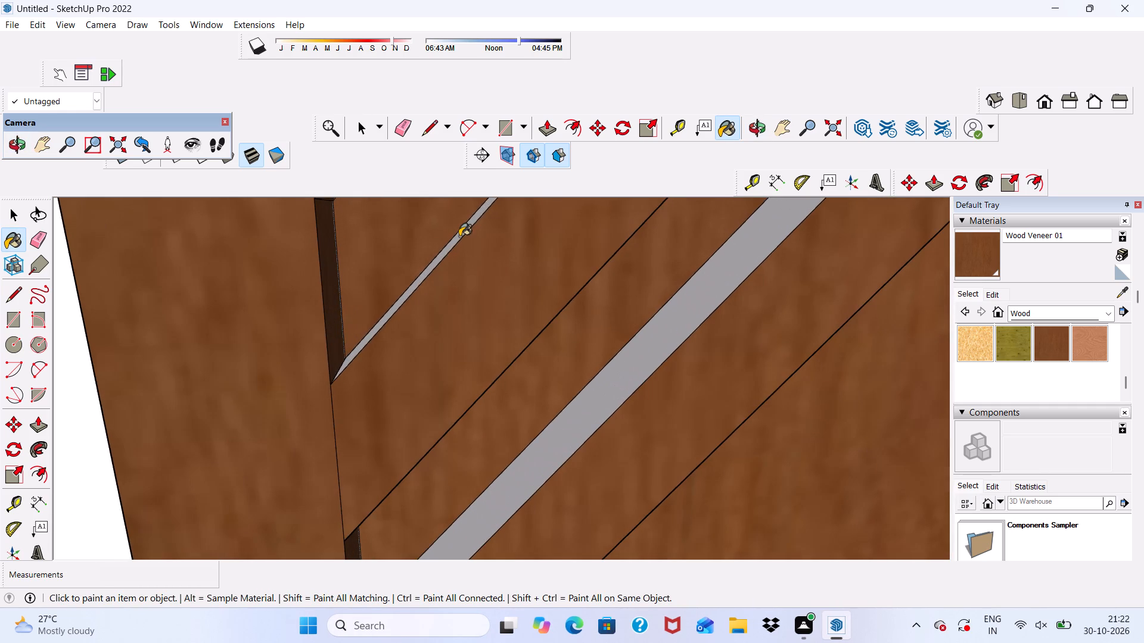
left_click(459, 236)
scroll(477, 249, "down", 3)
left_click(603, 367)
left_click_drag(594, 345, 599, 353)
Examine the hexagon-decorated double door from outside the front of the balcony.
scroll(542, 309, "down", 20)
scroll(577, 260, "down", 1)
middle_click_drag(551, 308, 477, 289)
scroll(469, 282, "down", 13)
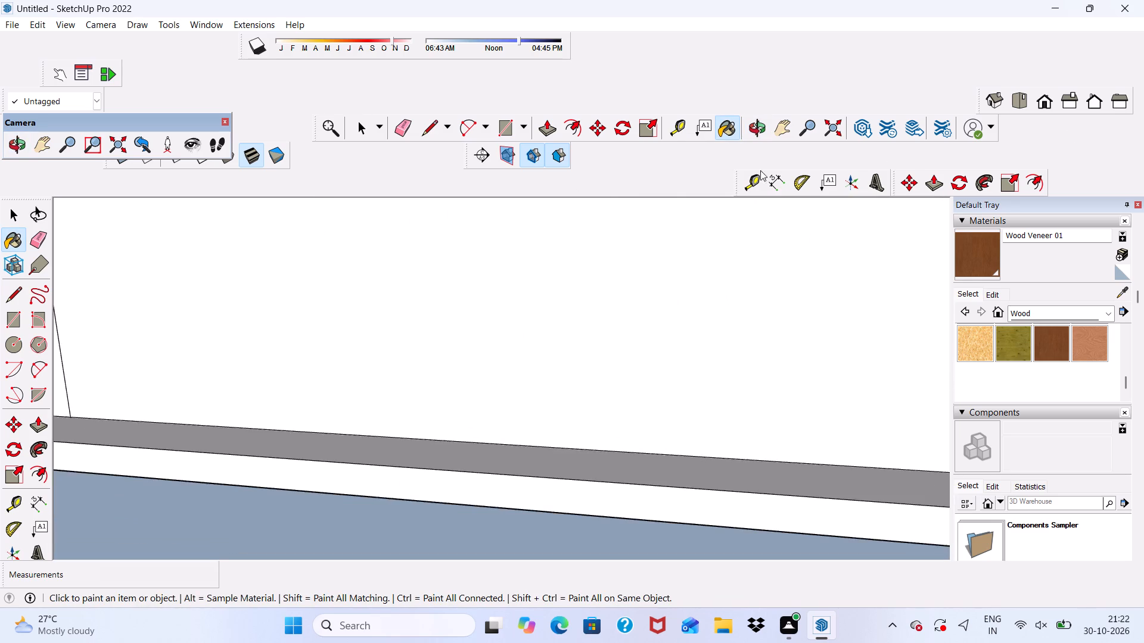
left_click(1044, 104)
scroll(942, 286, "down", 6)
scroll(747, 489, "down", 9)
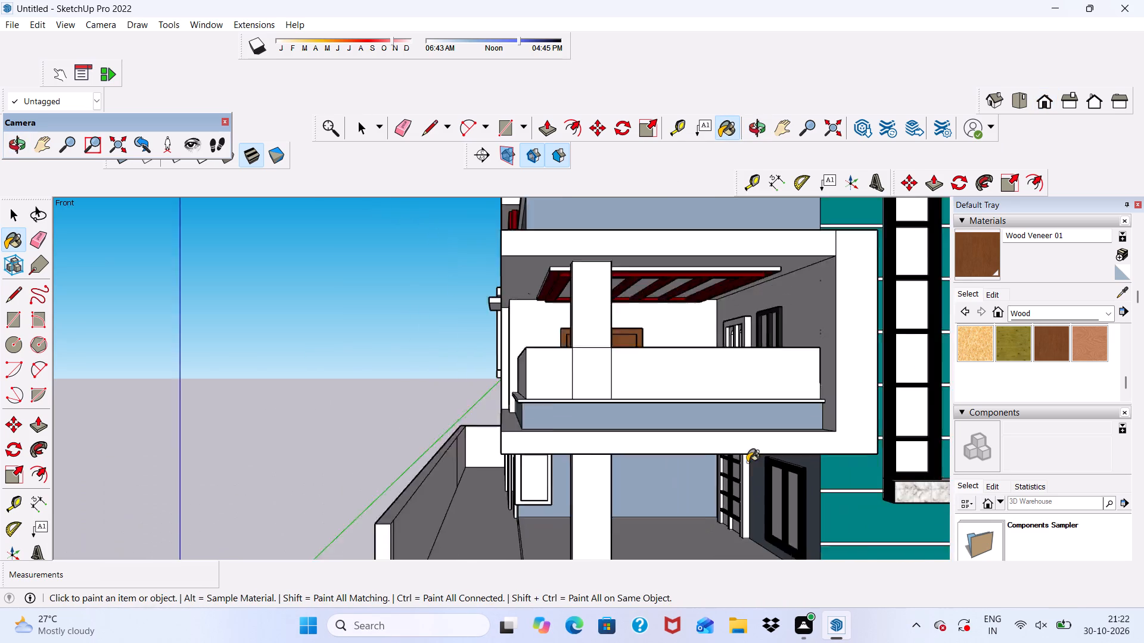
scroll(747, 462, "down", 6)
middle_click_drag(621, 464, 683, 517)
scroll(635, 457, "up", 10)
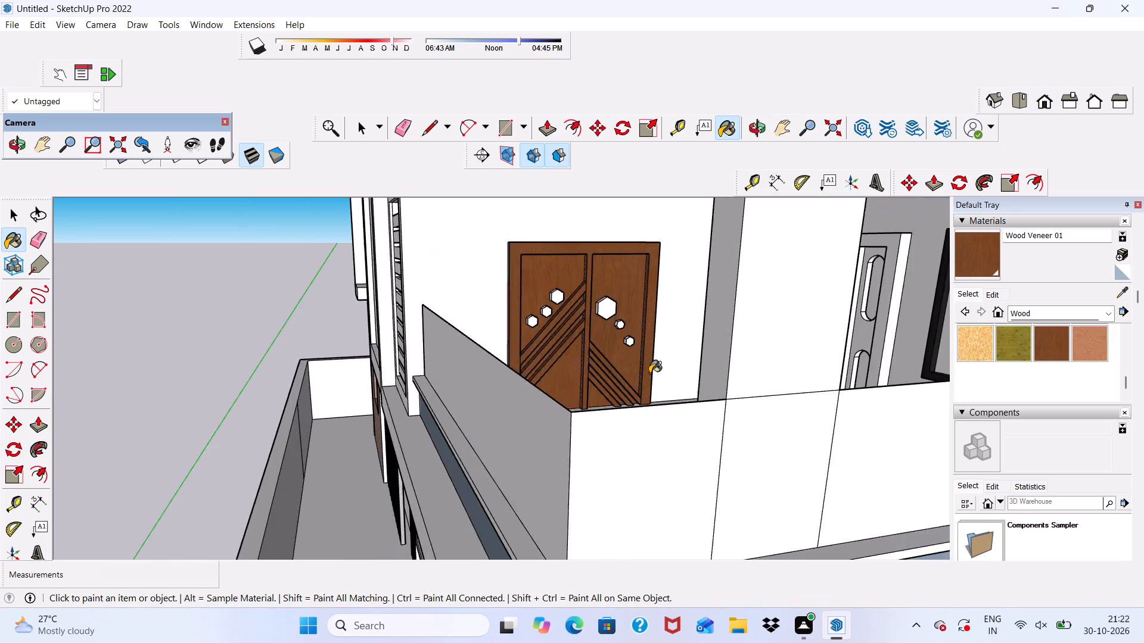
scroll(649, 373, "up", 7)
middle_click_drag(626, 382, 582, 492)
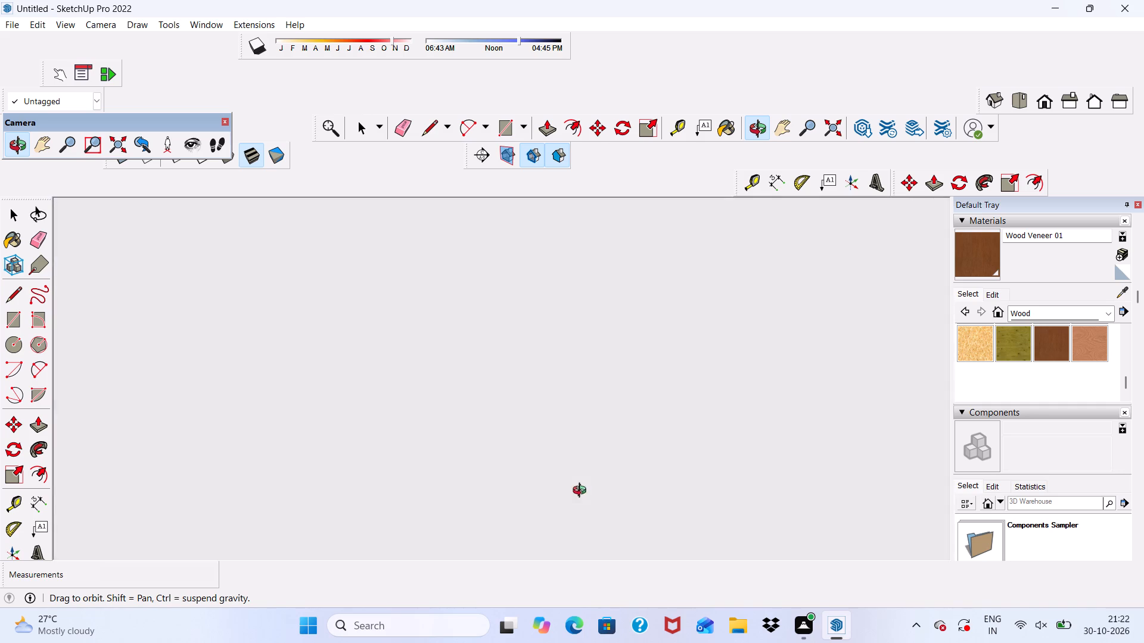
middle_click_drag(582, 492, 576, 444)
scroll(576, 444, "down", 5)
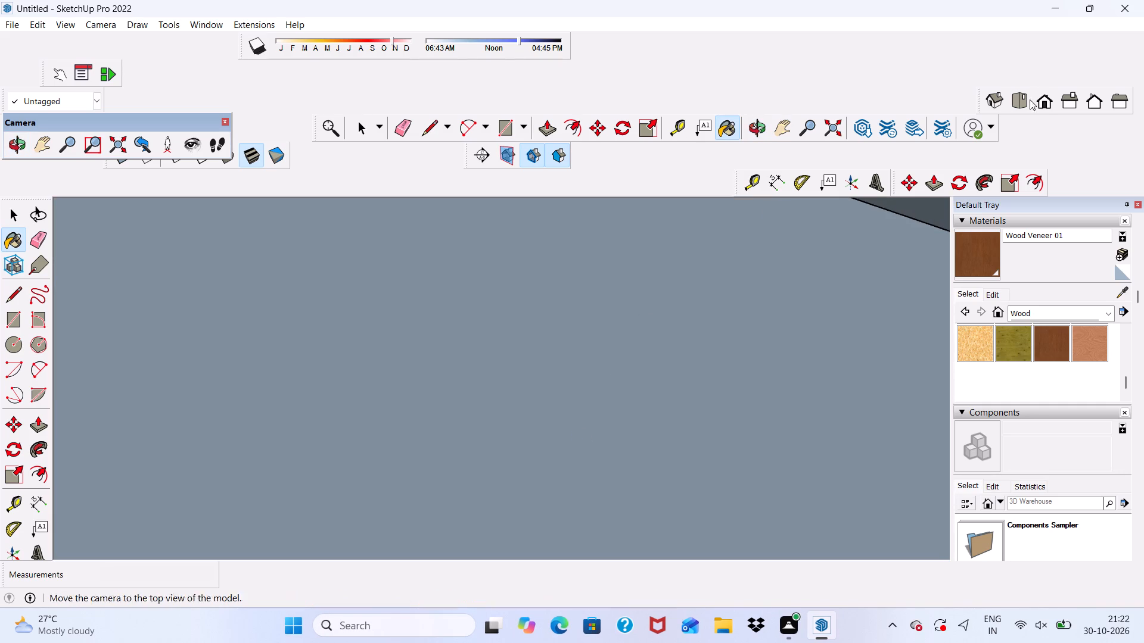
Paint the frame front, centre divider front and outer side face of the balcony's double door with rounded slots with Wood Veneer 01.
left_click(1048, 103)
scroll(919, 267, "down", 6)
scroll(714, 434, "down", 15)
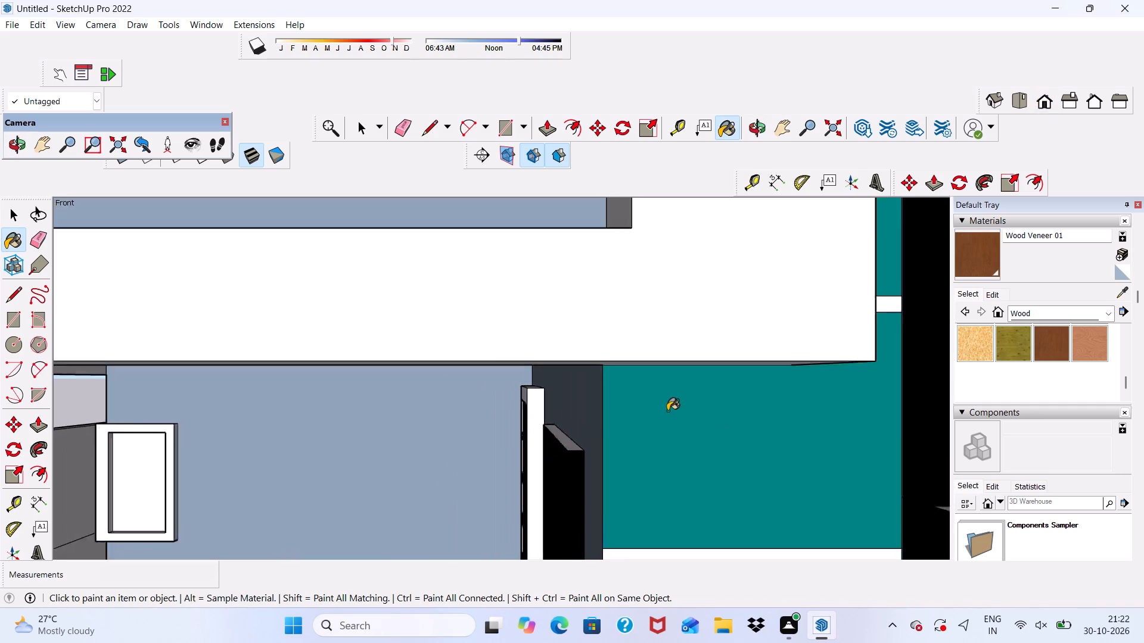
scroll(667, 411, "down", 3)
middle_click_drag(593, 464, 799, 462)
scroll(712, 427, "down", 6)
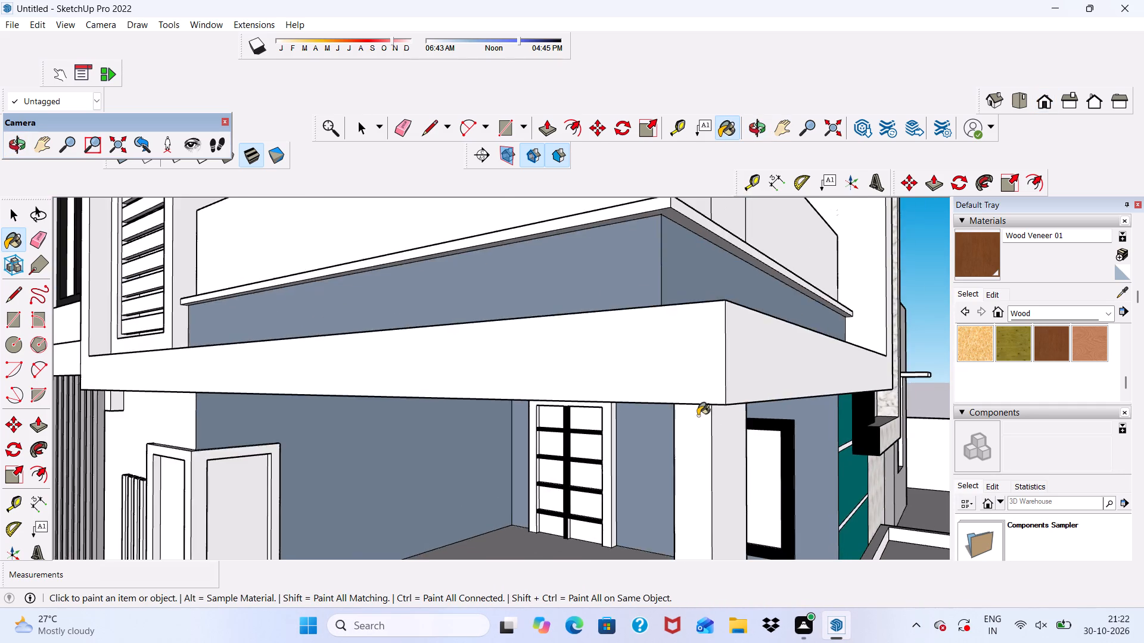
scroll(698, 416, "down", 7)
scroll(698, 417, "up", 2)
scroll(695, 417, "down", 7)
scroll(599, 313, "up", 4)
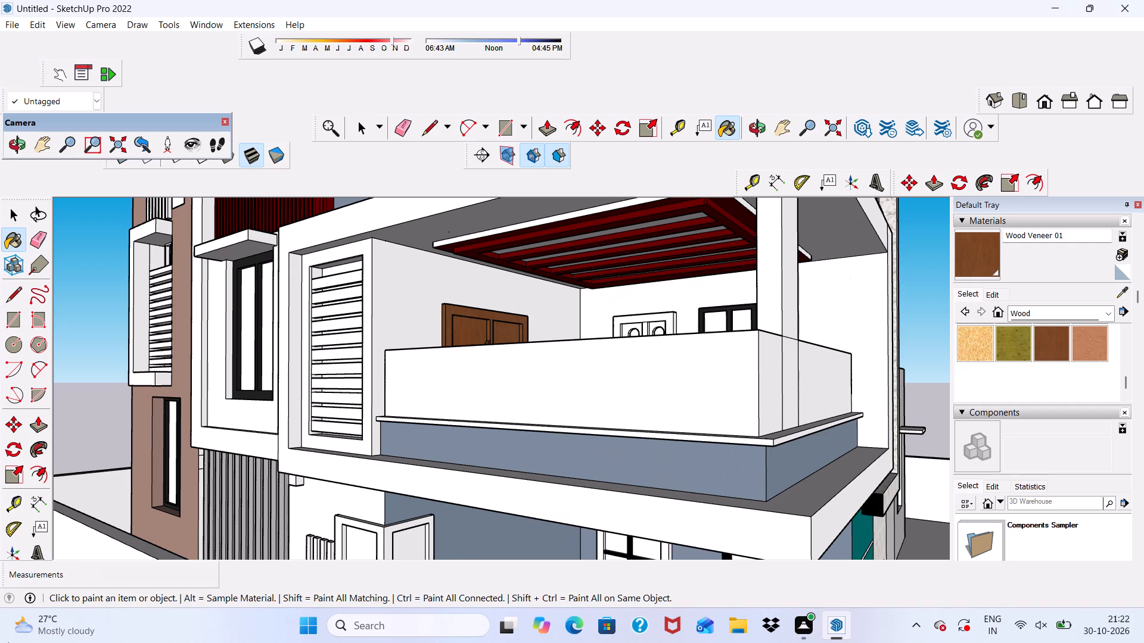
scroll(758, 300, "up", 5)
scroll(569, 334, "up", 3)
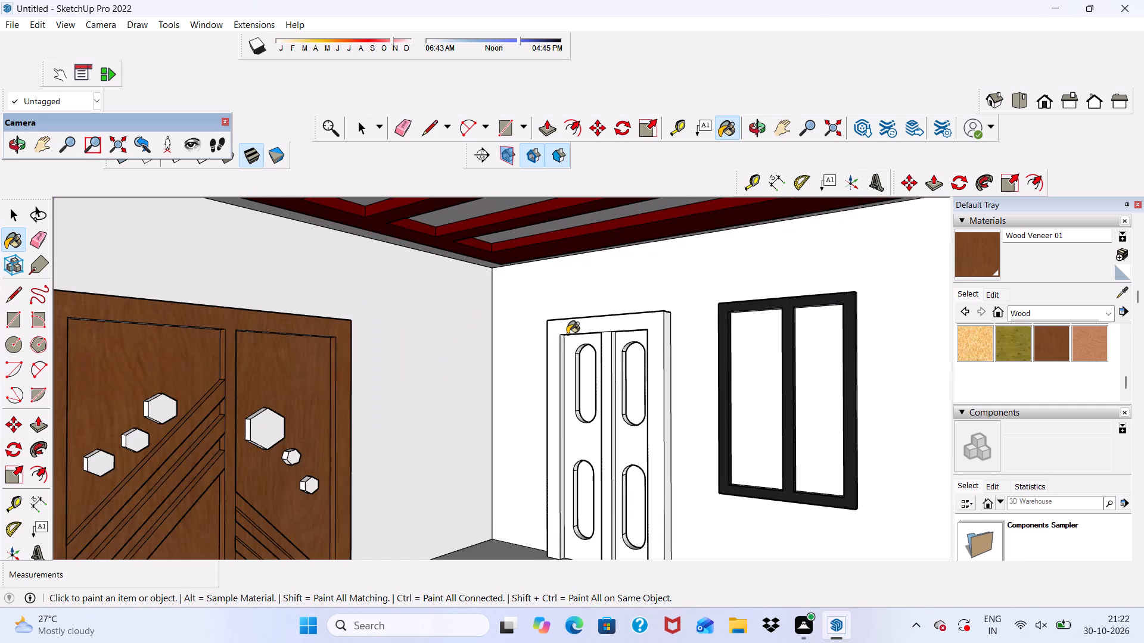
middle_click_drag(567, 334, 601, 351)
scroll(601, 351, "up", 4)
left_click(608, 337)
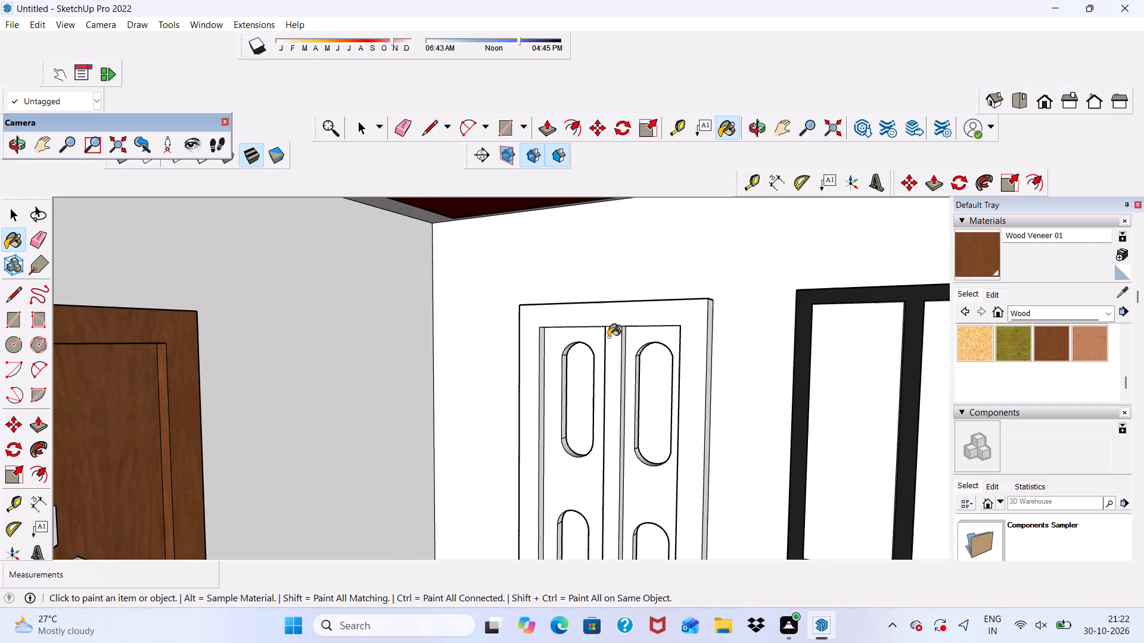
scroll(610, 303, "up", 4)
left_click(605, 313)
middle_click_drag(611, 372, 506, 380)
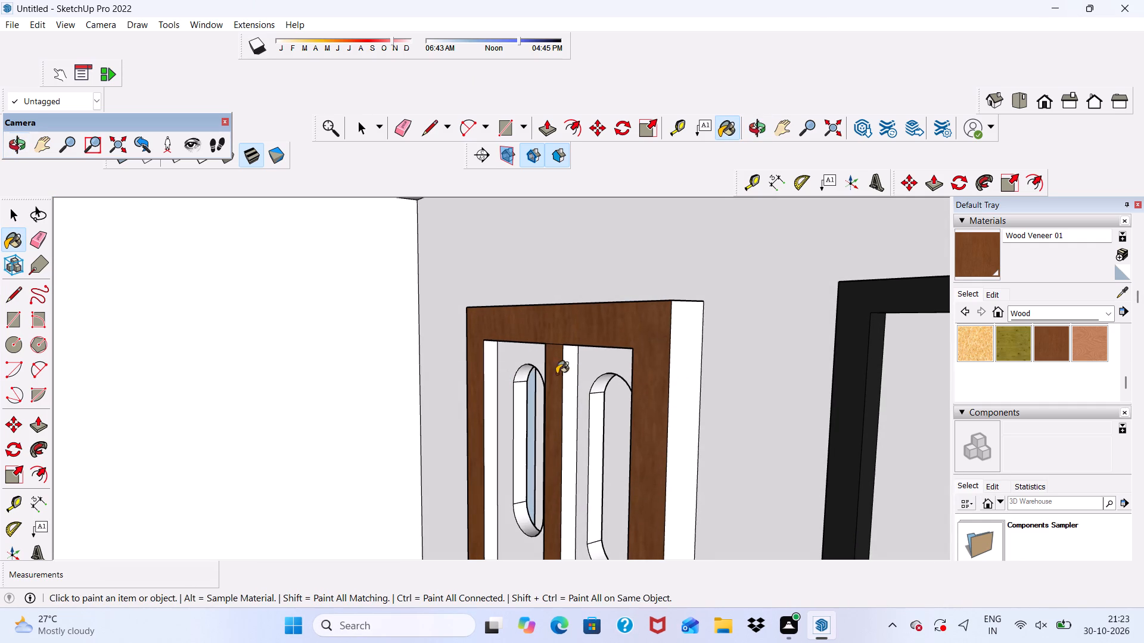
left_click(682, 391)
Paint the slotted door's left leaf panel, left jamb inner face and divider side face towards the right leaf with Wood Veneer 01.
scroll(588, 388, "up", 5)
left_click(566, 365)
scroll(488, 358, "up", 2)
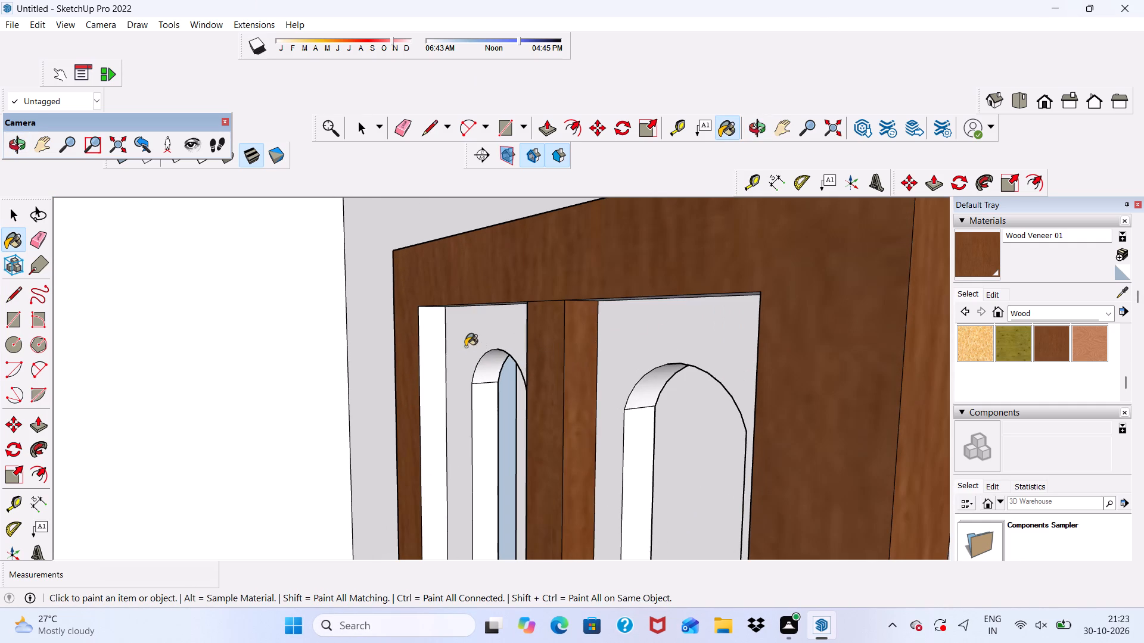
left_click(465, 347)
left_click(428, 344)
Paint the slotted door's frame head undersides above both leaves and the right leaf panel with Wood Veneer 01.
scroll(434, 332, "down", 1)
middle_click_drag(434, 332, 505, 271)
scroll(503, 323, "up", 4)
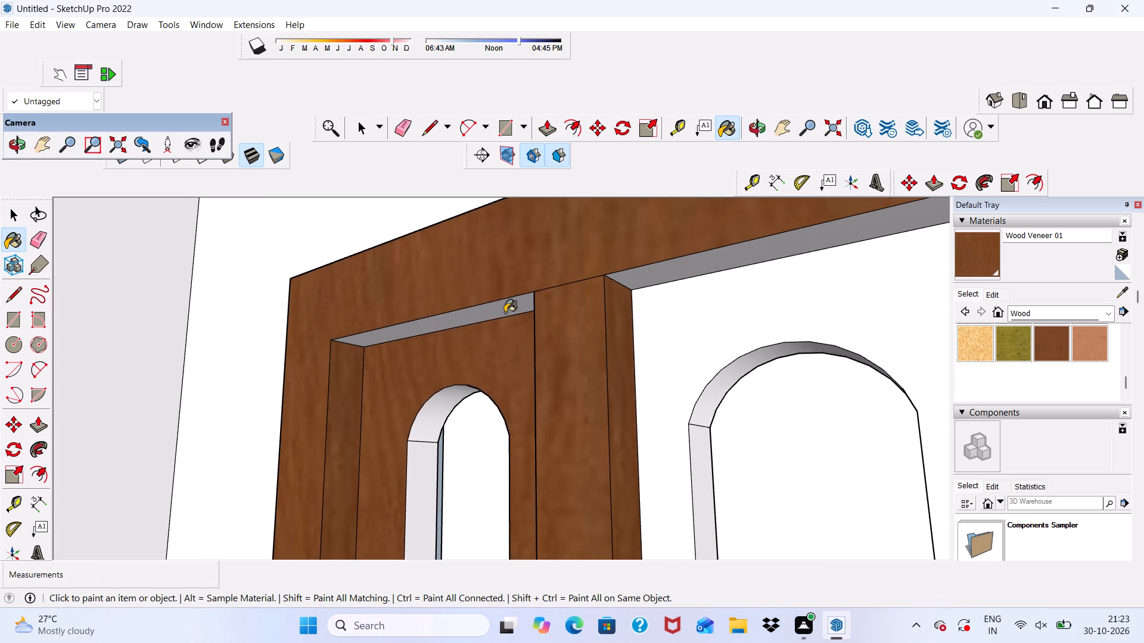
left_click(505, 313)
left_click(669, 277)
left_click(663, 322)
scroll(552, 287, "down", 7)
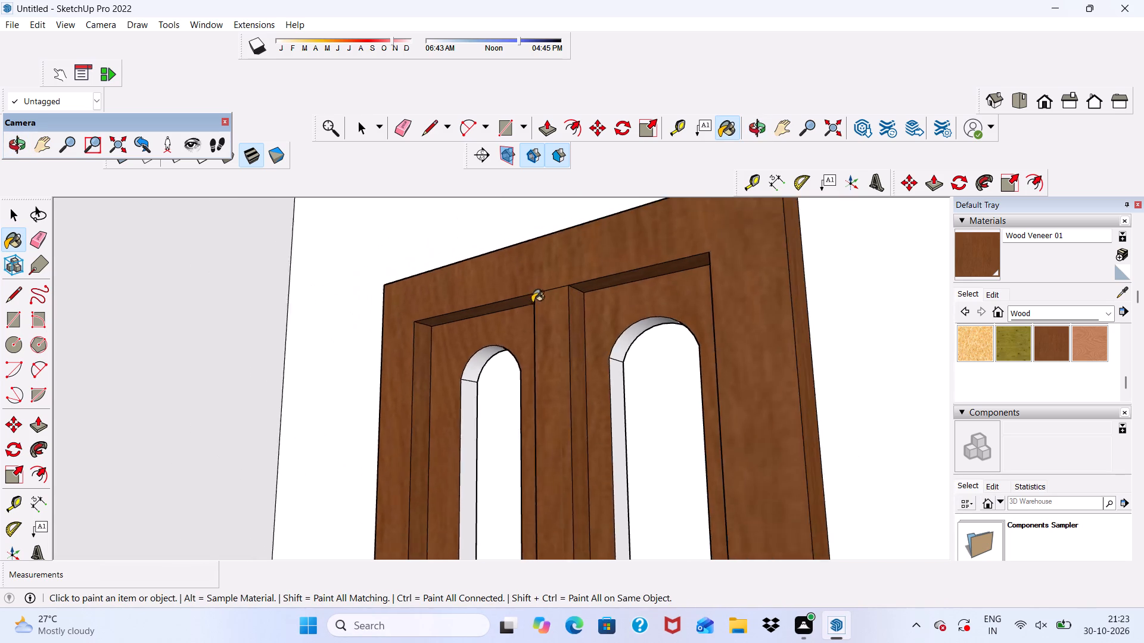
Paint the slotted door's right jamb inner face and the divider side face towards the left leaf with Wood Veneer 01.
scroll(532, 302, "down", 1)
middle_click_drag(533, 311, 782, 351)
scroll(732, 405, "up", 4)
left_click(677, 361)
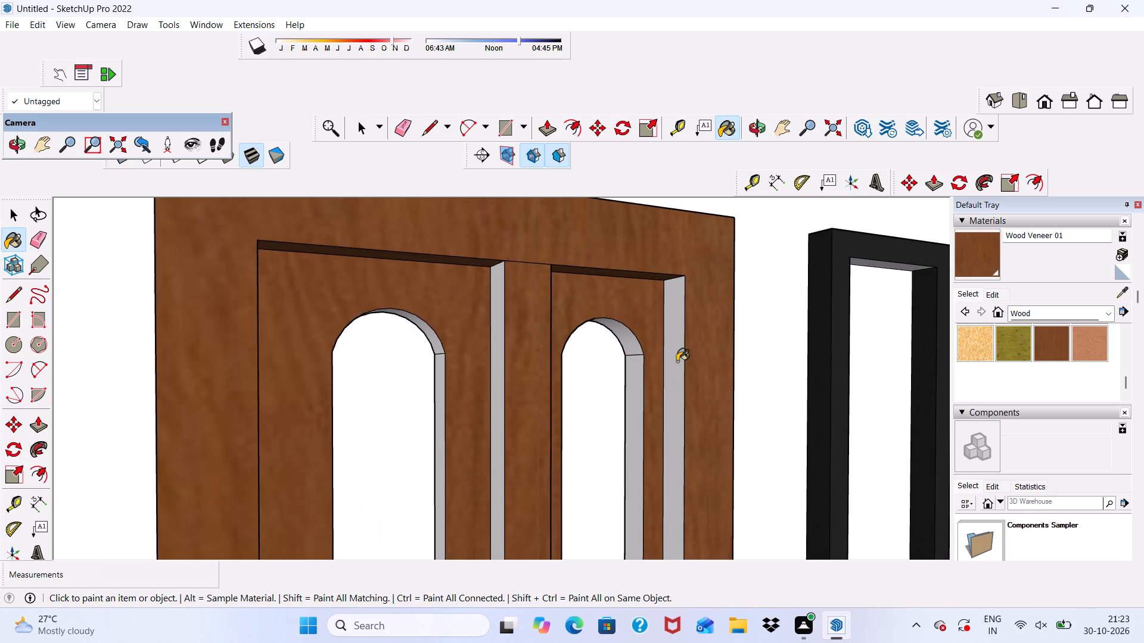
left_click(499, 360)
scroll(471, 331, "down", 13)
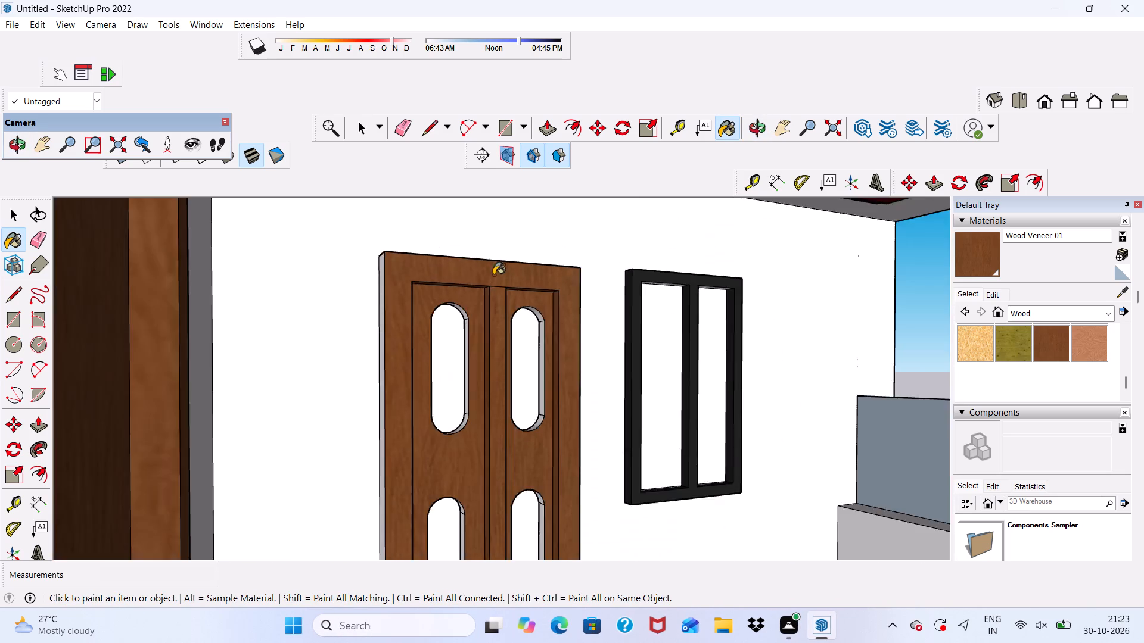
scroll(493, 275, "down", 4)
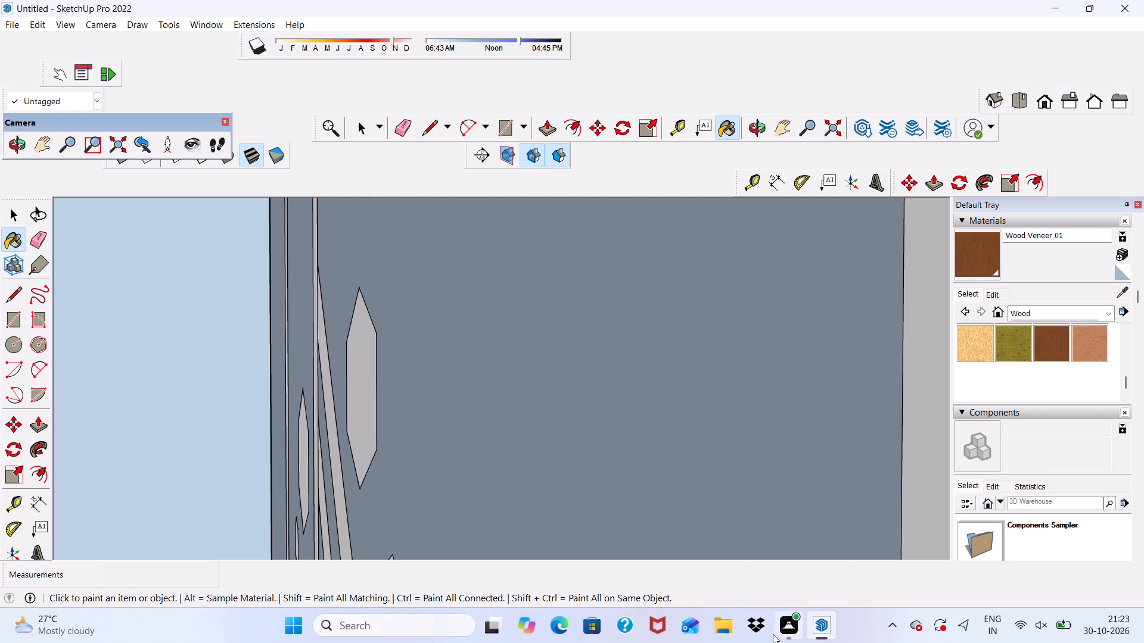
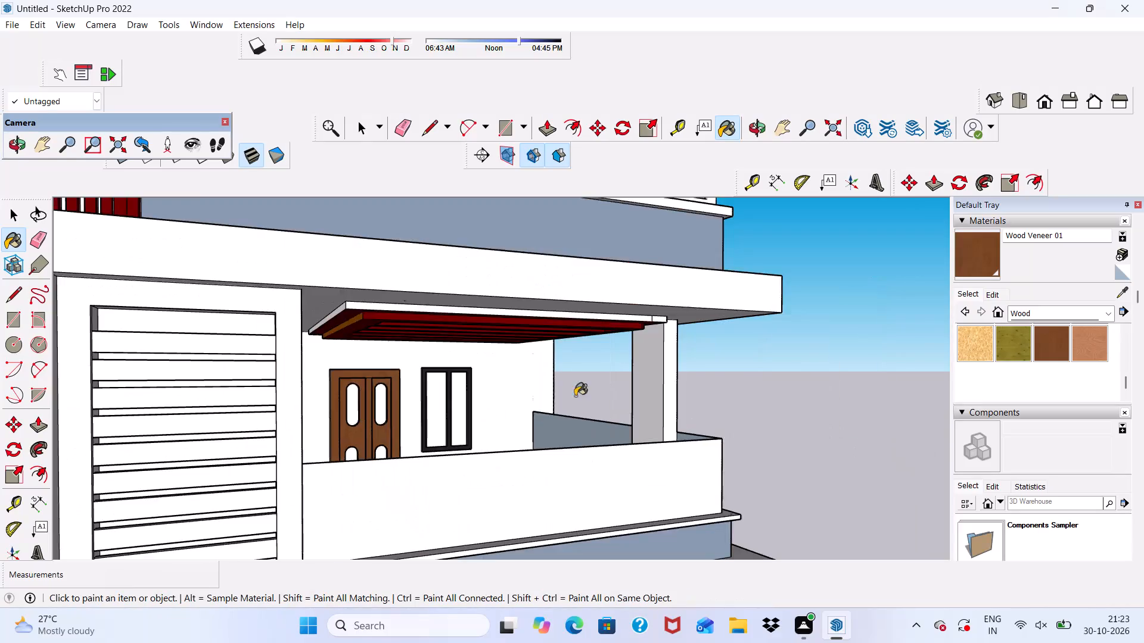
Paint the balcony double door's outer frame side and the panel behind its oval openings with Wood Veneer 01.
middle_click_drag(551, 387, 436, 427)
scroll(486, 384, "up", 15)
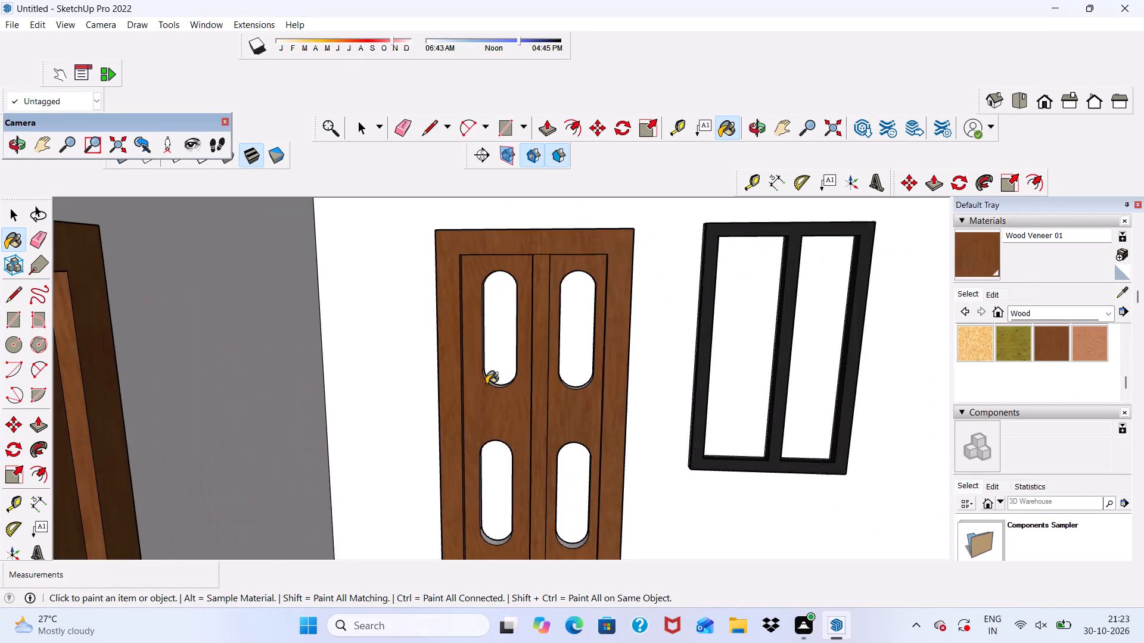
middle_click_drag(486, 384, 539, 371)
scroll(539, 371, "up", 3)
middle_click_drag(453, 391, 455, 392)
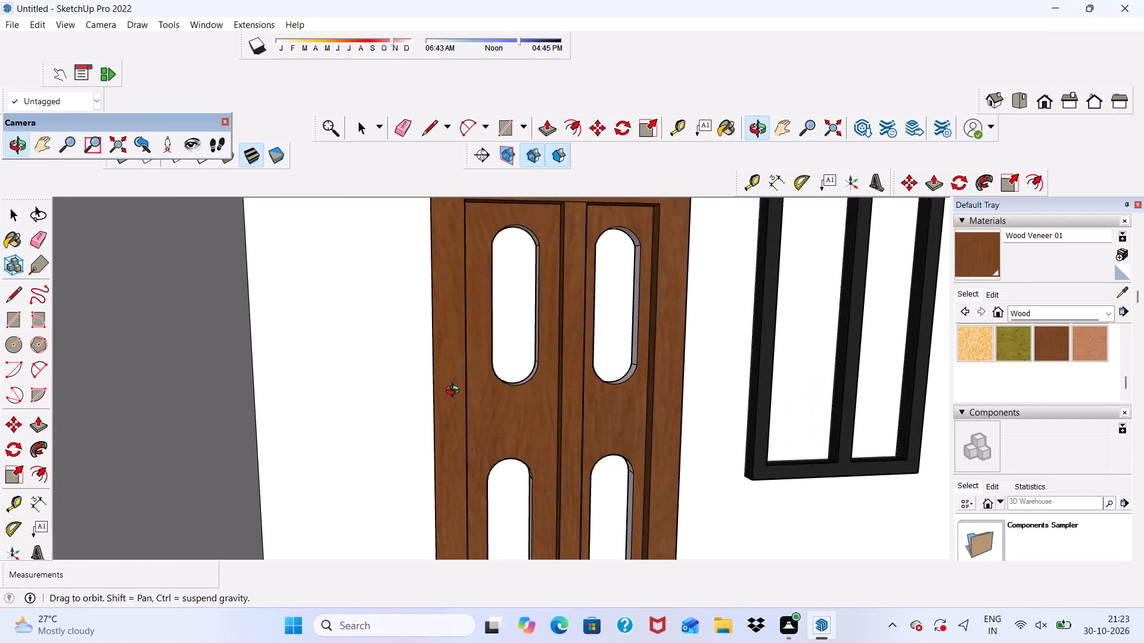
middle_click_drag(455, 392, 511, 410)
scroll(451, 389, "up", 5)
left_click(458, 356)
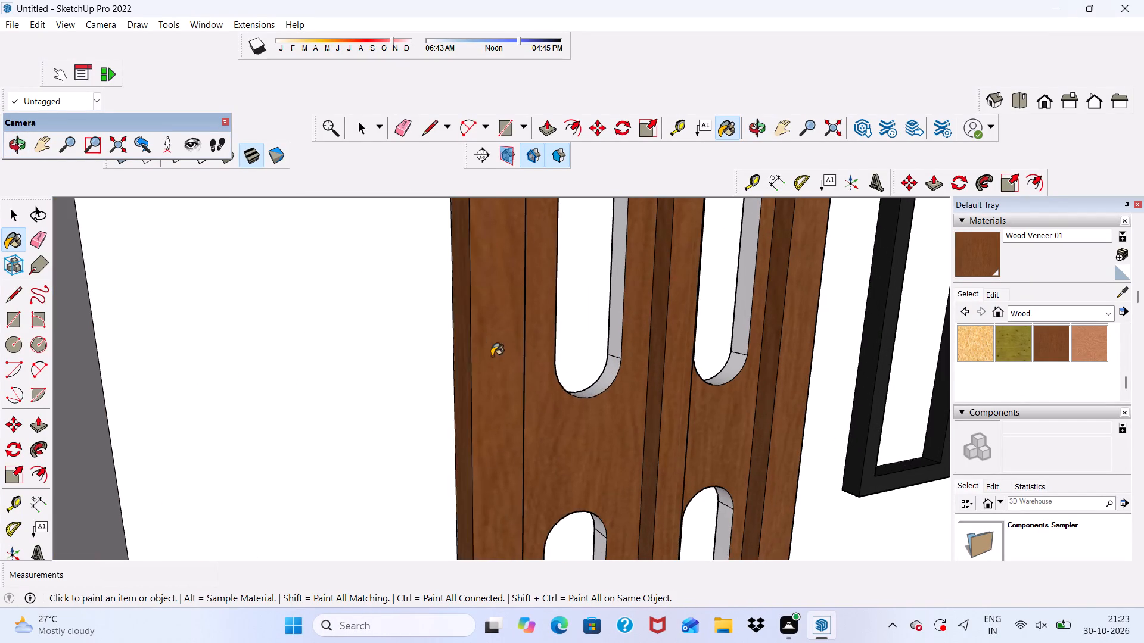
scroll(573, 383, "up", 3)
left_click(583, 391)
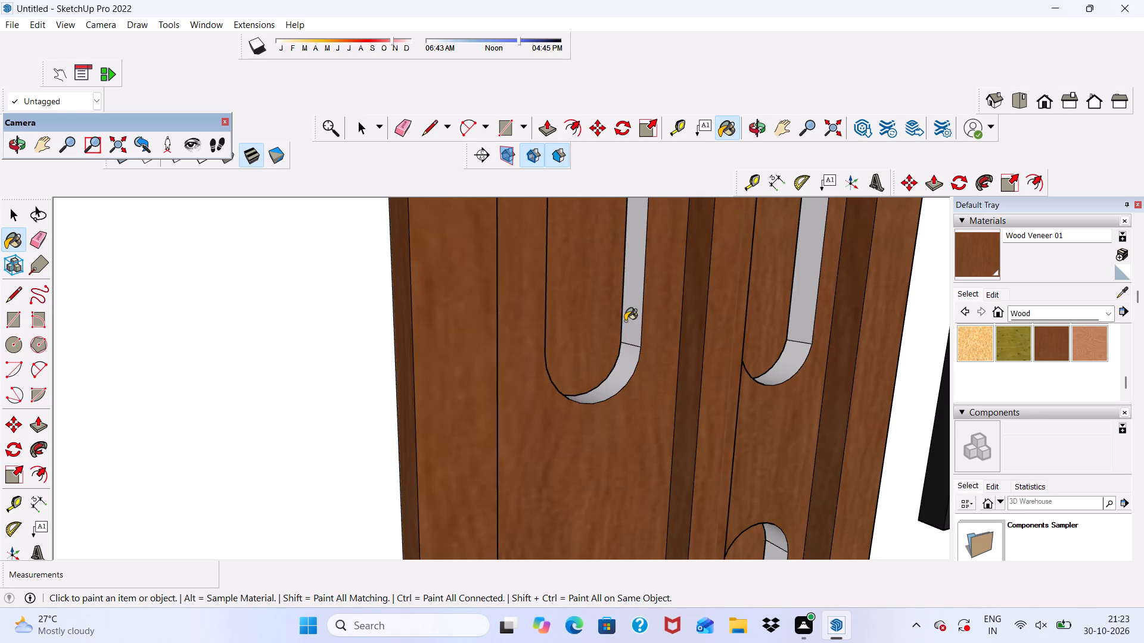
Paint the sides and bottom curve of the upper left oval, plus the upper right oval's left side and bottom curve, with Wood Veneer 01.
left_click(625, 321)
left_click(617, 383)
scroll(616, 384, "down", 3)
middle_click_drag(614, 394, 406, 422)
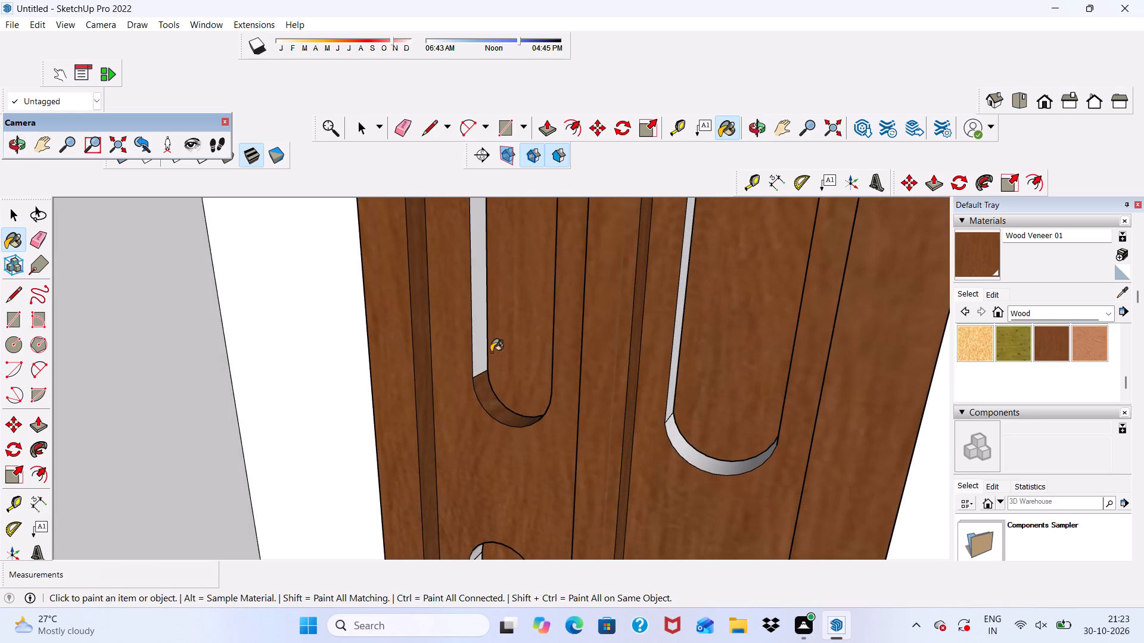
left_click(484, 341)
scroll(617, 331, "down", 3)
scroll(728, 364, "up", 3)
left_click(697, 361)
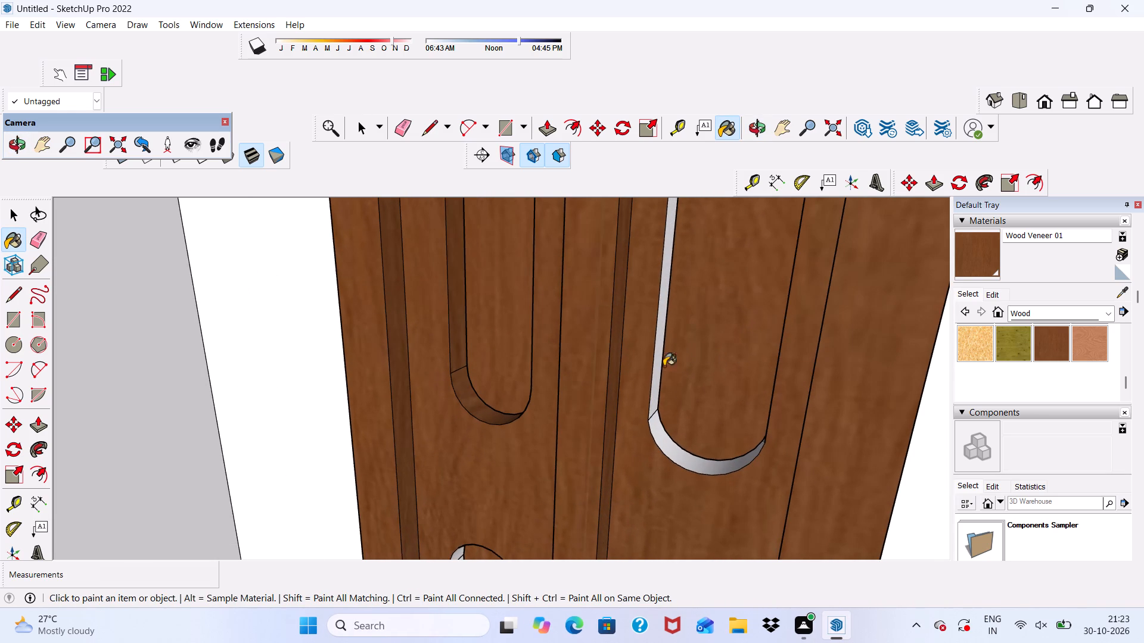
left_click(657, 367)
left_click(663, 431)
Paint the upper right oval's right side and the top curves of both upper ovals with Wood Veneer 01.
scroll(663, 422, "down", 3)
middle_click_drag(666, 422, 776, 377)
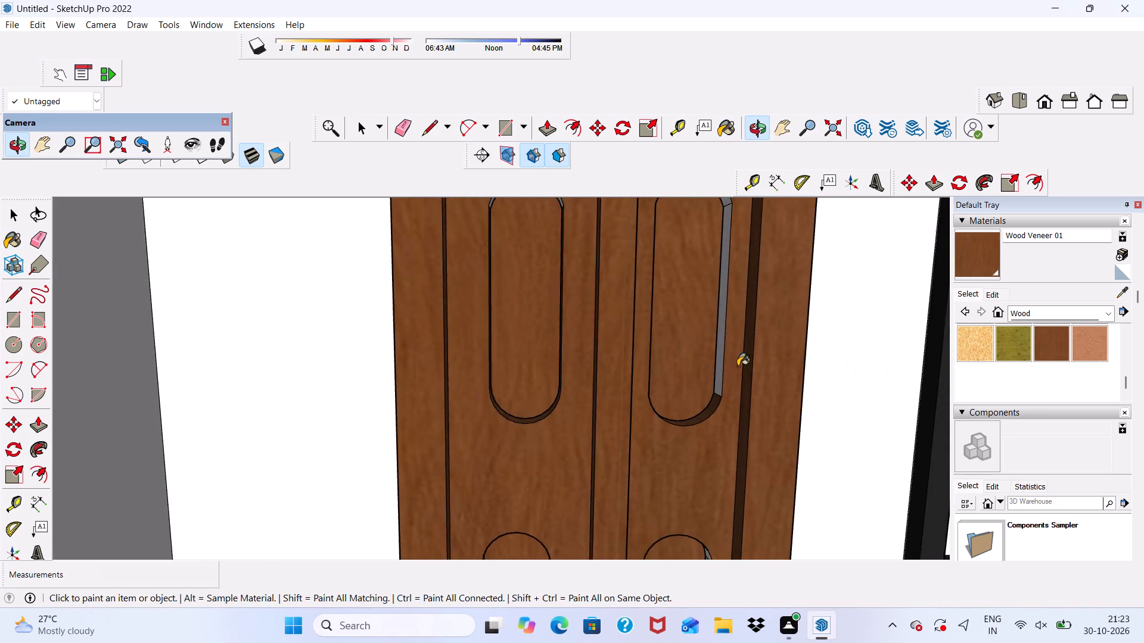
scroll(728, 357, "up", 3)
left_click(718, 337)
scroll(719, 374, "down", 7)
middle_click_drag(739, 444, 709, 354)
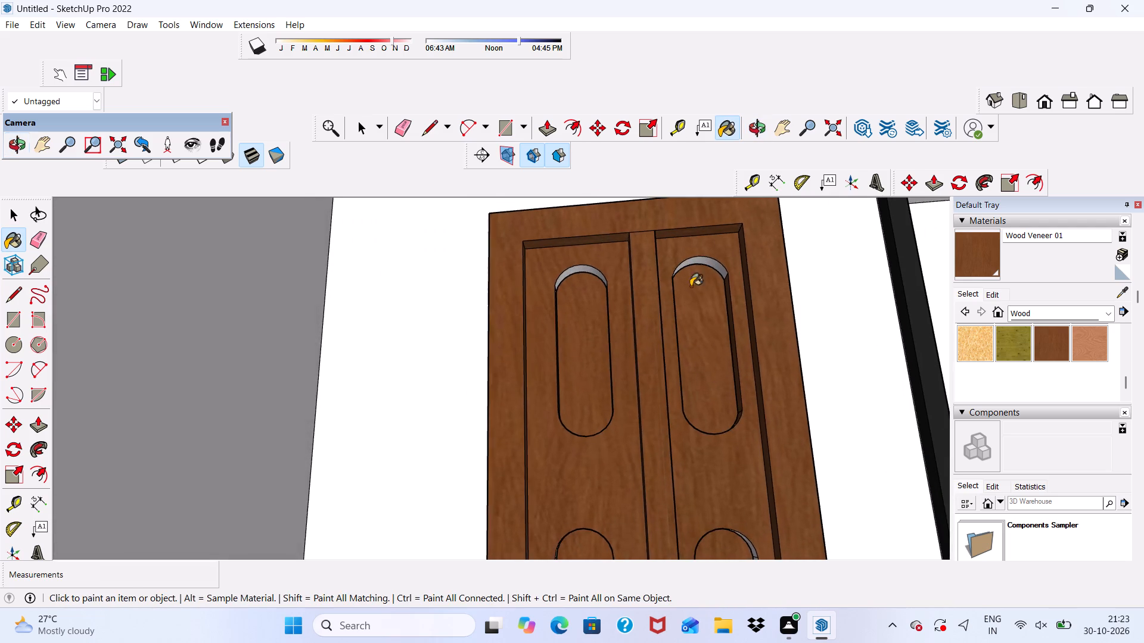
scroll(674, 229, "up", 2)
scroll(674, 229, "down", 2)
scroll(688, 253, "up", 8)
left_click(692, 266)
scroll(539, 321, "up", 2)
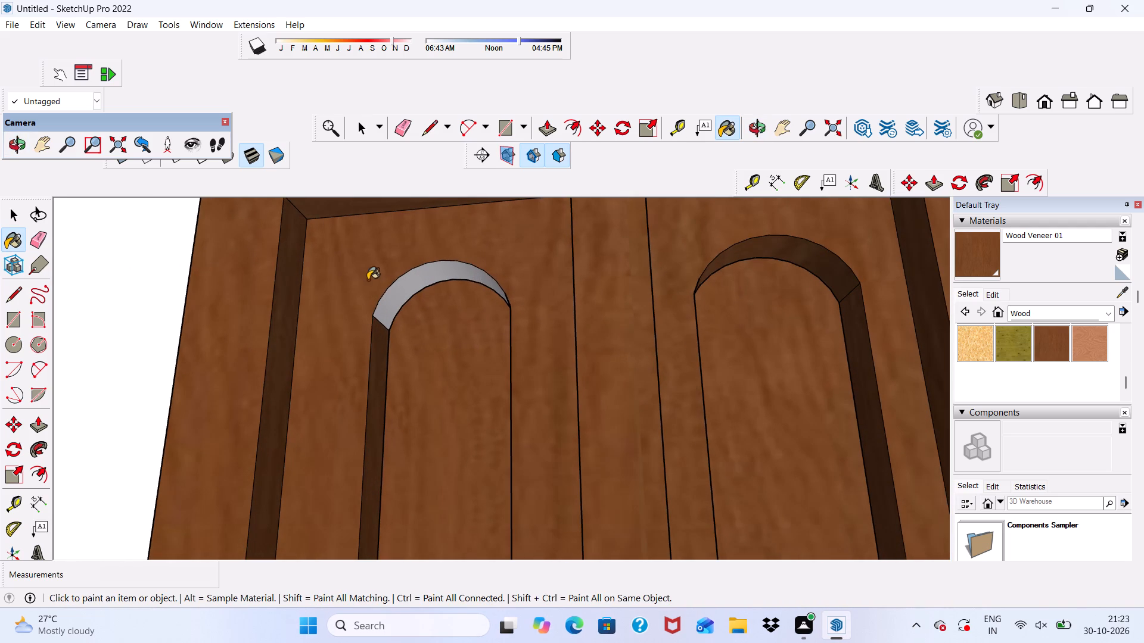
left_click(406, 294)
Paint the sides and top curve of the door's lower left oval recess with Wood Veneer 01.
scroll(406, 261, "down", 16)
middle_click_drag(484, 335, 453, 438)
scroll(512, 246, "down", 5)
scroll(523, 470, "up", 12)
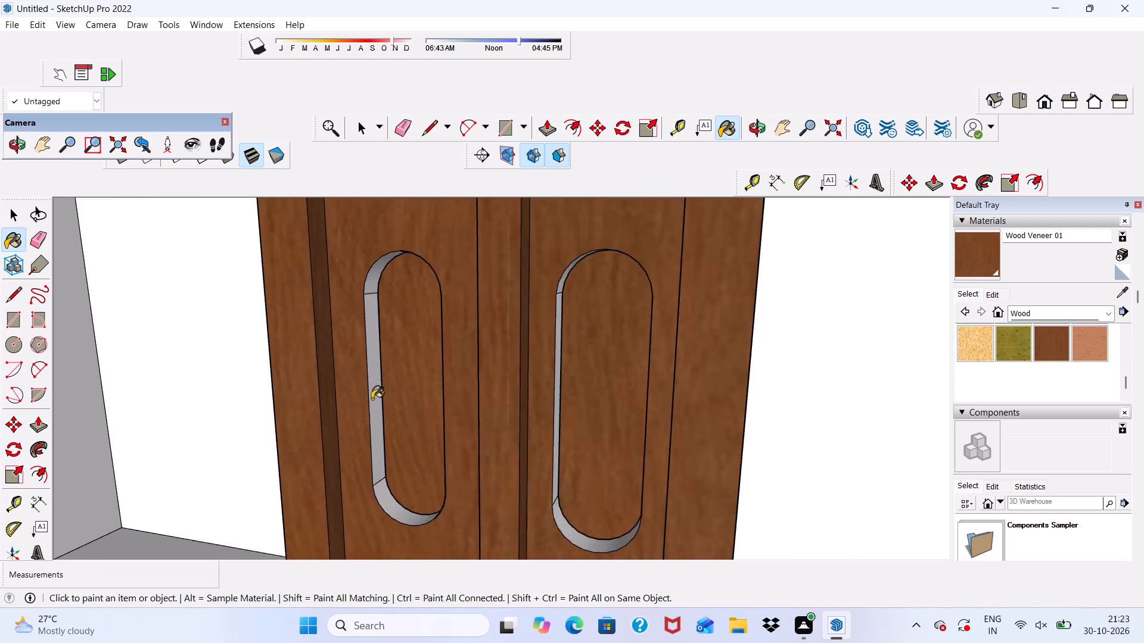
scroll(372, 399, "up", 4)
left_click(373, 376)
scroll(459, 146, "up", 5)
left_click(382, 217)
scroll(384, 229, "down", 3)
middle_click_drag(399, 263, 418, 263)
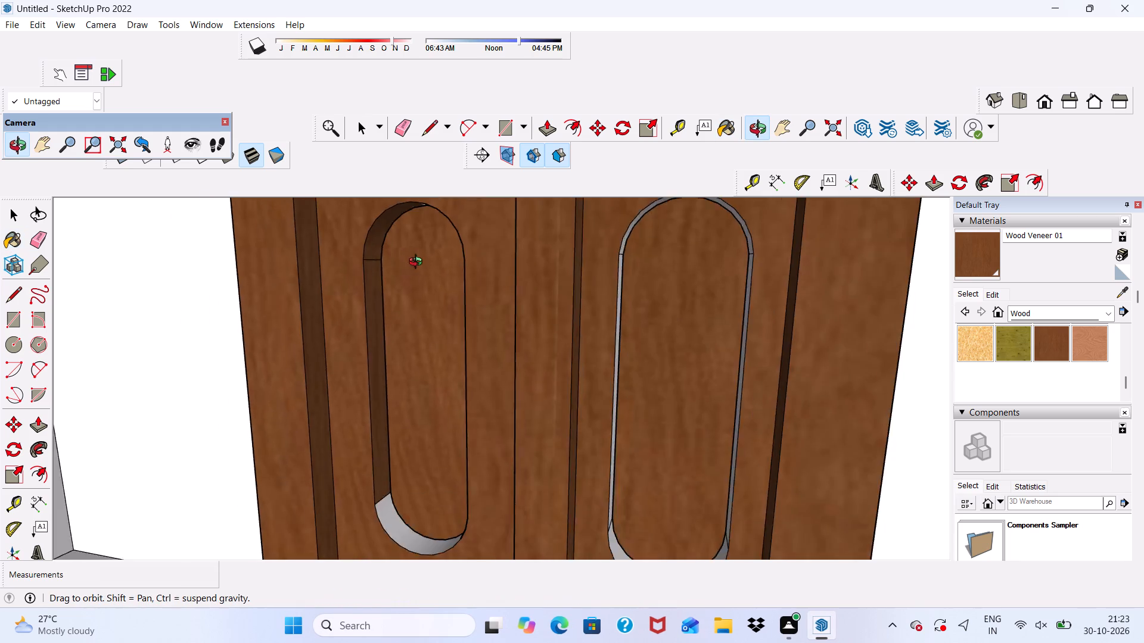
middle_click_drag(418, 263, 557, 220)
left_click(468, 315)
Paint the lower left oval's bottom curve and all inner edges of the lower right oval with Wood Veneer 01.
scroll(462, 252, "down", 6)
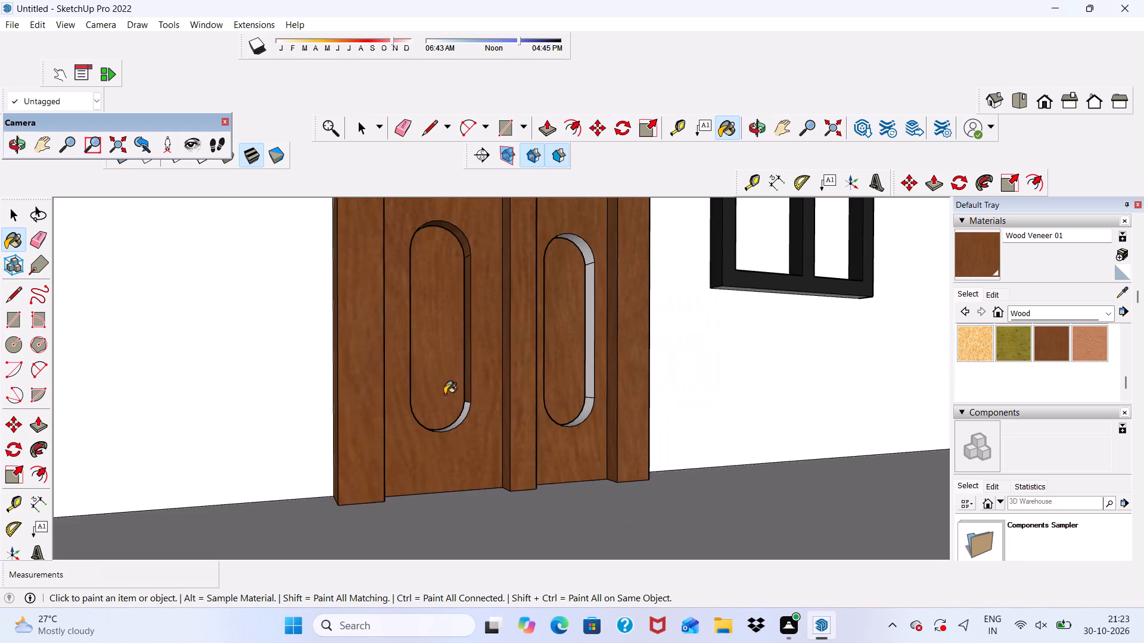
middle_click_drag(444, 394, 412, 464)
scroll(411, 464, "up", 2)
left_click(405, 458)
scroll(613, 454, "up", 1)
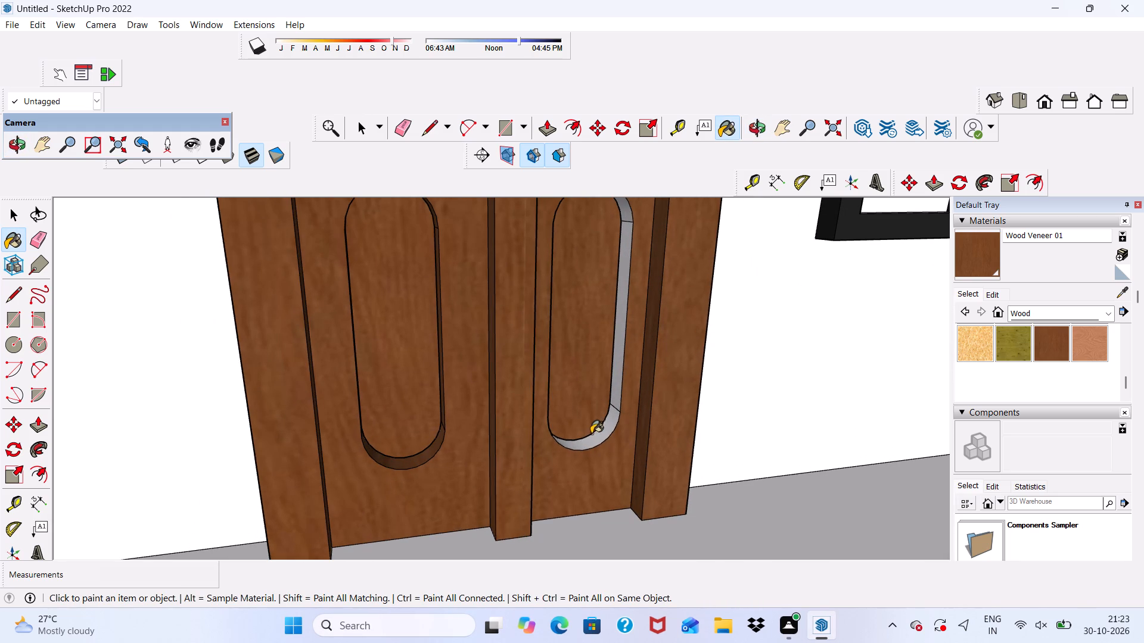
left_click(591, 444)
left_click(617, 379)
scroll(617, 379, "down", 1)
middle_click_drag(617, 379, 453, 351)
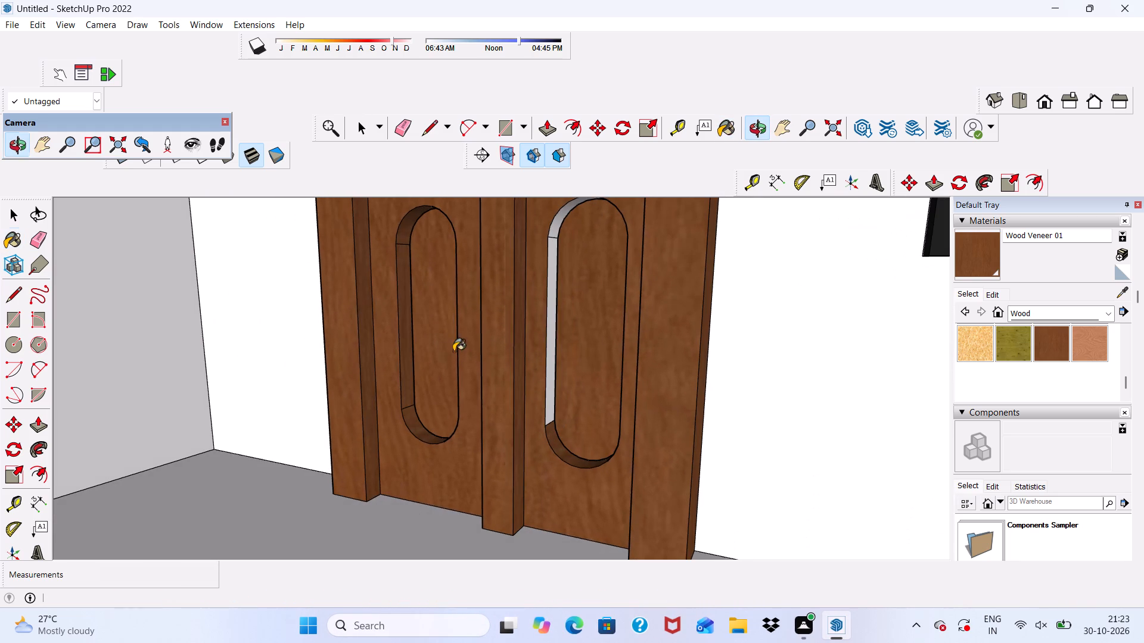
left_click(548, 344)
scroll(548, 344, "down", 5)
middle_click_drag(555, 325, 620, 235)
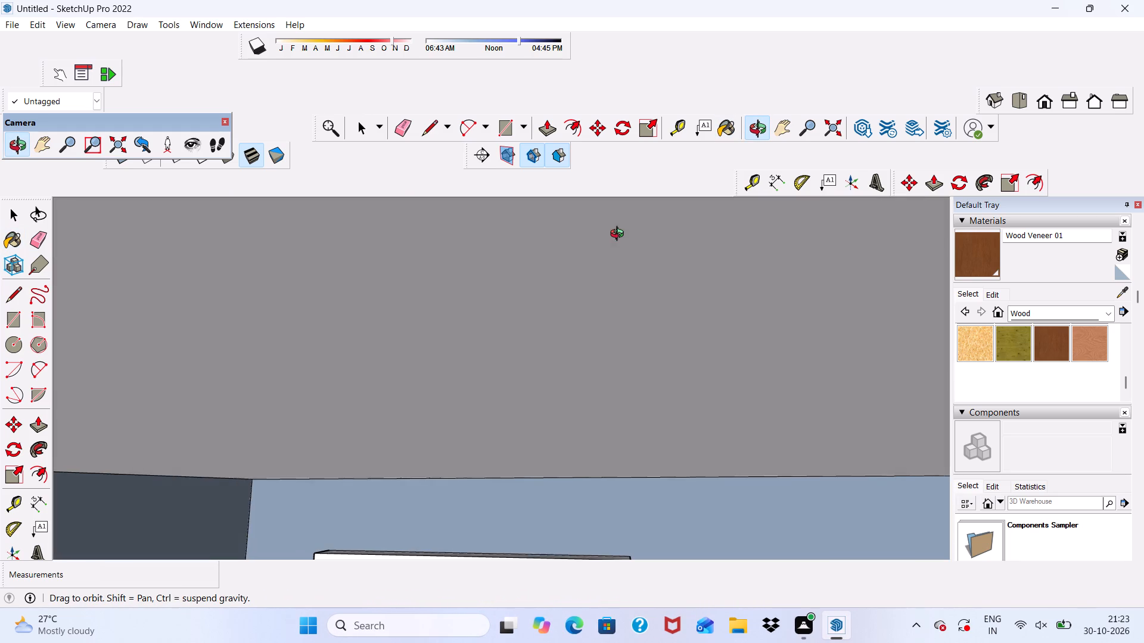
middle_click_drag(620, 235, 601, 271)
scroll(577, 267, "up", 7)
left_click(570, 253)
scroll(569, 252, "down", 9)
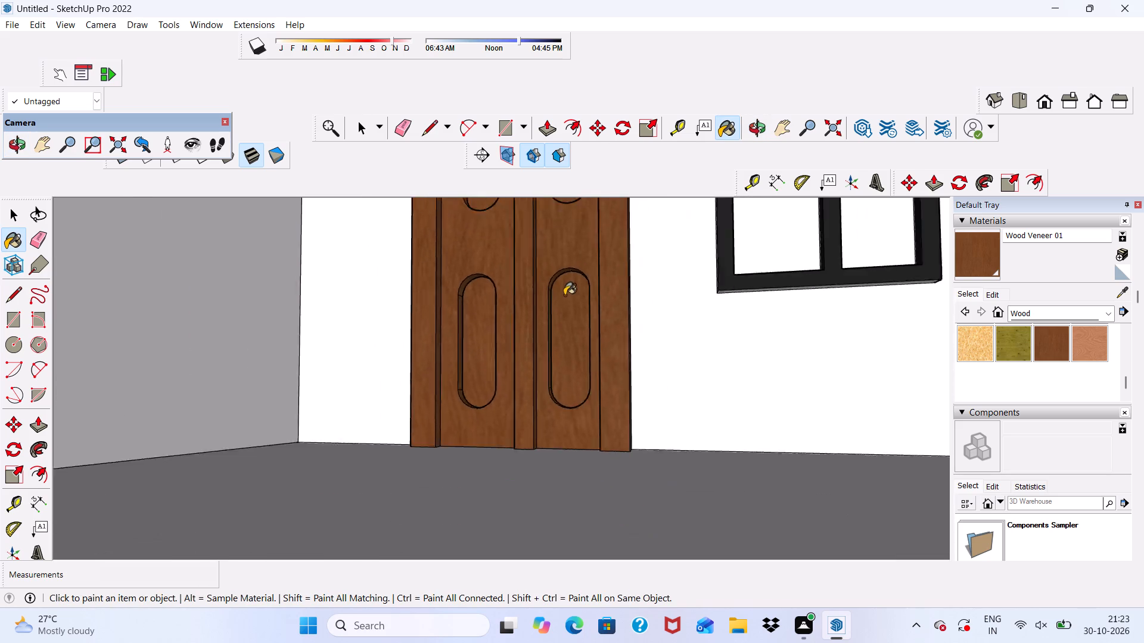
scroll(564, 295, "down", 14)
Paint the top edge of the oval-panelled balcony door's frame with Wood Veneer 01, starting from the front view.
left_click_drag(670, 237, 943, 136)
left_click(1045, 104)
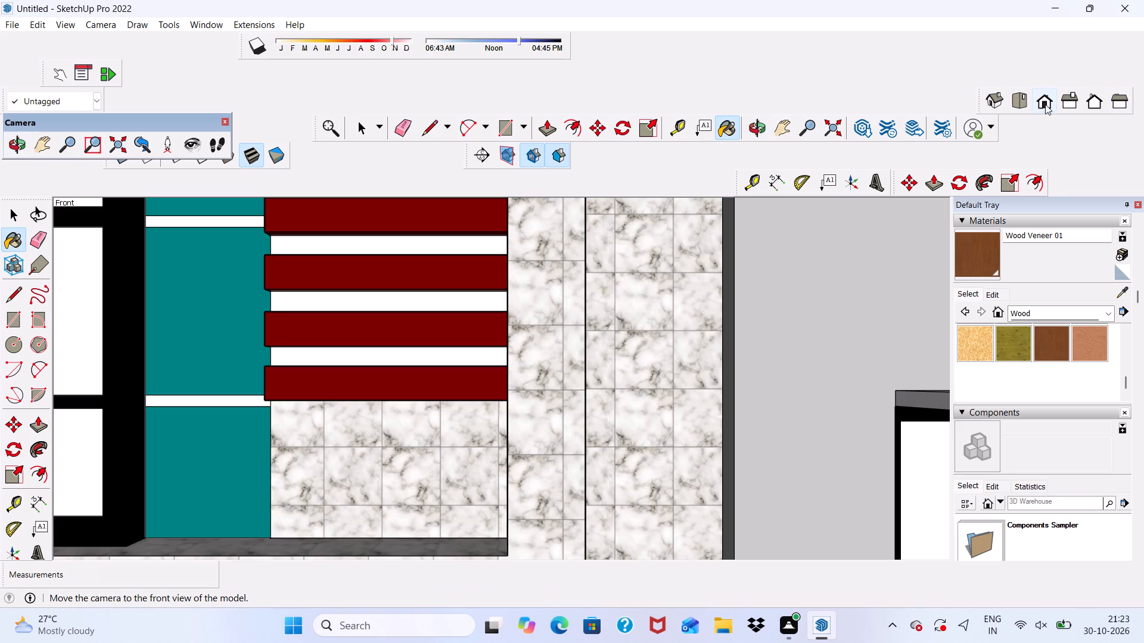
scroll(1035, 130, "down", 5)
scroll(741, 319, "down", 20)
scroll(741, 319, "down", 3)
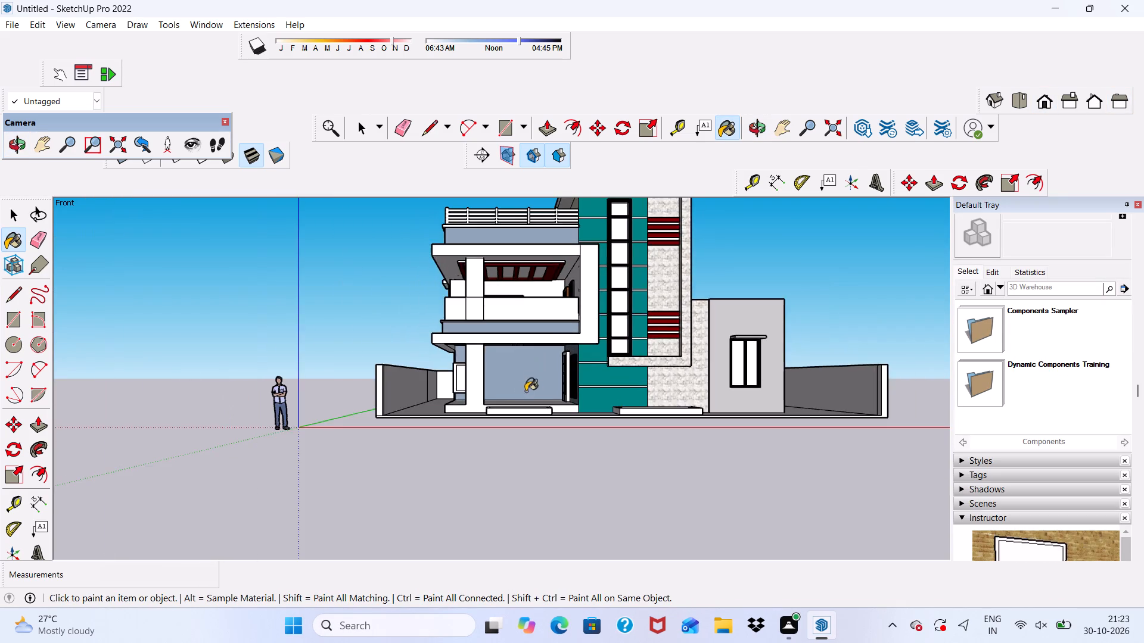
middle_click_drag(526, 391, 580, 460)
scroll(530, 291, "up", 2)
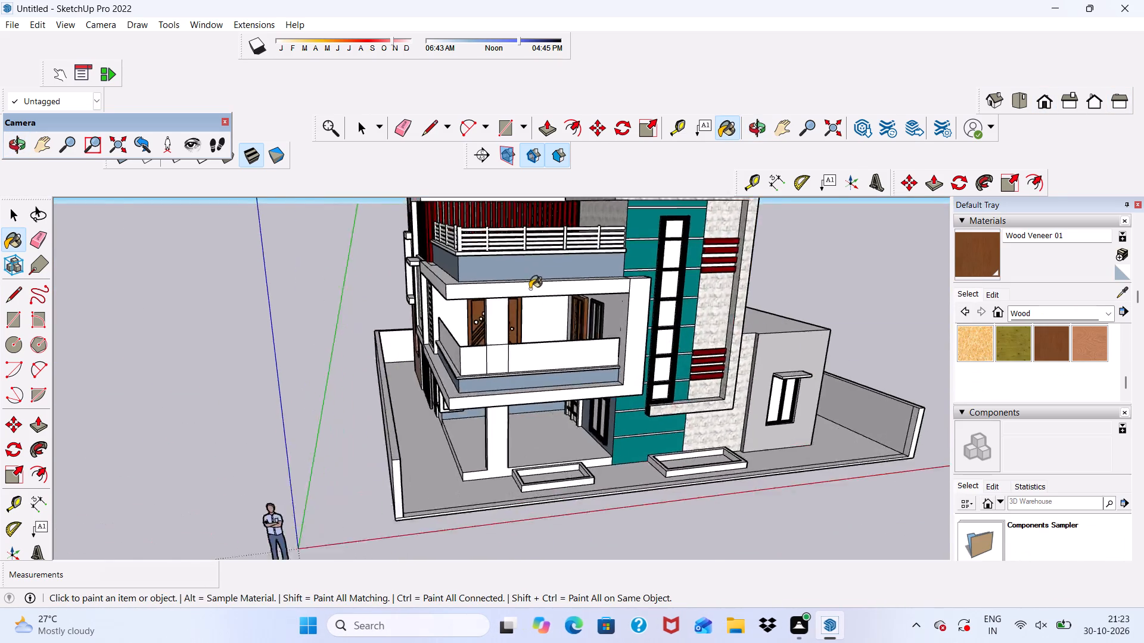
scroll(530, 289, "up", 8)
scroll(607, 284, "up", 9)
left_click(616, 285)
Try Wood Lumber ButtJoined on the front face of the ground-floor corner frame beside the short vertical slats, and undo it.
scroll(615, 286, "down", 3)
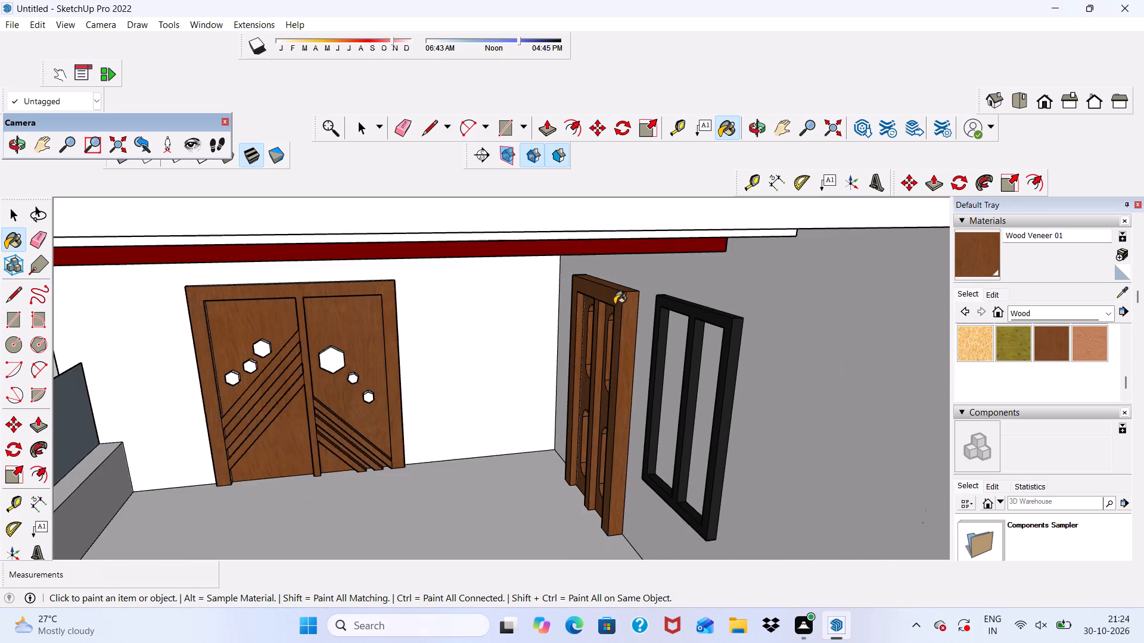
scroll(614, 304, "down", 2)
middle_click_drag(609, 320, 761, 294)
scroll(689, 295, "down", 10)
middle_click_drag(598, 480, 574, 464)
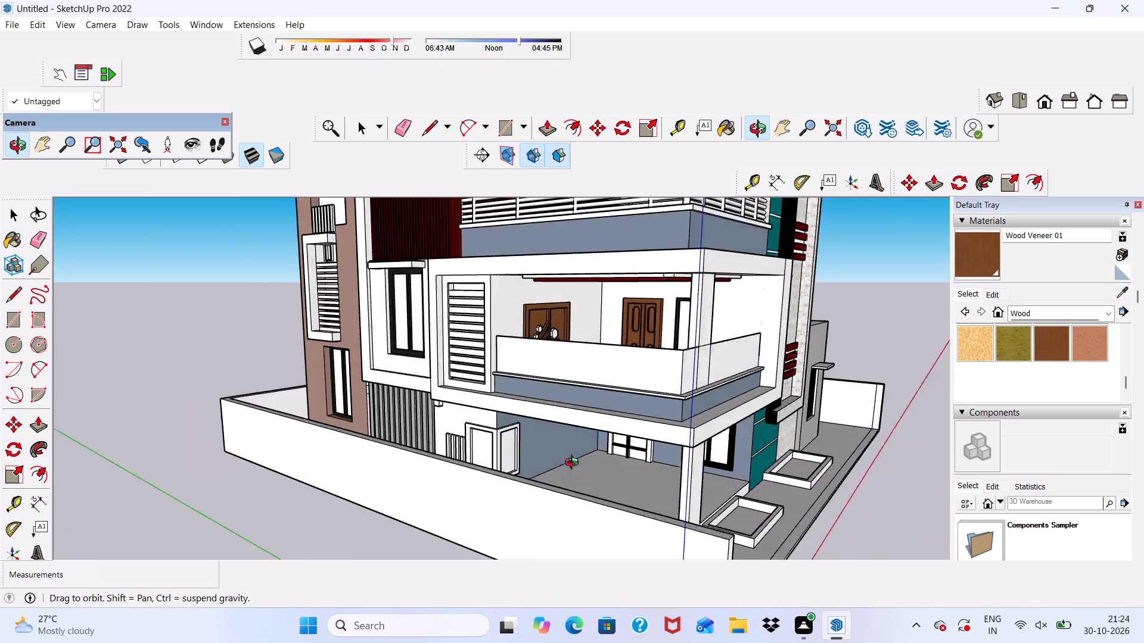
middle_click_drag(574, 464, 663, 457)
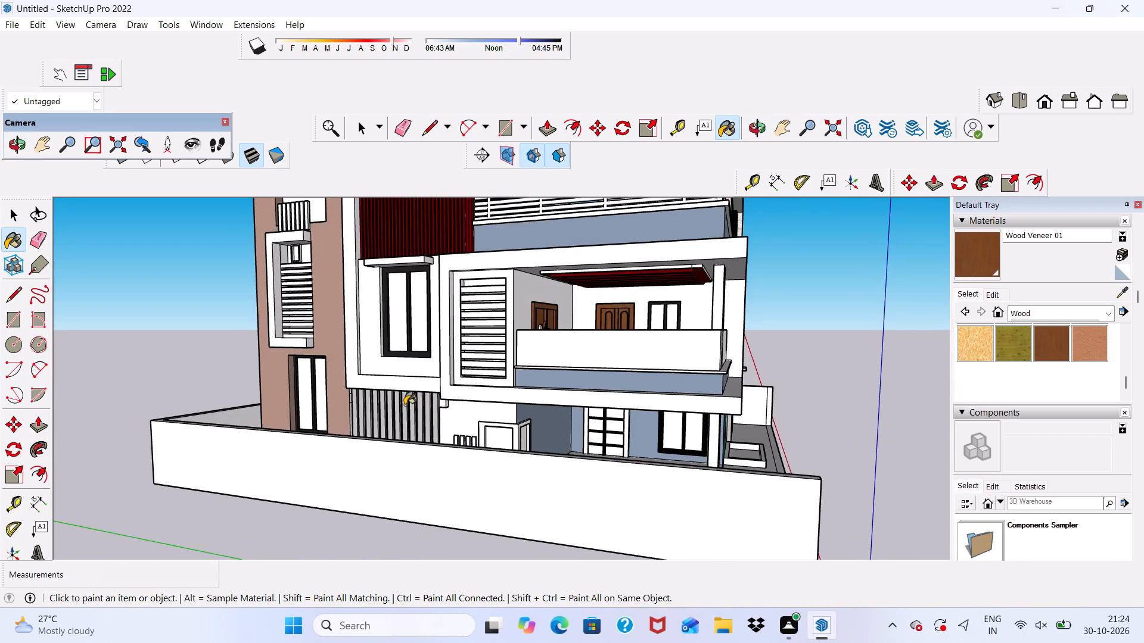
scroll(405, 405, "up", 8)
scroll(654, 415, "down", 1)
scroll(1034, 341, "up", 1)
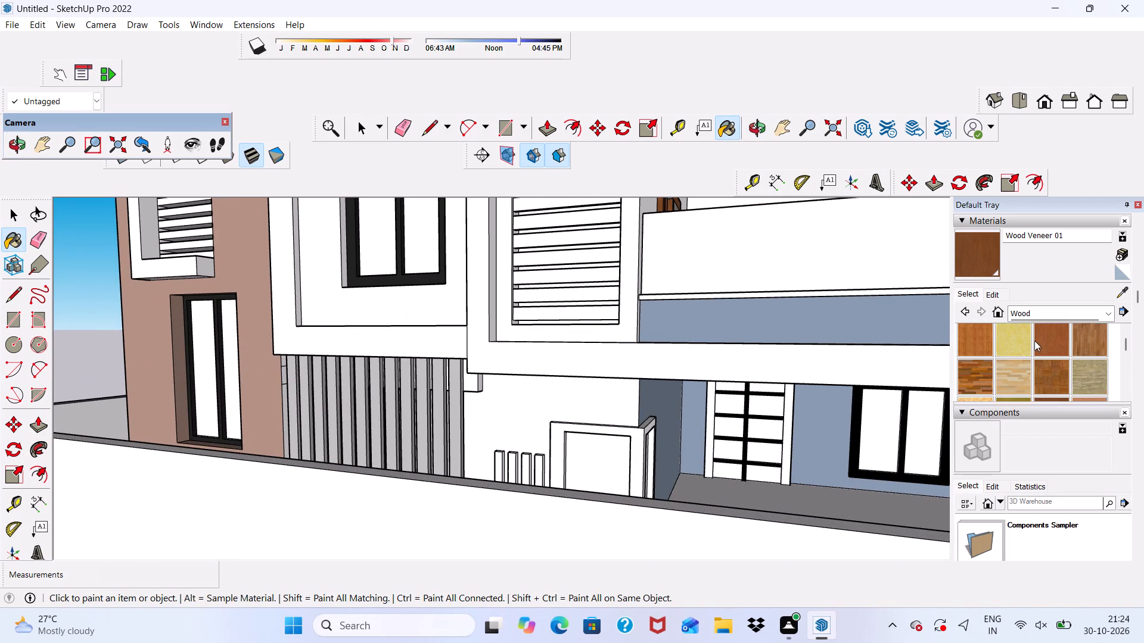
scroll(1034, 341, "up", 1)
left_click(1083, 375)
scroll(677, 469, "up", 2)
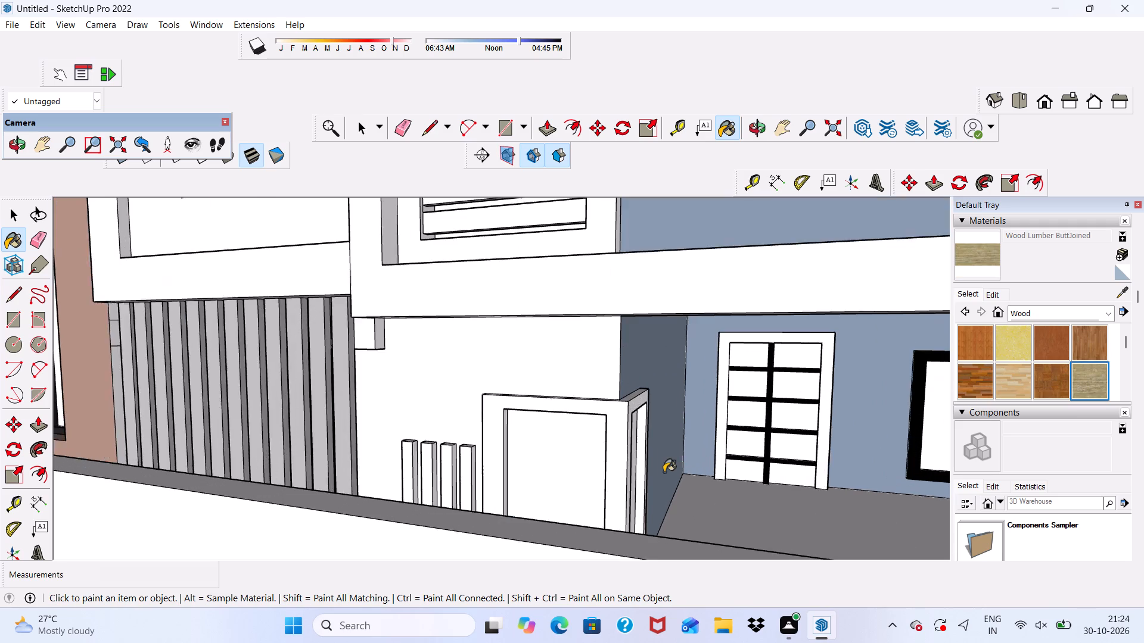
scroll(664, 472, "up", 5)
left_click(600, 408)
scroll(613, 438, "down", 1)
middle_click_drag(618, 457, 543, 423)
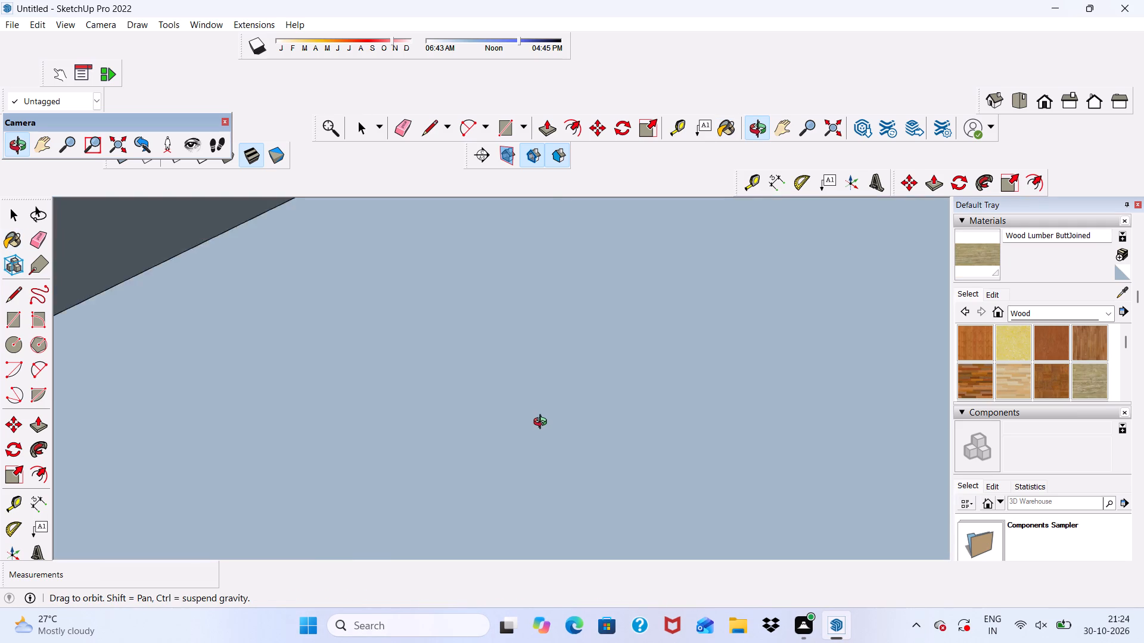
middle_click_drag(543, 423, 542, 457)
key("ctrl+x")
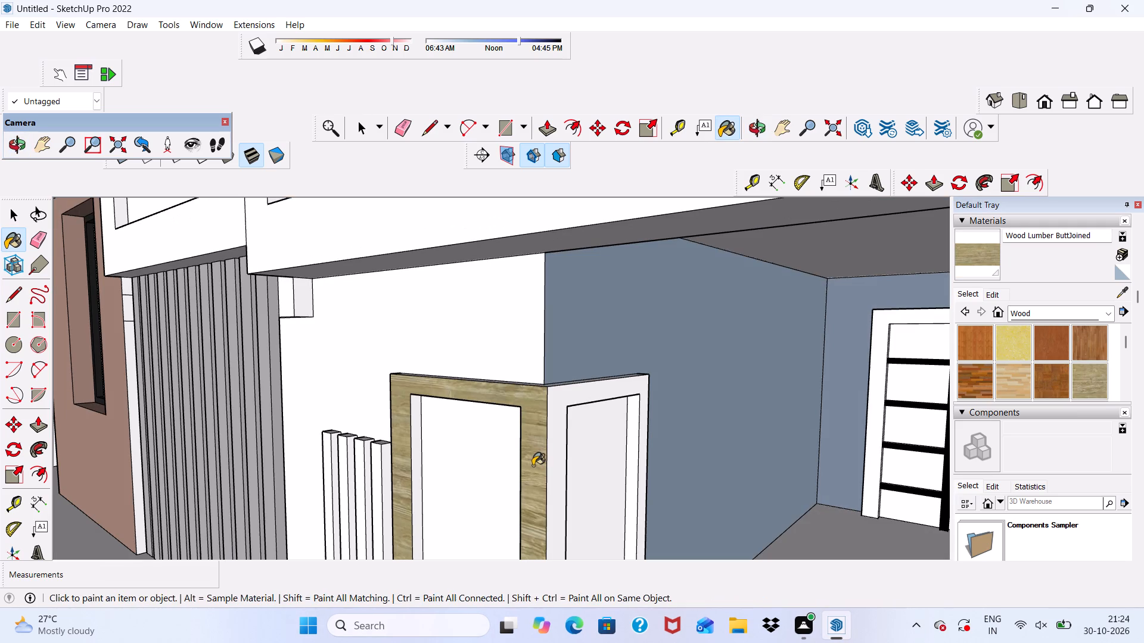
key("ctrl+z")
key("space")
Paint the three hexagonal insets on the left leaf of the balcony's diagonally grooved double door with Color C04 from the Colors collection.
scroll(582, 464, "down", 2)
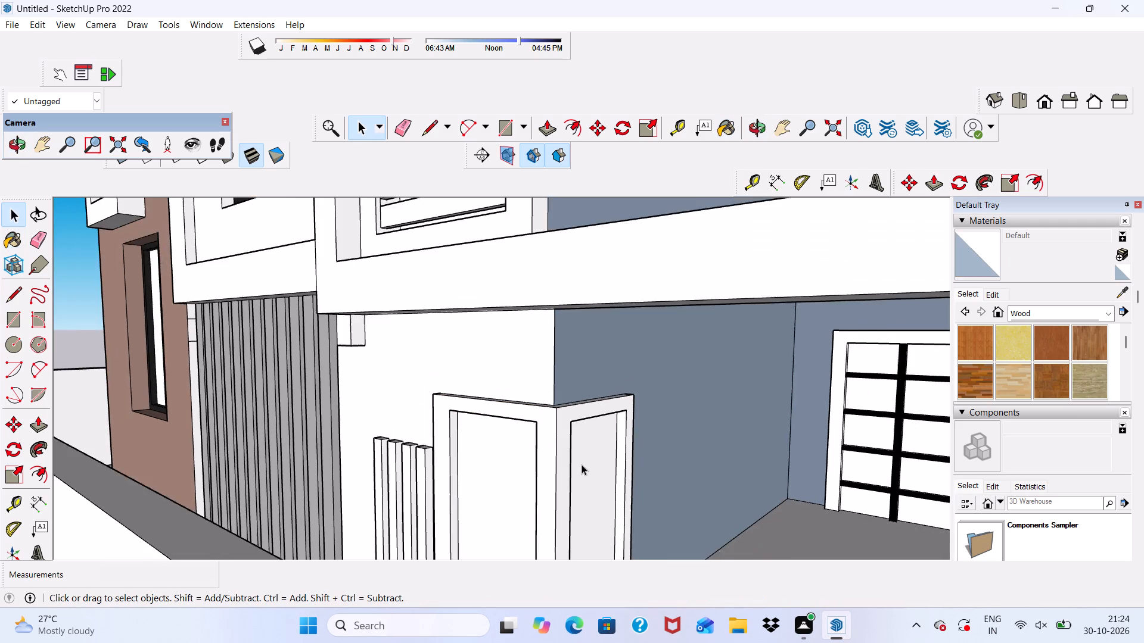
scroll(582, 464, "down", 11)
middle_click_drag(571, 466, 527, 523)
scroll(481, 455, "down", 6)
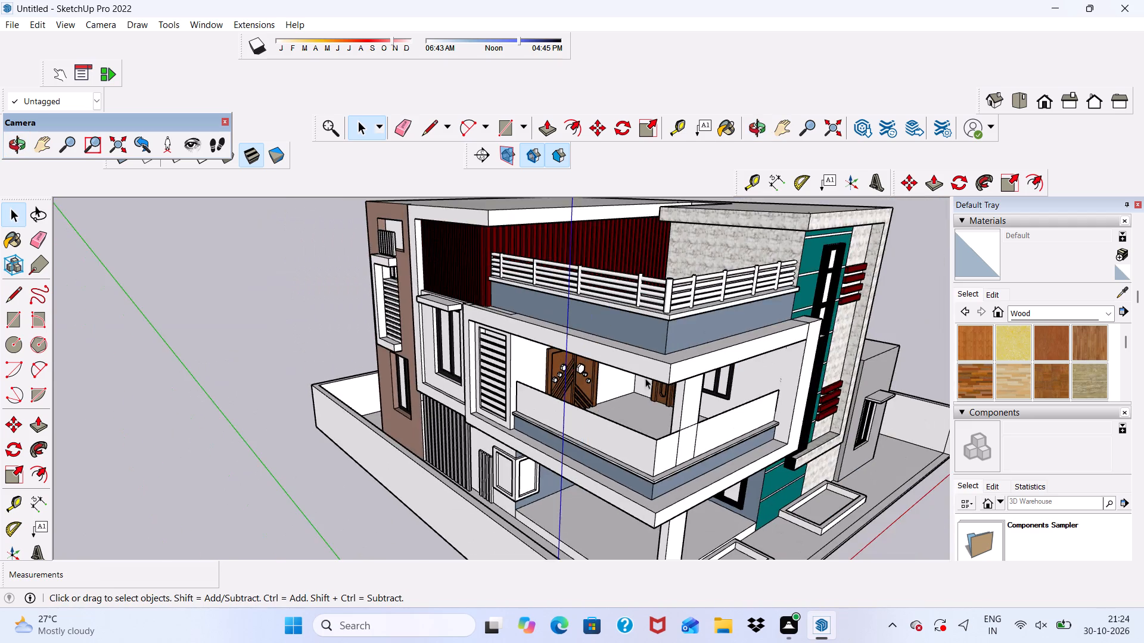
middle_click_drag(646, 379, 548, 318)
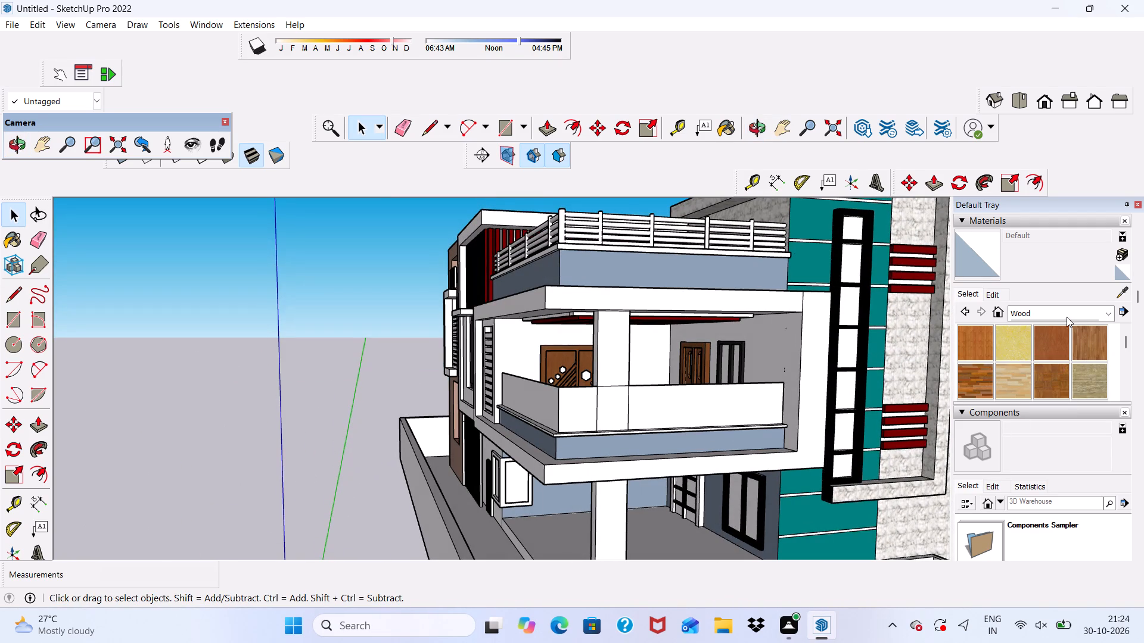
left_click(1099, 308)
left_click(1051, 366)
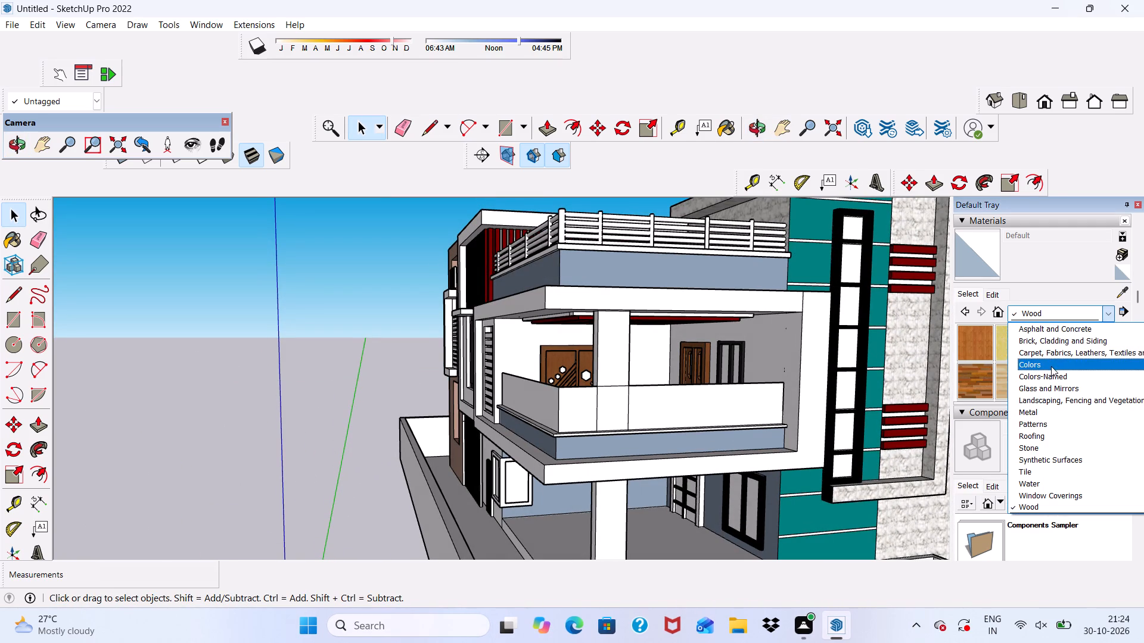
scroll(1047, 363, "down", 3)
left_click(1083, 357)
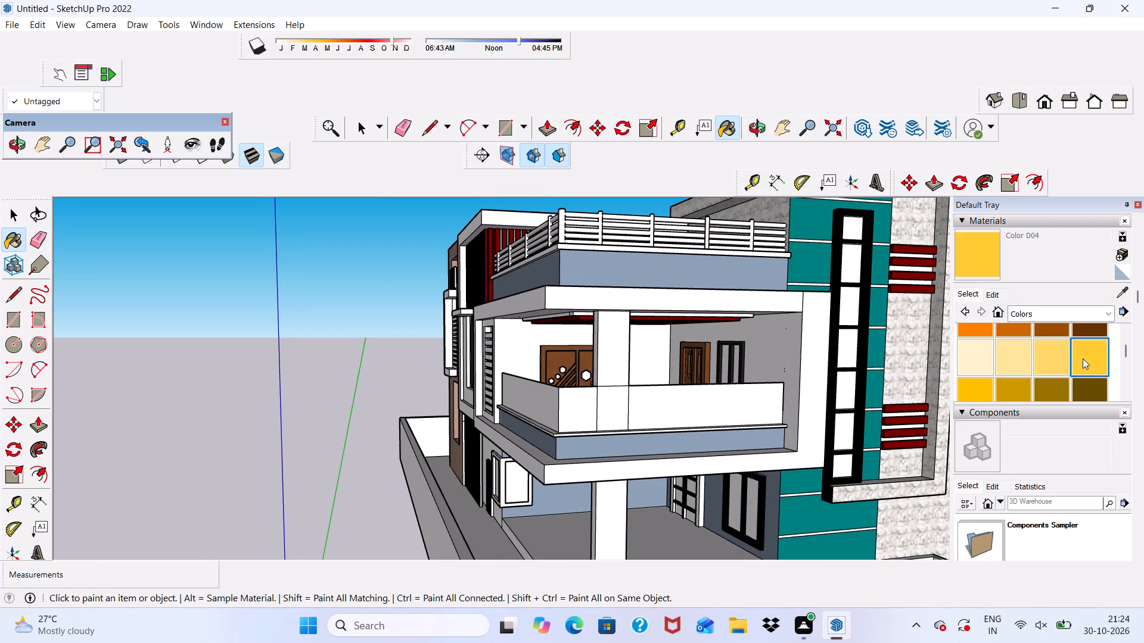
scroll(1061, 369, "down", 3)
scroll(1061, 369, "up", 5)
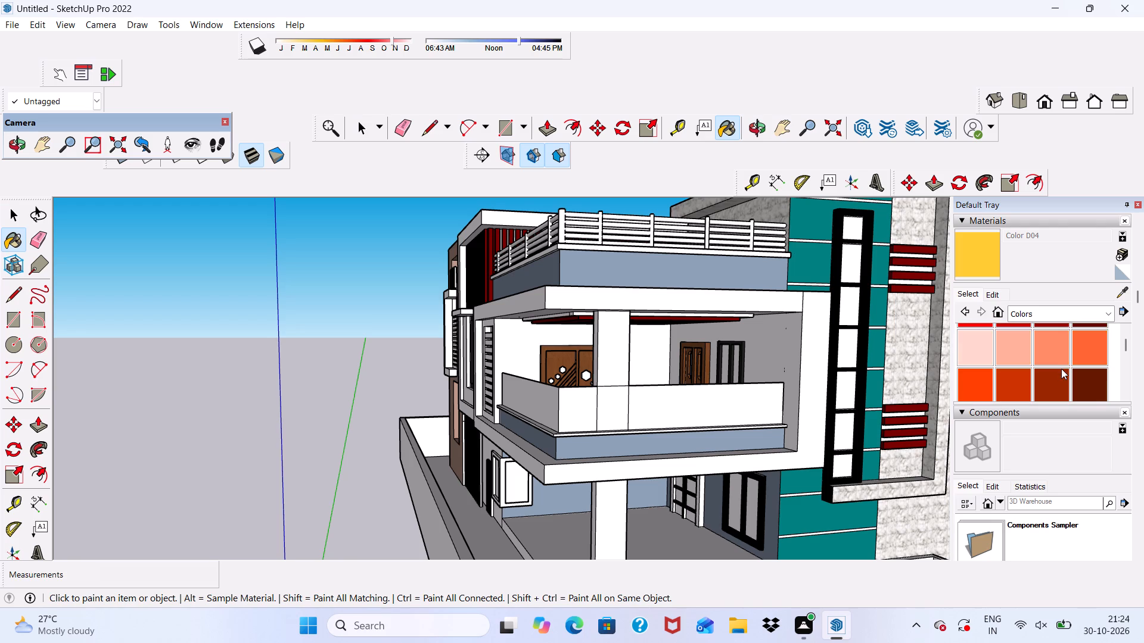
scroll(1061, 369, "down", 1)
left_click(1086, 352)
scroll(529, 351, "up", 20)
scroll(529, 351, "up", 2)
left_click(577, 441)
scroll(621, 417, "up", 3)
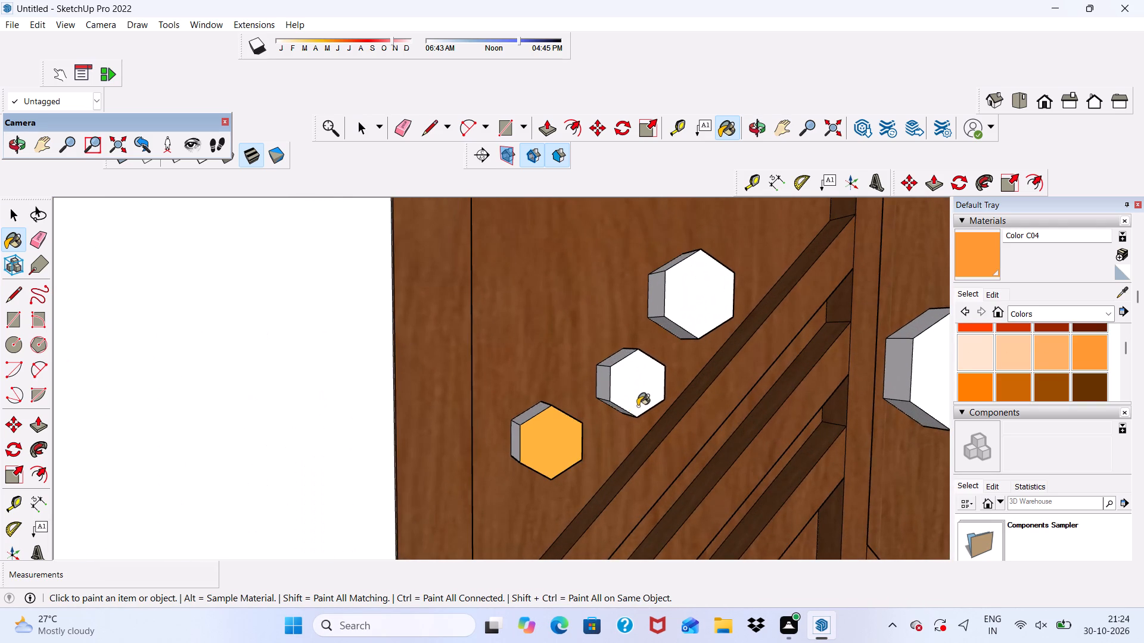
left_click(638, 404)
left_click(687, 310)
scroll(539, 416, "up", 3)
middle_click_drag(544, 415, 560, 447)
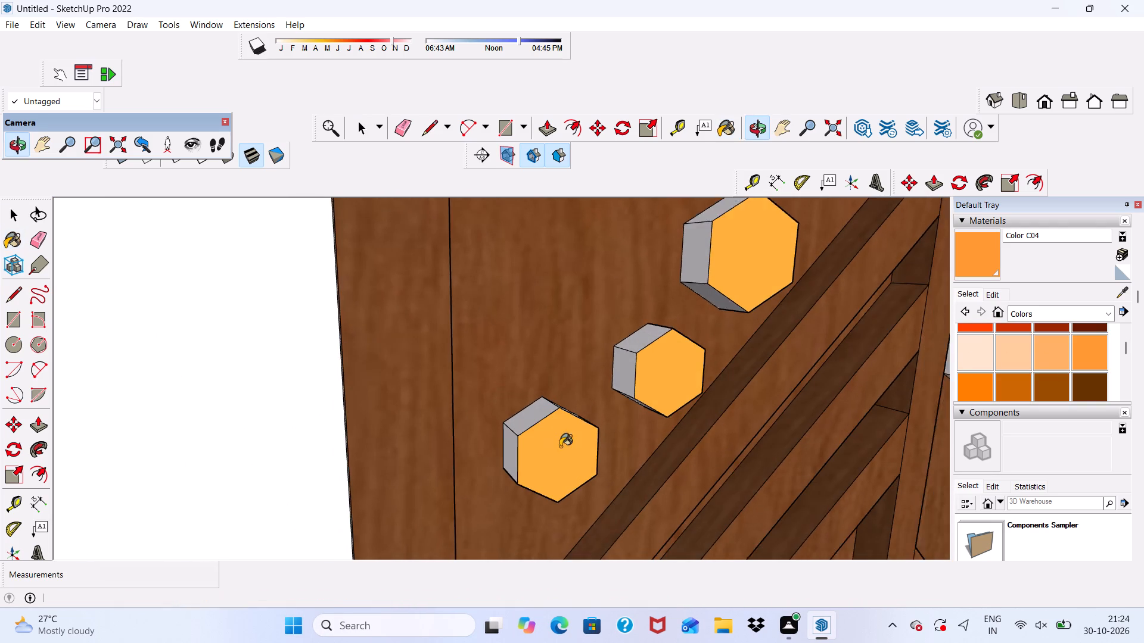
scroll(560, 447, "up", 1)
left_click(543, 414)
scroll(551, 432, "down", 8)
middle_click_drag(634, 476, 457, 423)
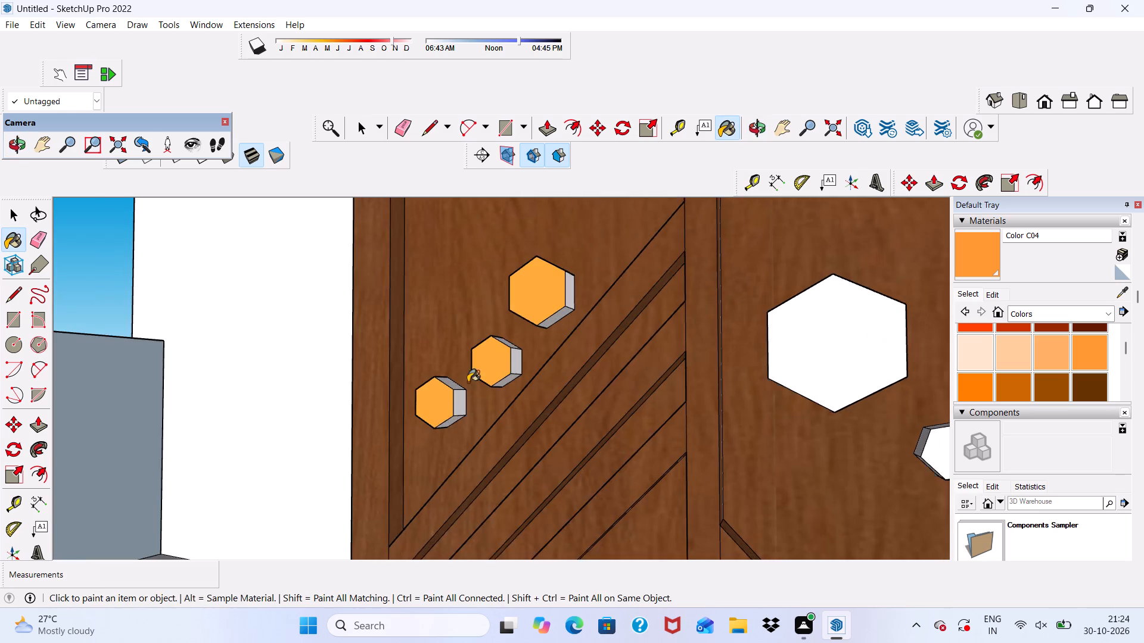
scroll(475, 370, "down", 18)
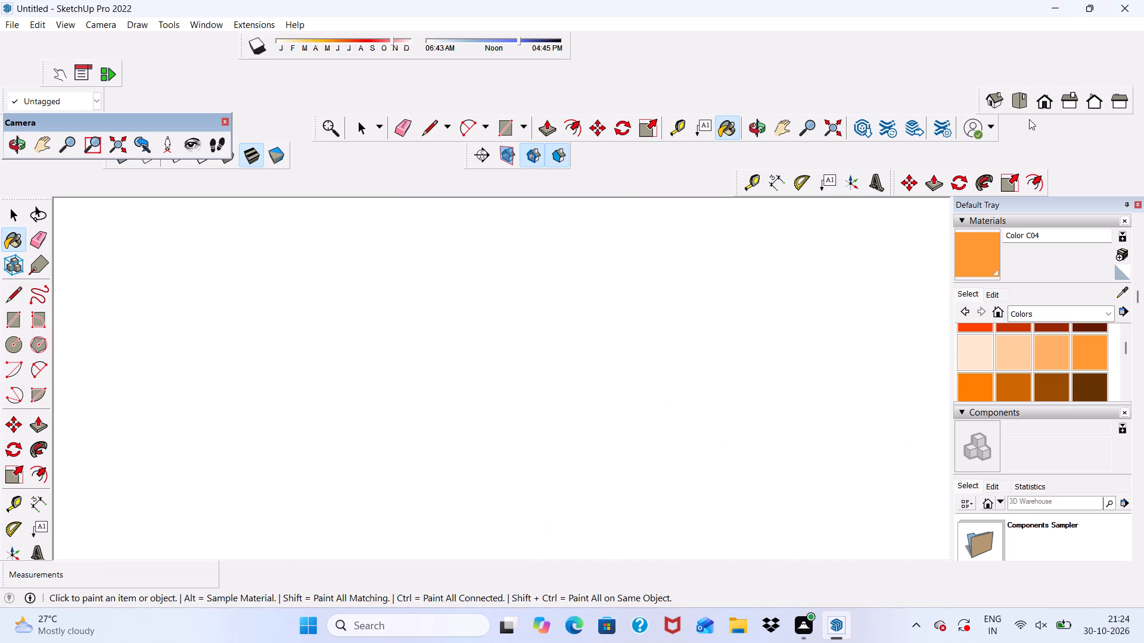
Starting from the front view, paint the largest hexagonal inset on the double door's left leaf with Color B04 from the Colors collection.
left_click(1042, 105)
scroll(943, 305, "down", 18)
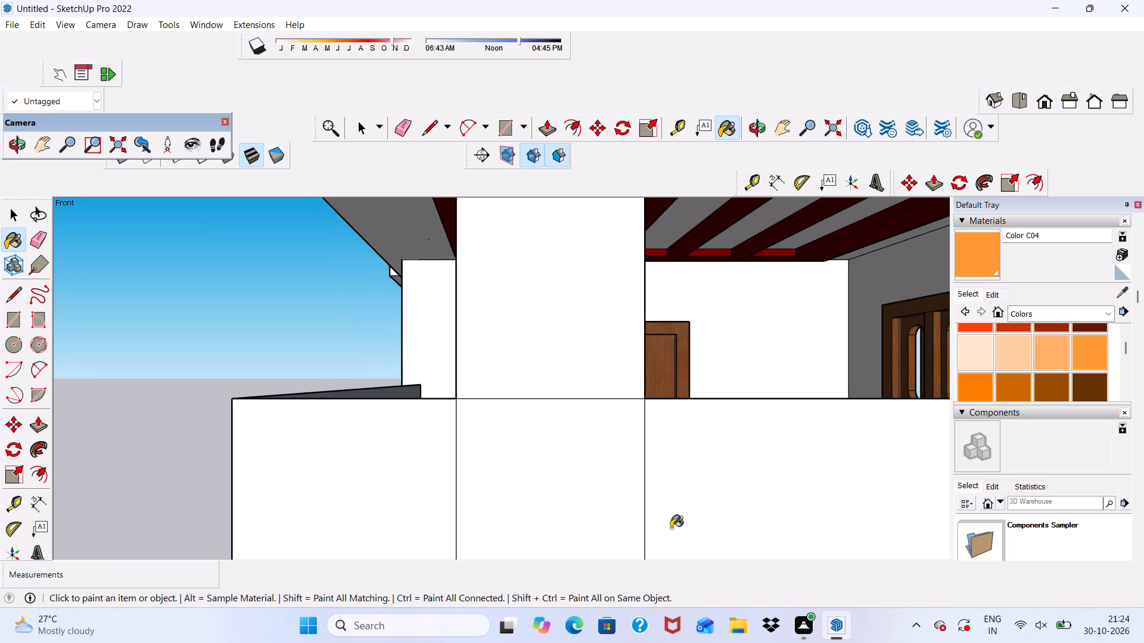
middle_click_drag(627, 545, 524, 567)
scroll(826, 370, "up", 6)
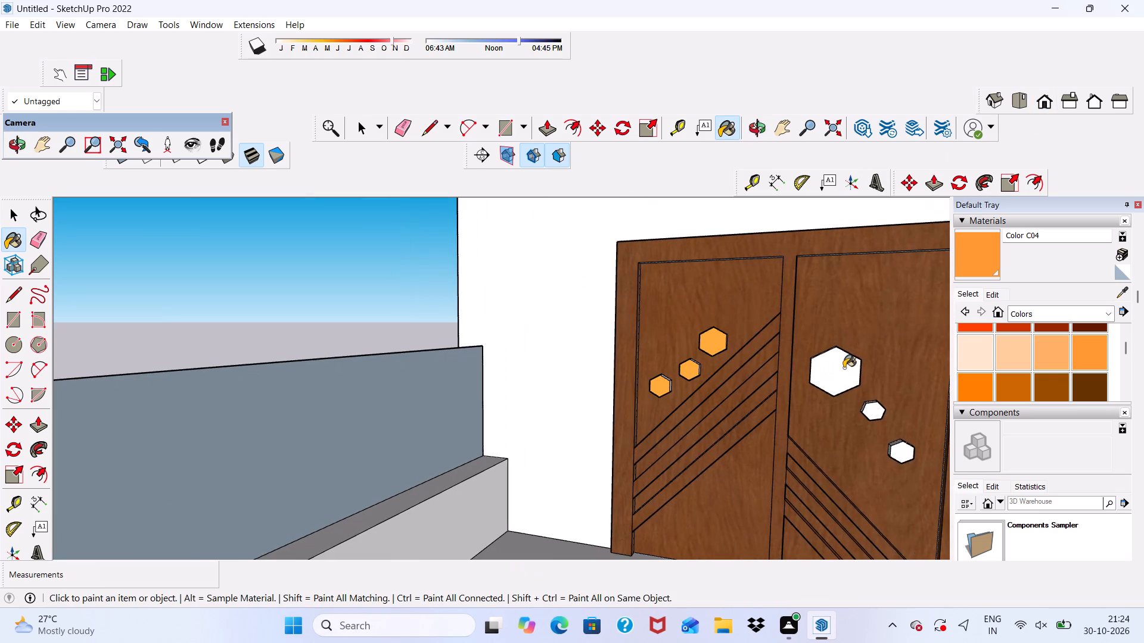
scroll(1061, 368, "down", 2)
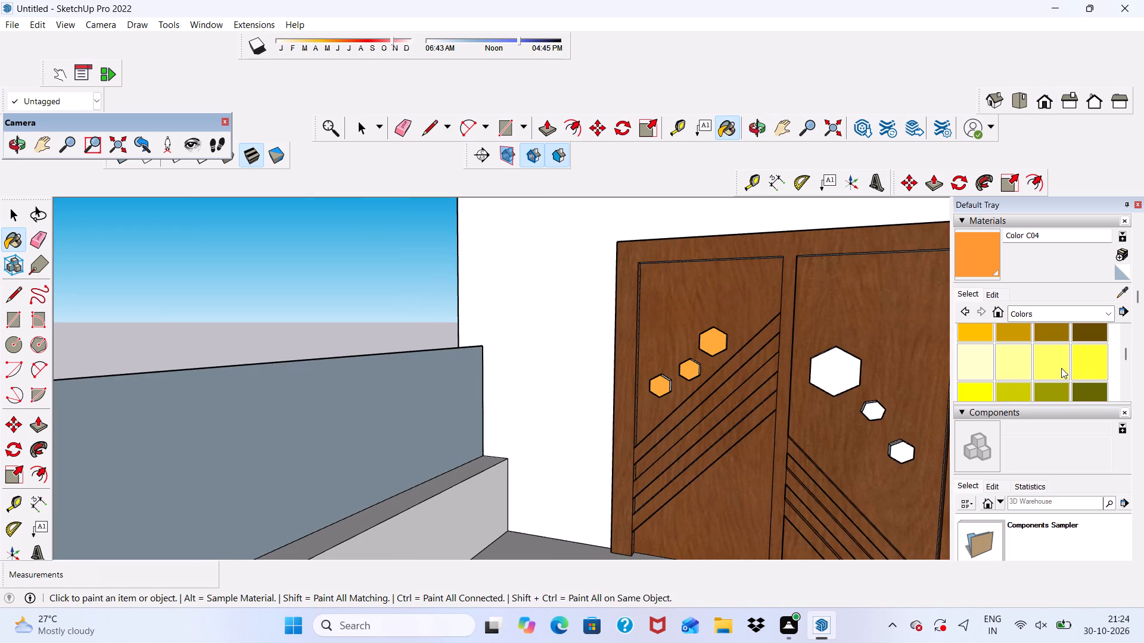
scroll(1061, 368, "down", 1)
scroll(1061, 368, "up", 4)
left_click(1093, 349)
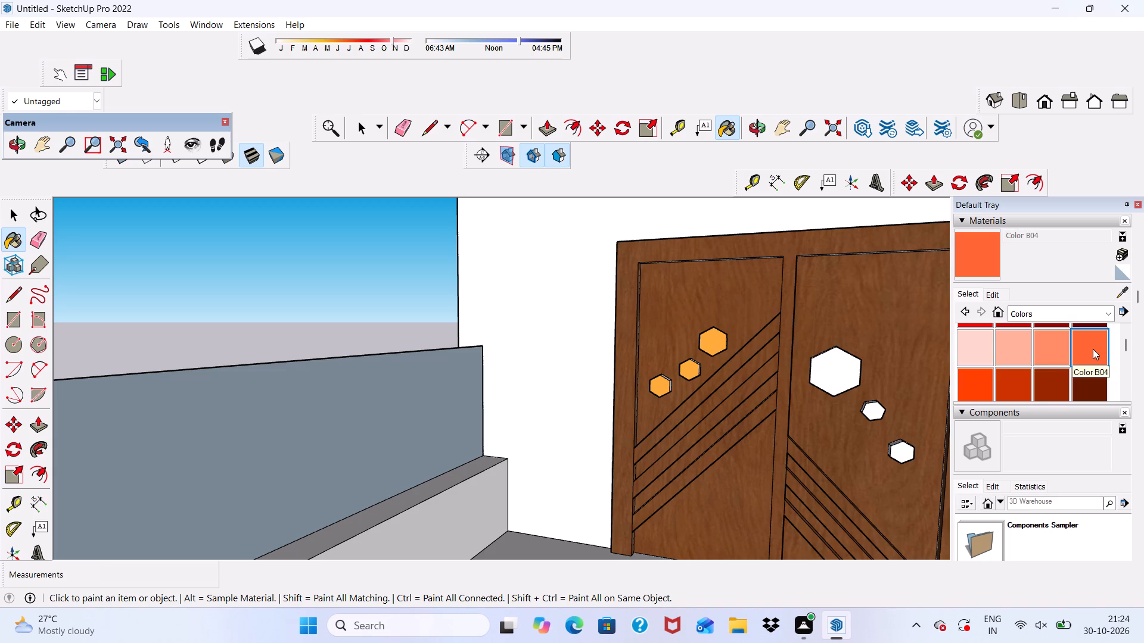
scroll(785, 328, "up", 4)
scroll(666, 370, "up", 2)
left_click(685, 345)
Paint the faces of all three hexagonal insets on the right door leaf with Color B04.
scroll(710, 394, "down", 3)
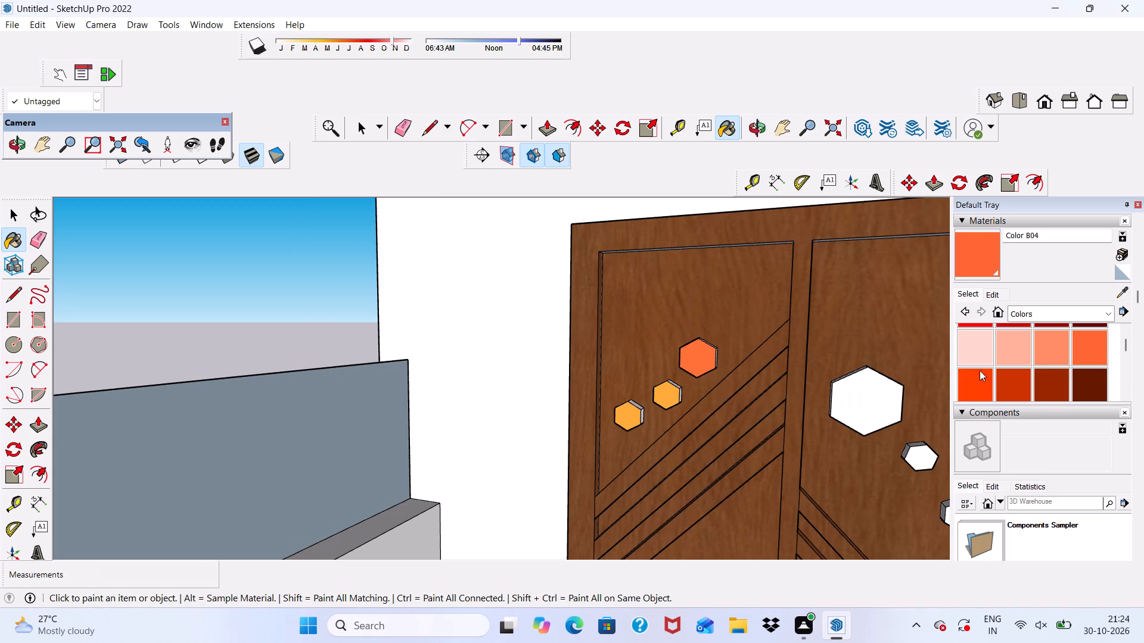
left_click(850, 392)
scroll(789, 389, "down", 6)
scroll(882, 479, "up", 4)
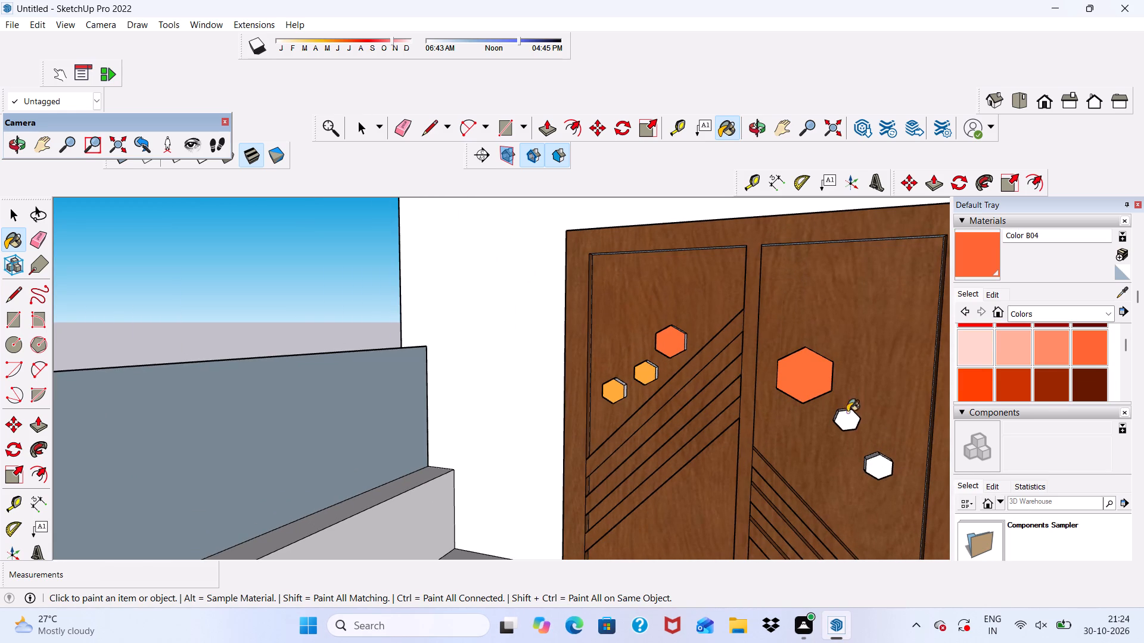
left_click(848, 417)
scroll(872, 464, "up", 4)
left_click(879, 475)
Paint the upper-left and left inner edges of the right leaf's lowest hexagon with Color B04.
scroll(875, 464, "up", 4)
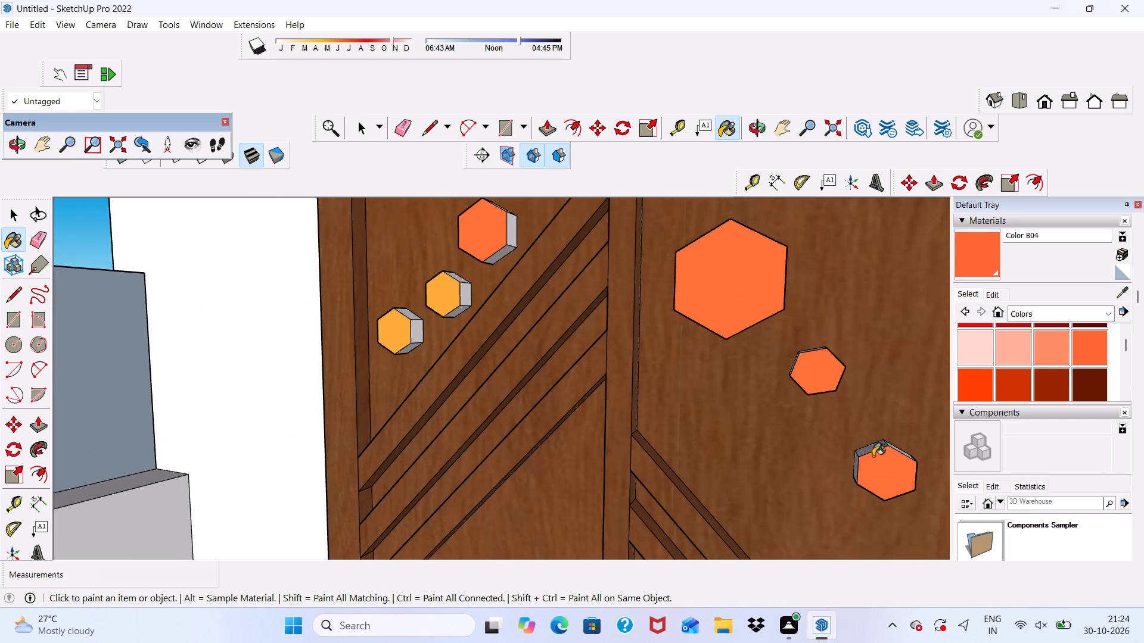
scroll(873, 456, "up", 4)
left_click(869, 447)
scroll(865, 461, "up", 4)
left_click(847, 476)
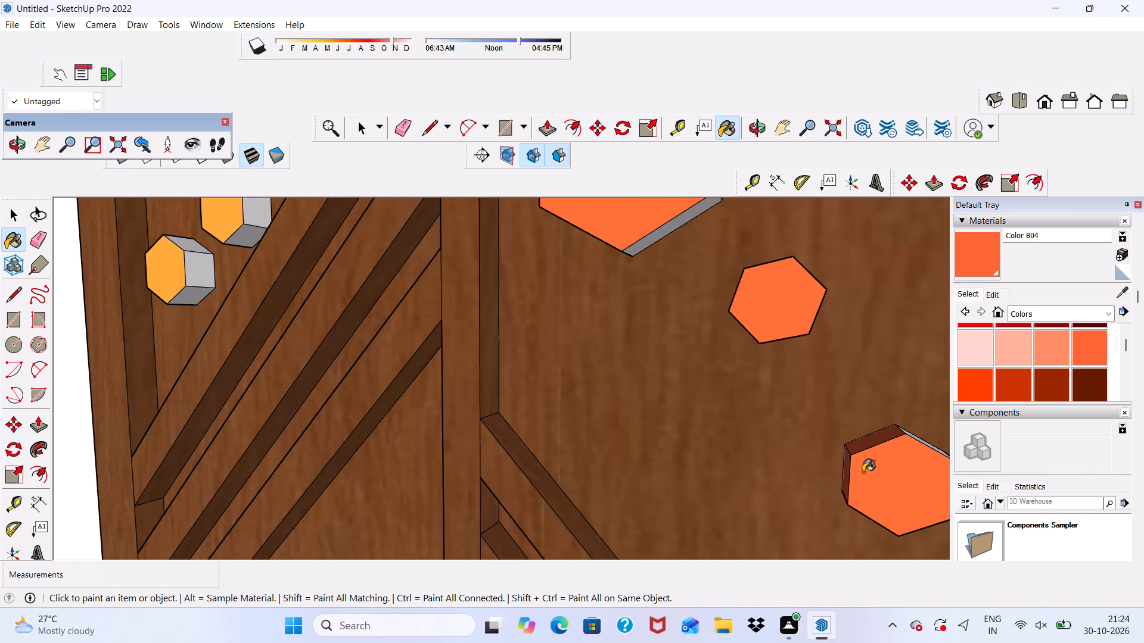
Paint the lower-right and right inner edges of the right leaf's large hexagon with Color B04.
scroll(901, 455, "up", 4)
scroll(890, 444, "down", 4)
scroll(785, 294, "up", 1)
scroll(613, 233, "up", 1)
left_click(615, 231)
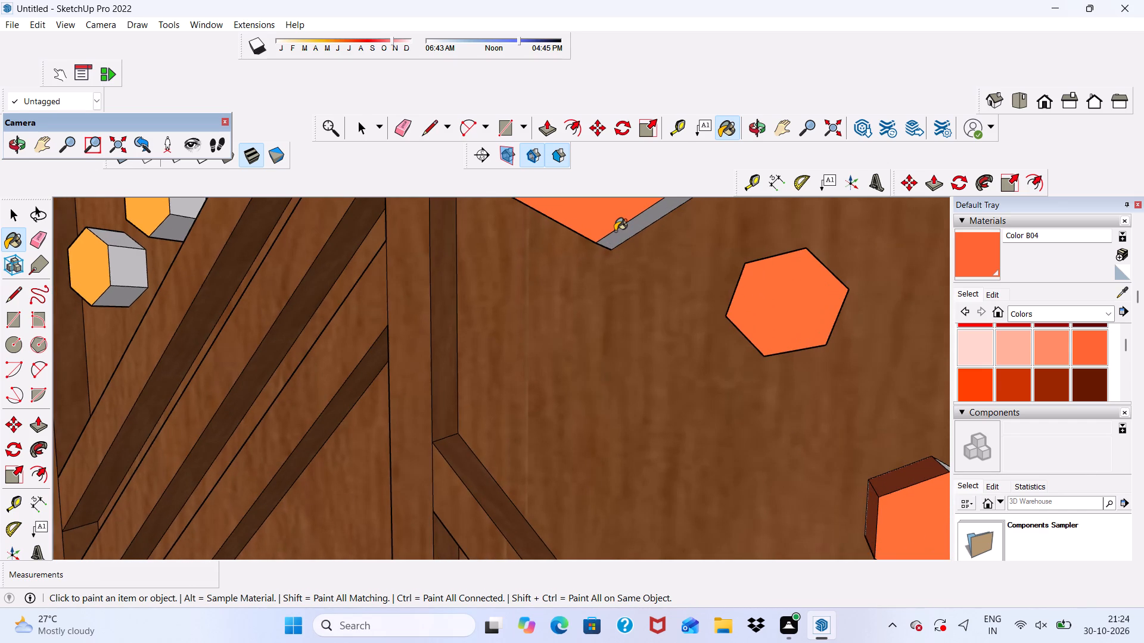
scroll(617, 233, "down", 10)
scroll(692, 227, "up", 5)
scroll(692, 210, "down", 1)
scroll(693, 221, "up", 3)
left_click(694, 223)
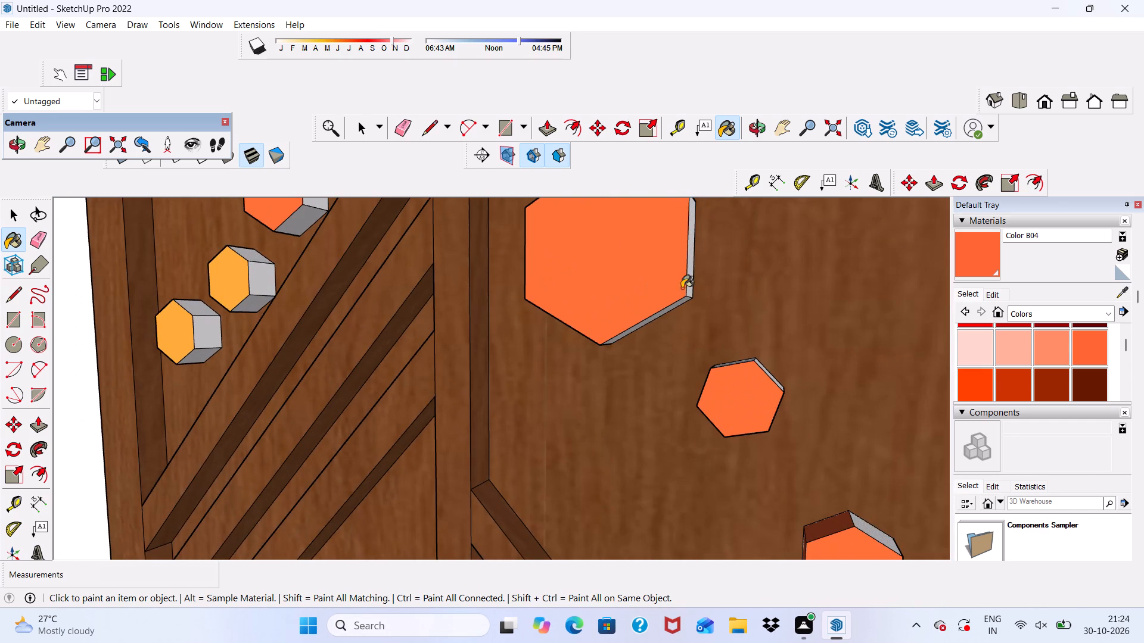
scroll(678, 313, "up", 3)
left_click(642, 318)
Repaint the faces of the two smaller hexagonal insets on the left door leaf with Color B04.
scroll(642, 321, "down", 11)
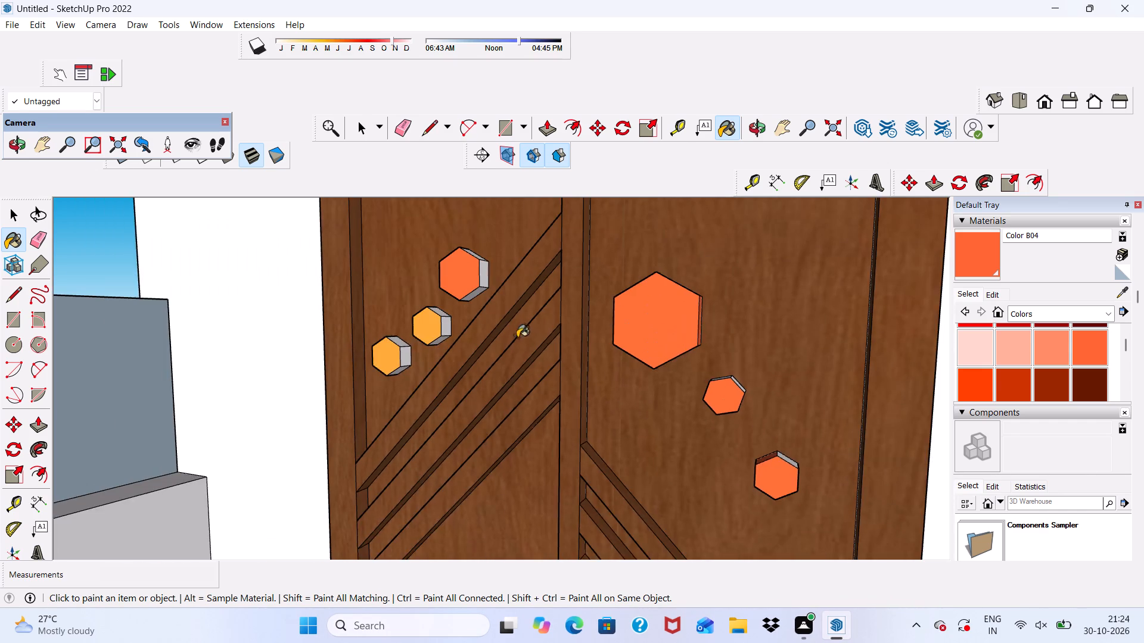
scroll(509, 328, "up", 4)
left_click(386, 324)
scroll(344, 382, "up", 4)
left_click(334, 383)
Paint the right, lower-right and upper-right inner edges of the left leaf's lowest hexagon with Color B04.
scroll(349, 386, "up", 4)
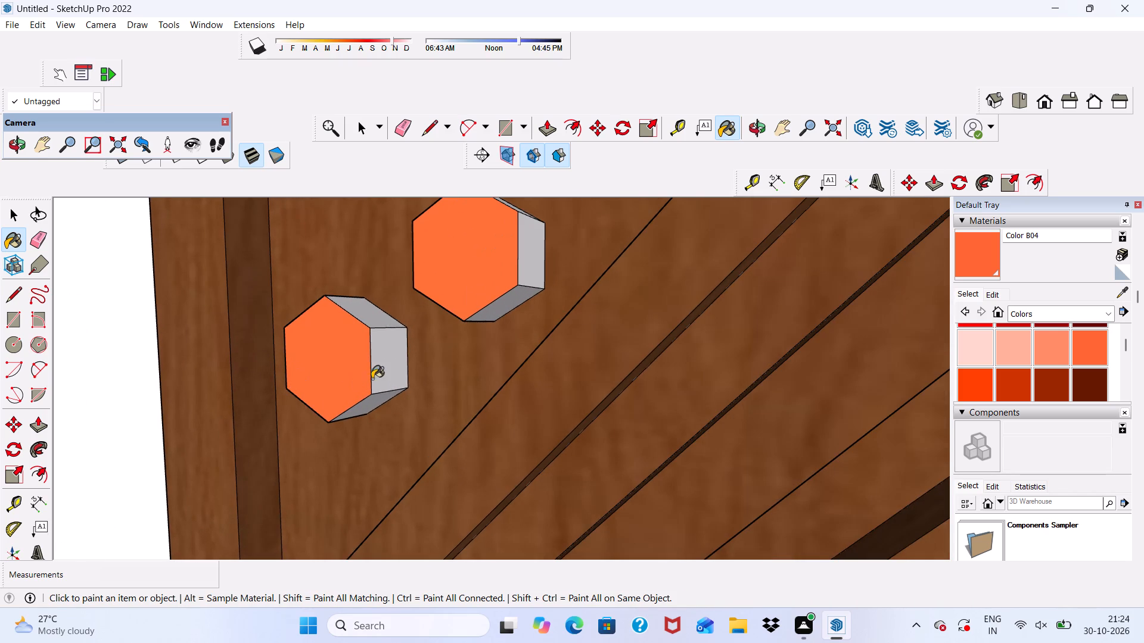
left_click(373, 376)
left_click(368, 409)
left_click(372, 319)
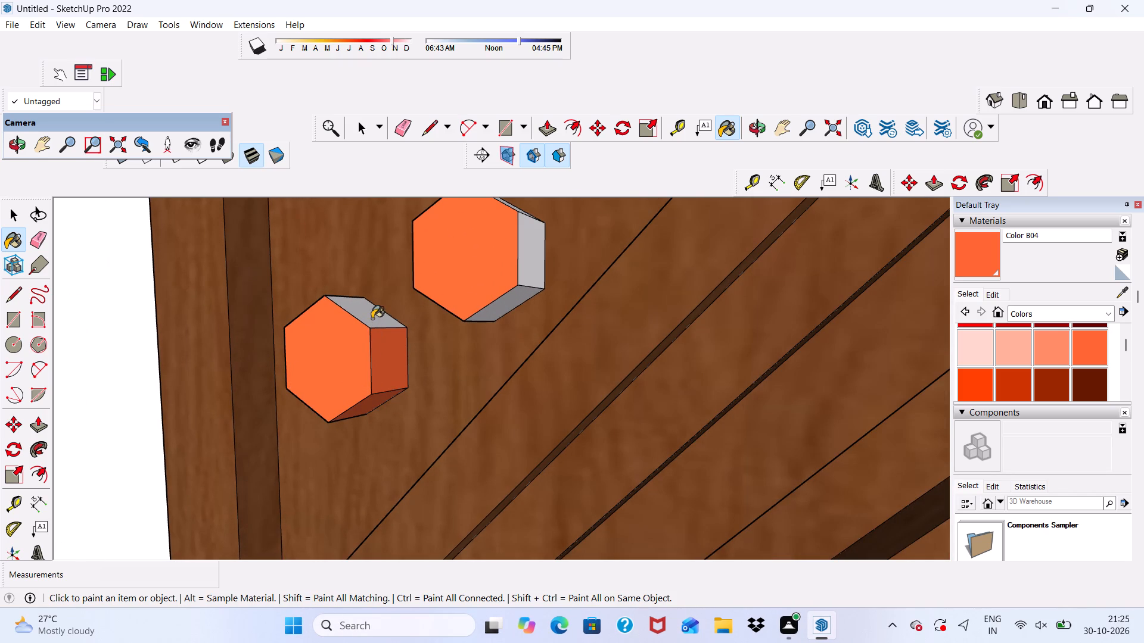
On the left leaf, paint the middle hexagon's right and lower-right inner edges and the large hexagon's lower-right edge with Color B04.
scroll(487, 335, "up", 2)
left_click(497, 301)
left_click(542, 250)
scroll(543, 258, "down", 6)
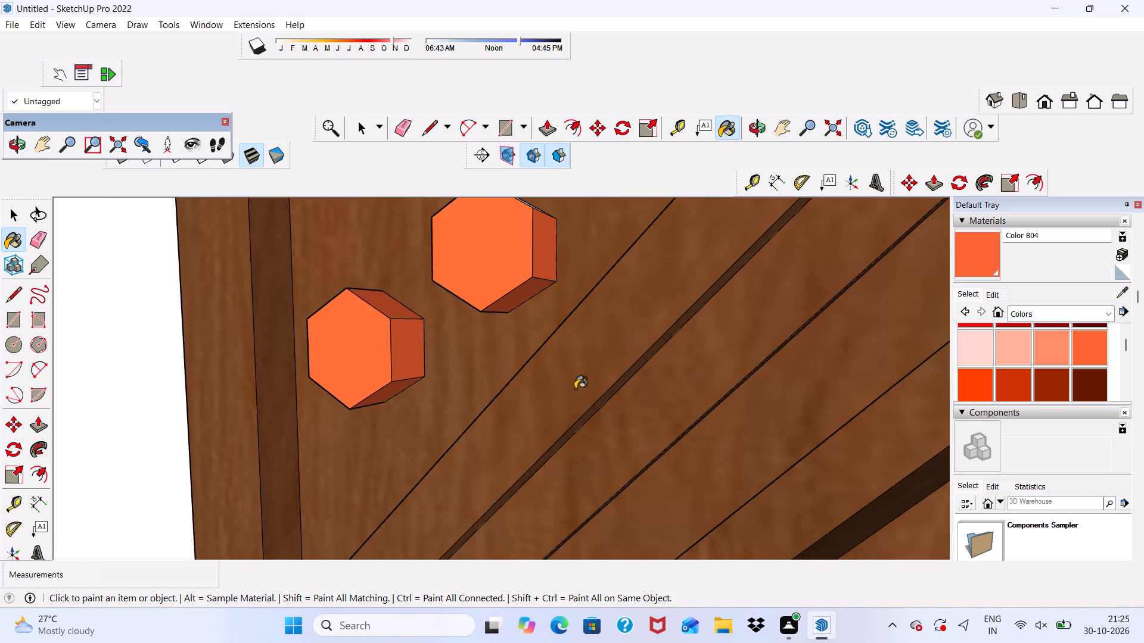
scroll(575, 389, "down", 5)
scroll(569, 341, "up", 9)
left_click(536, 294)
left_click(666, 234)
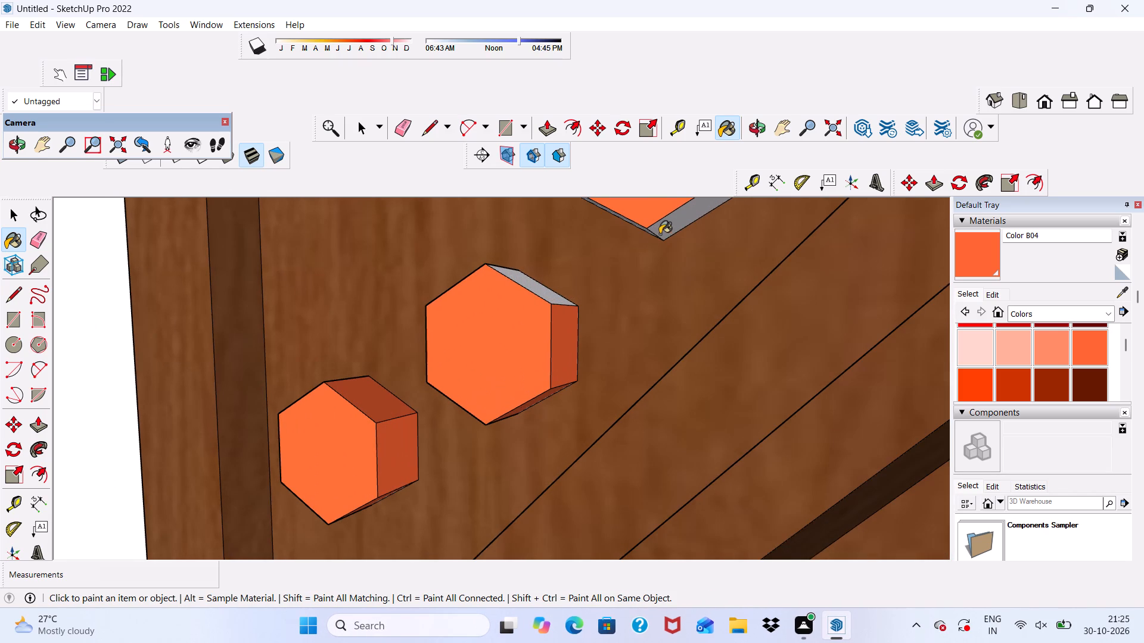
left_click(639, 227)
Paint the remaining upper and left-side inner edges of the left leaf's middle hexagon with Color B04.
scroll(639, 227, "down", 11)
scroll(647, 219, "up", 2)
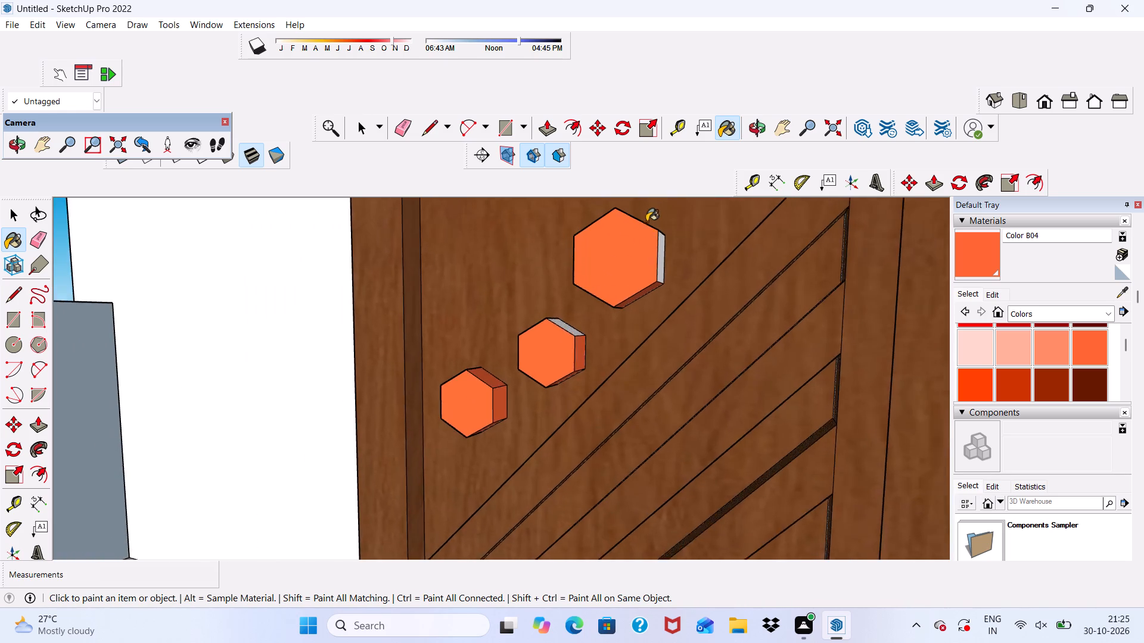
scroll(635, 244, "down", 1)
scroll(558, 352, "up", 8)
middle_click_drag(575, 307, 848, 232)
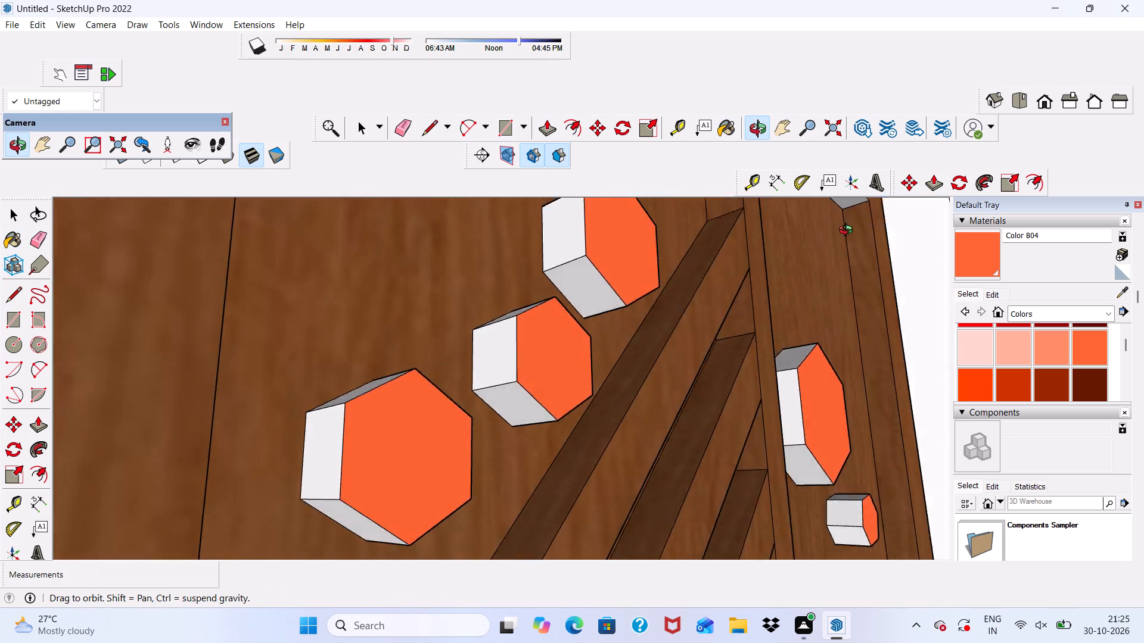
middle_click_drag(848, 232, 753, 407)
scroll(526, 317, "up", 3)
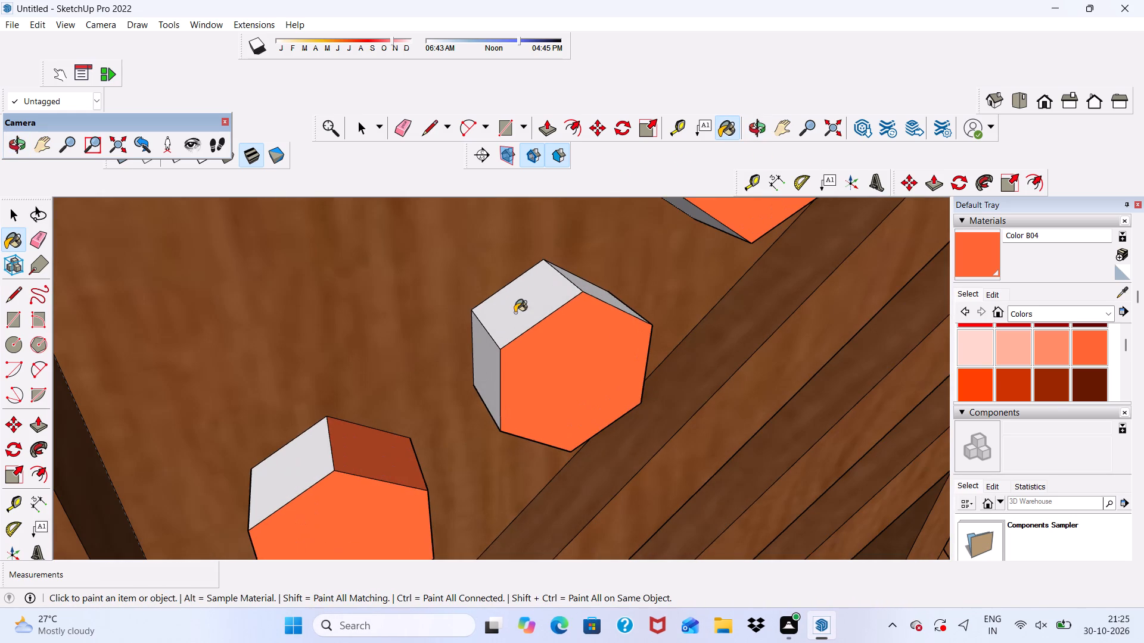
left_click(518, 313)
left_click(588, 288)
scroll(582, 305, "down", 2)
middle_click_drag(564, 363, 631, 207)
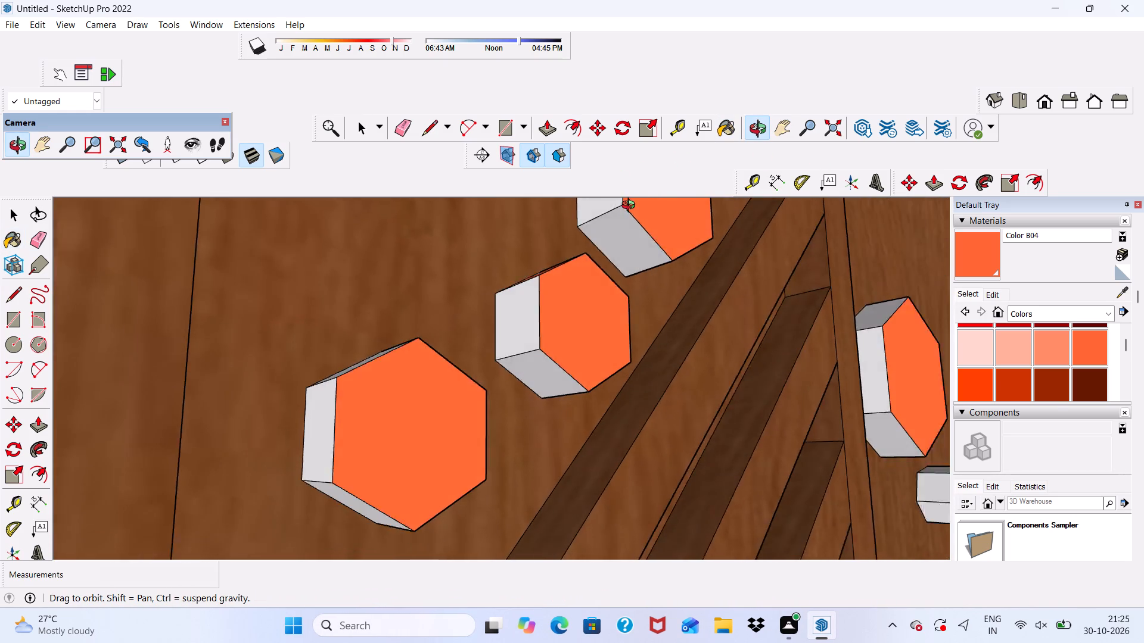
middle_click_drag(631, 207, 700, 194)
scroll(576, 439, "up", 3)
left_click(529, 294)
left_click(561, 341)
scroll(499, 367, "down", 4)
Paint the left, lower-left and upper-left inner edges of the left leaf's lowest hexagon with Color B04.
left_click_drag(294, 411, 305, 428)
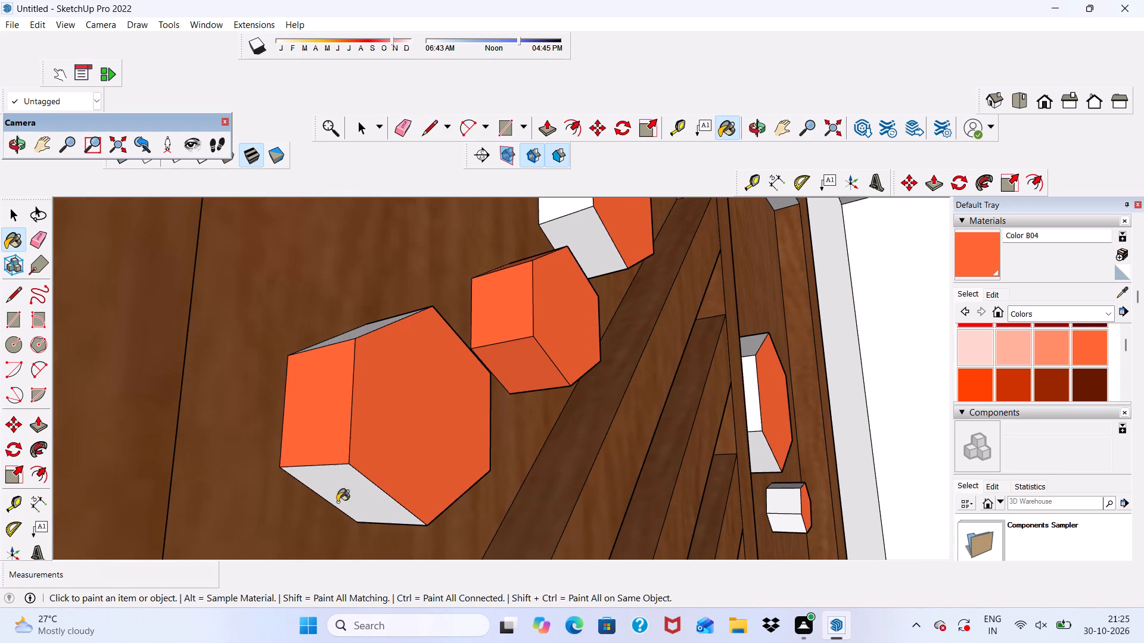
left_click(347, 484)
scroll(347, 484, "down", 2)
middle_click_drag(347, 484, 178, 613)
scroll(319, 419, "up", 2)
left_click(332, 385)
Paint the upper-left and left inner edges of the left leaf's large hexagon with Color B04.
scroll(339, 409, "down", 12)
scroll(487, 299, "up", 5)
left_click(484, 277)
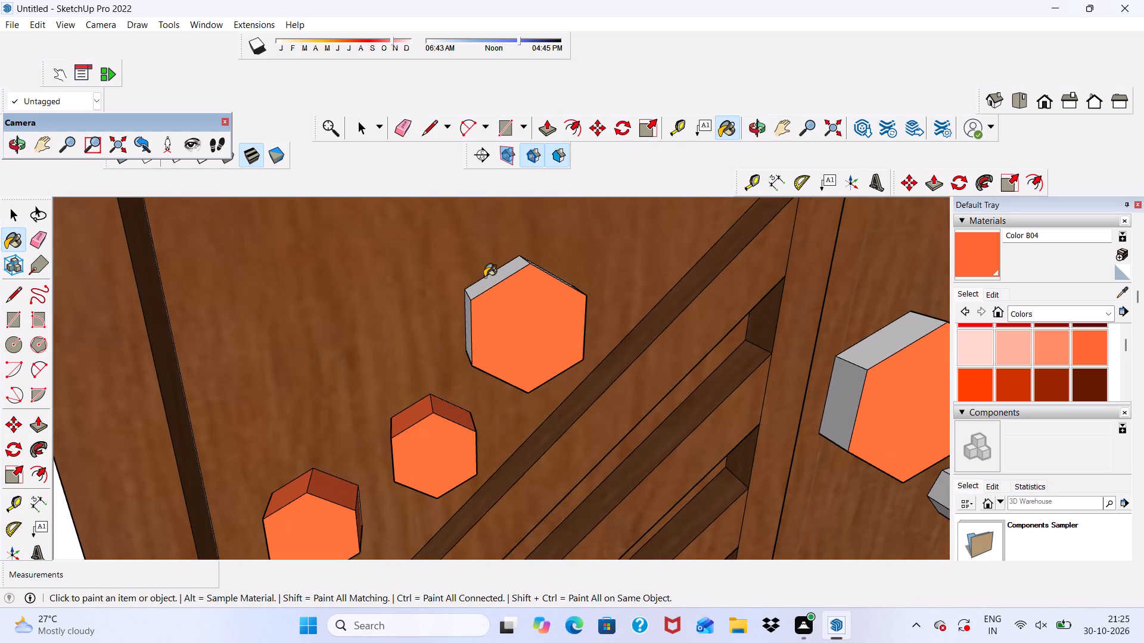
scroll(490, 286, "up", 1)
left_click(490, 286)
scroll(490, 318, "up", 3)
left_click(462, 334)
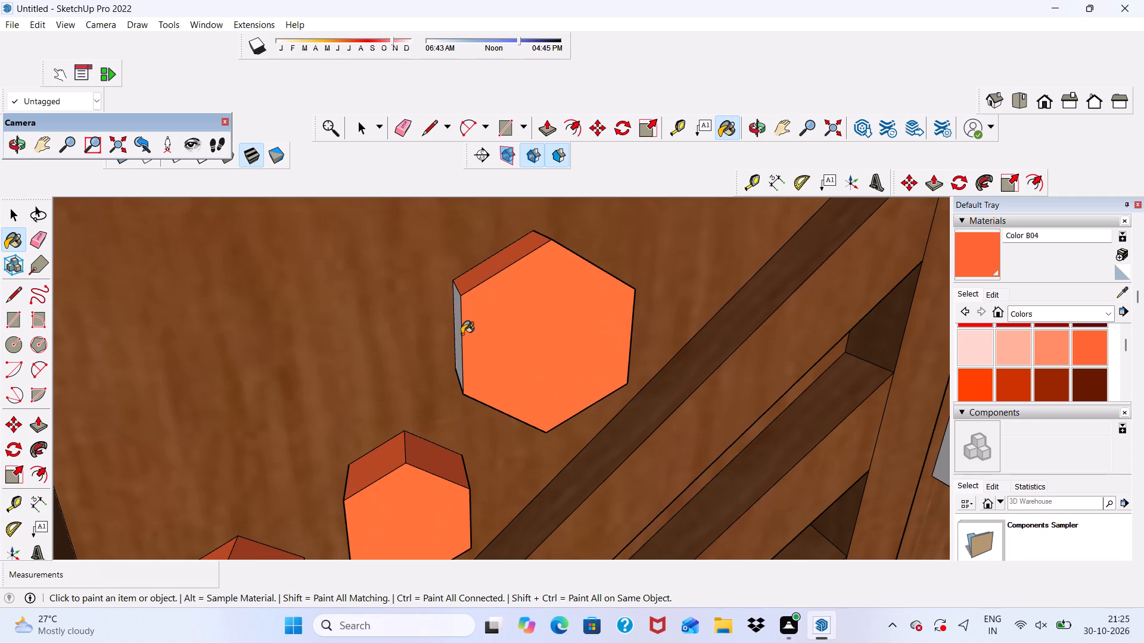
left_click(455, 338)
scroll(458, 336, "down", 3)
scroll(458, 351, "up", 6)
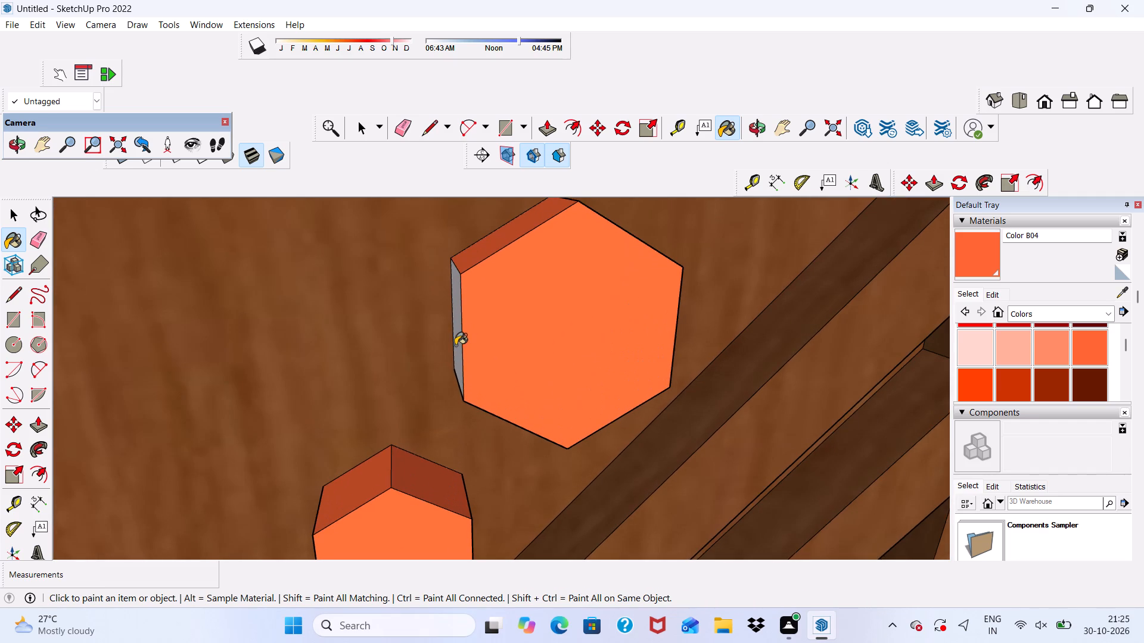
left_click(455, 345)
Paint the upper-right and right inner edges of the left leaf's large hexagon with Color B04.
scroll(462, 341, "down", 4)
middle_click_drag(521, 369, 272, 403)
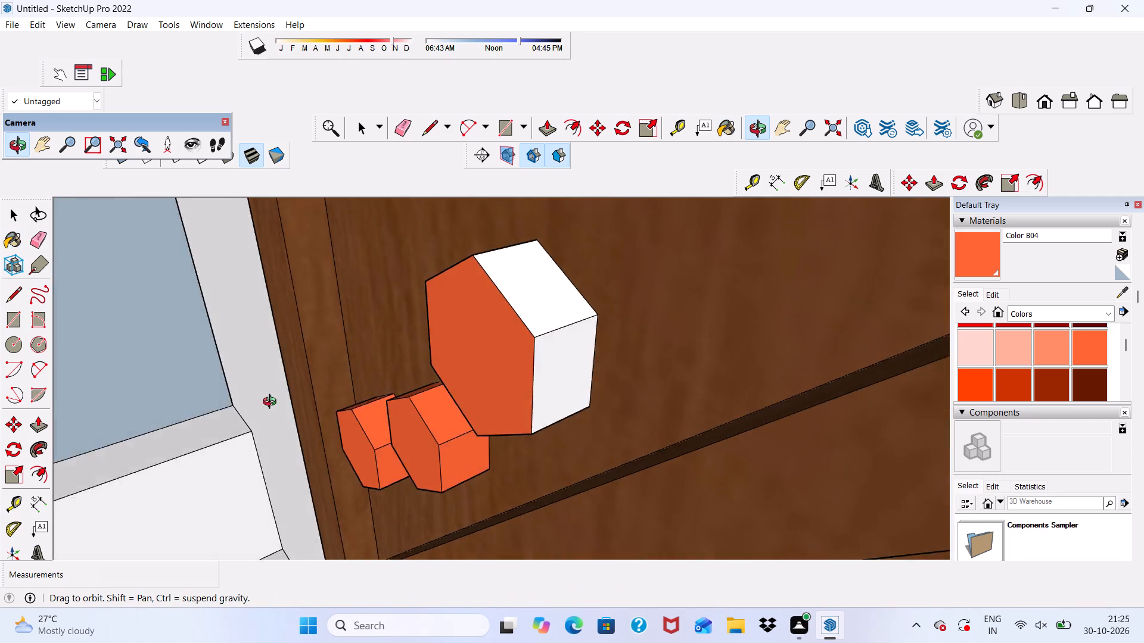
middle_click_drag(272, 403, 386, 420)
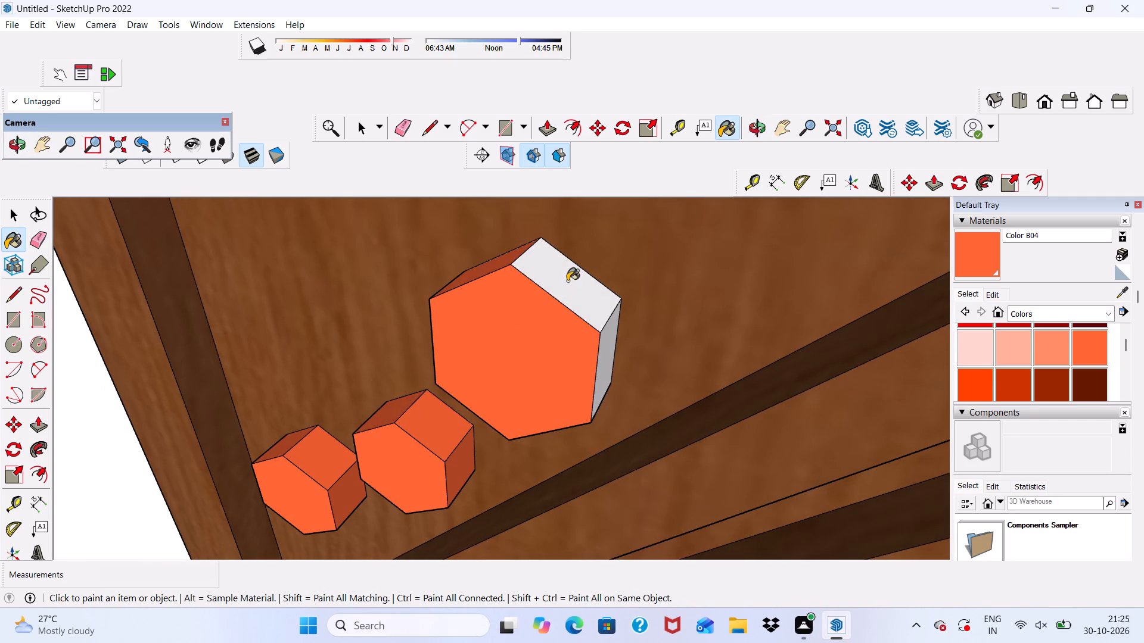
left_click(567, 281)
left_click(609, 351)
Paint the left and lower-left inner edges of the right leaf's large hexagon with Color B04, keeping the wood on the leaf's face.
scroll(564, 331, "down", 16)
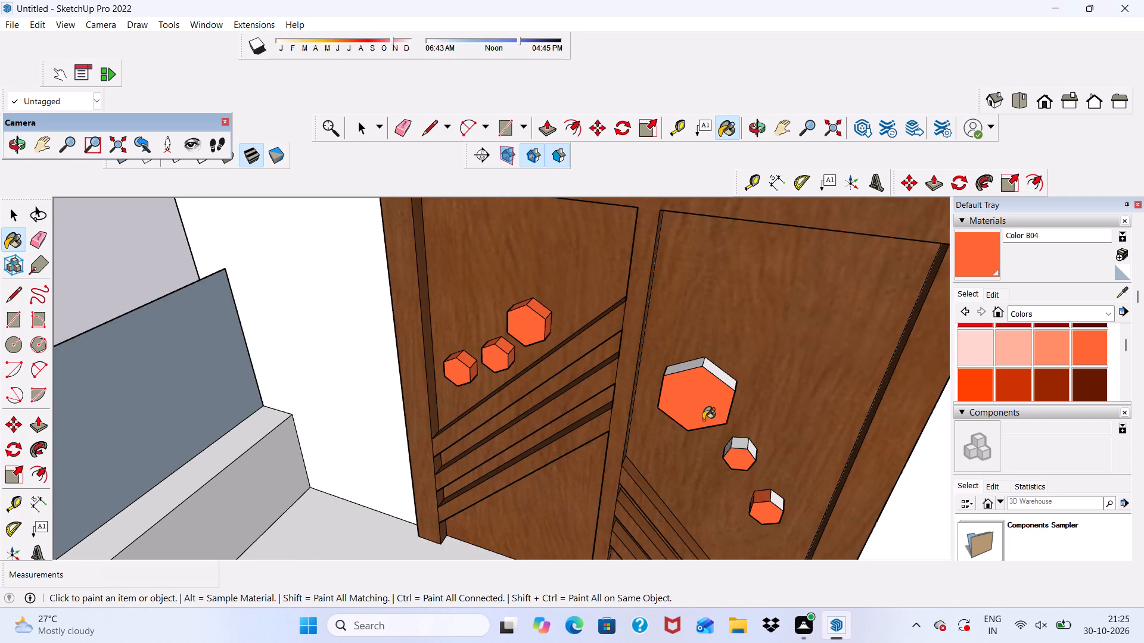
middle_click_drag(703, 417, 740, 247)
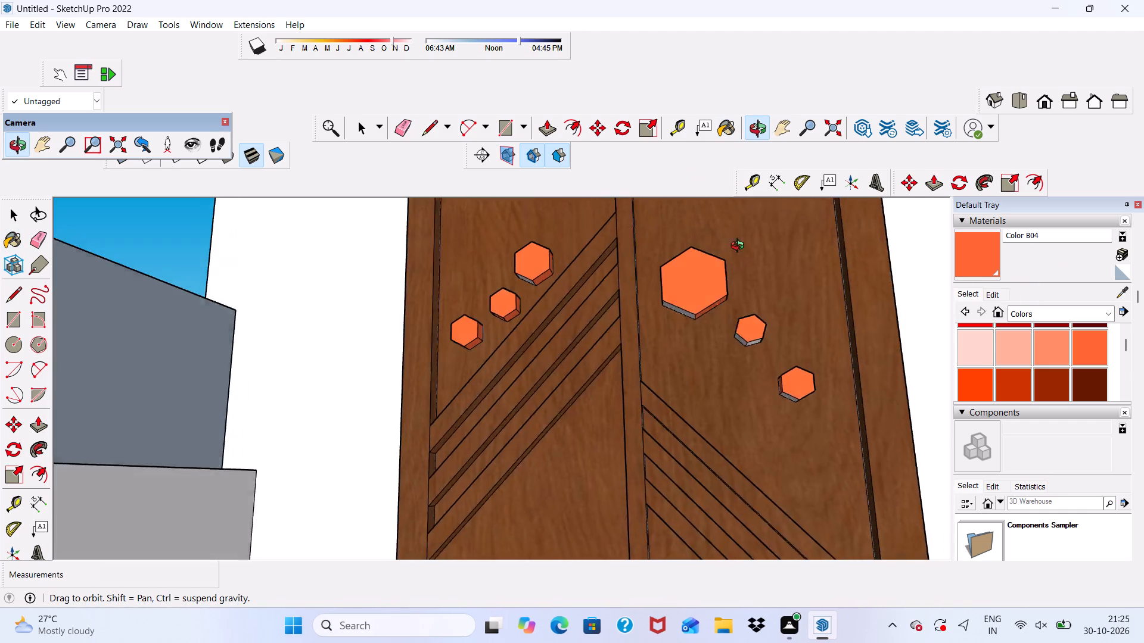
middle_click_drag(740, 247, 779, 269)
scroll(657, 338, "up", 13)
left_click(701, 326)
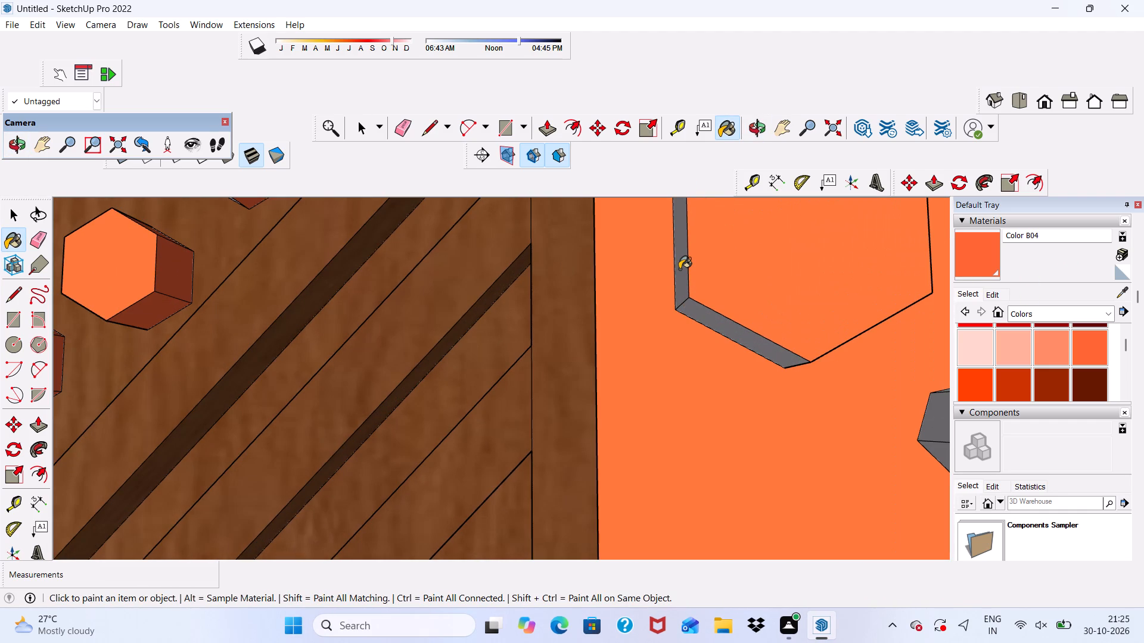
key("ctrl+z")
left_click_drag(674, 304, 680, 295)
scroll(674, 304, "up", 4)
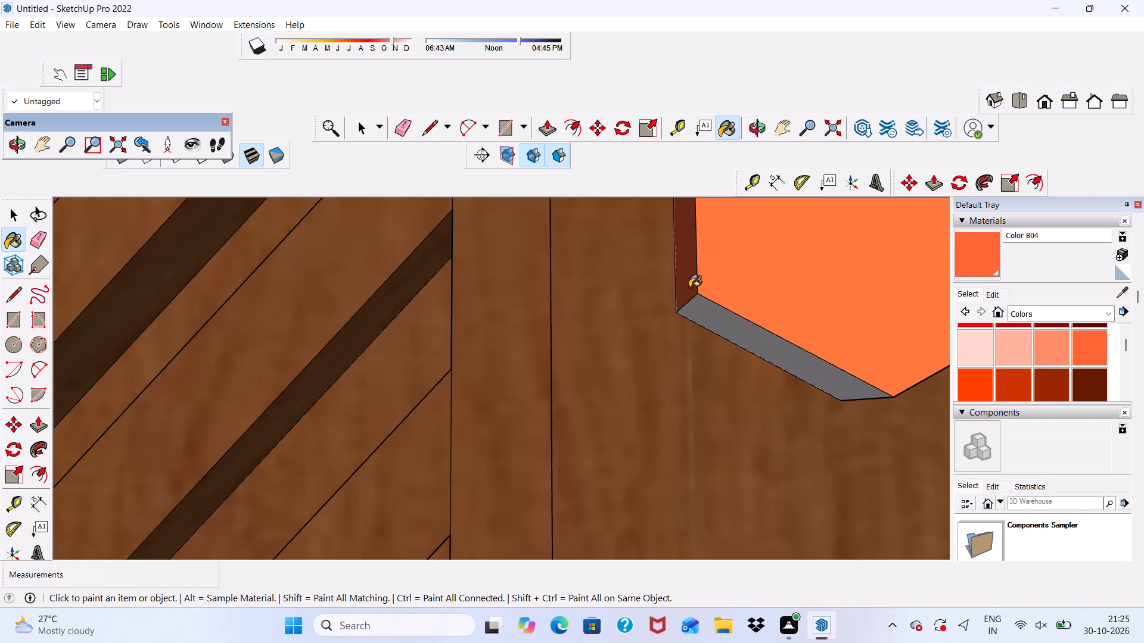
left_click(732, 336)
Paint the remaining inner edges of the right leaf's large hexagon, including both upper ones, with Color B04.
scroll(729, 308, "down", 16)
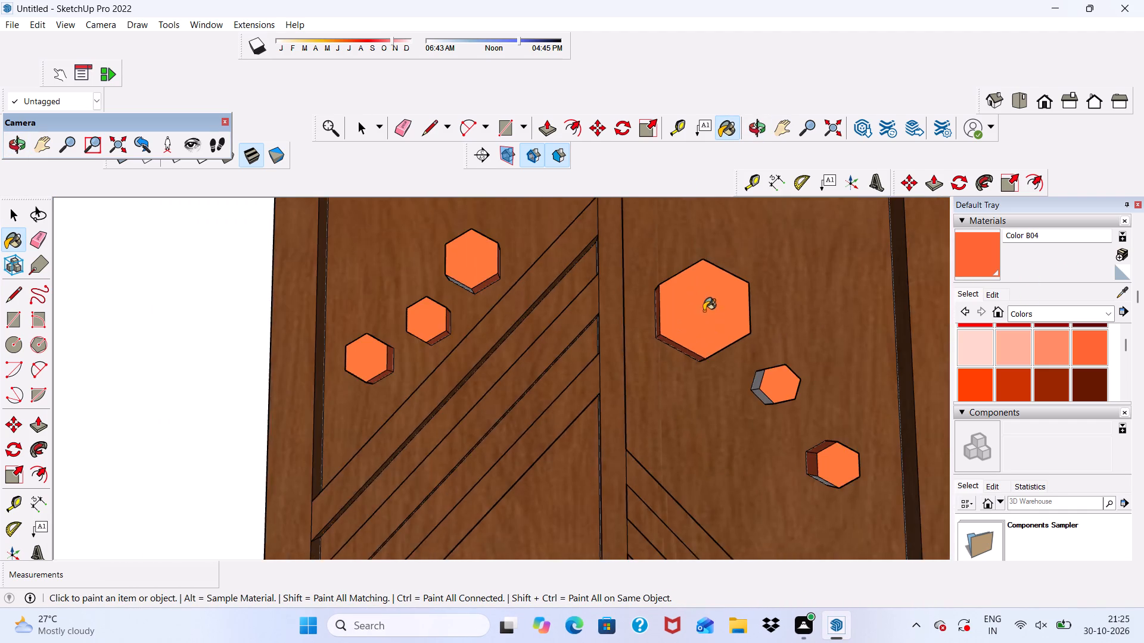
middle_click_drag(704, 310, 580, 410)
scroll(610, 391, "up", 4)
left_click(621, 379)
scroll(621, 377, "down", 1)
middle_click_drag(621, 377, 622, 377)
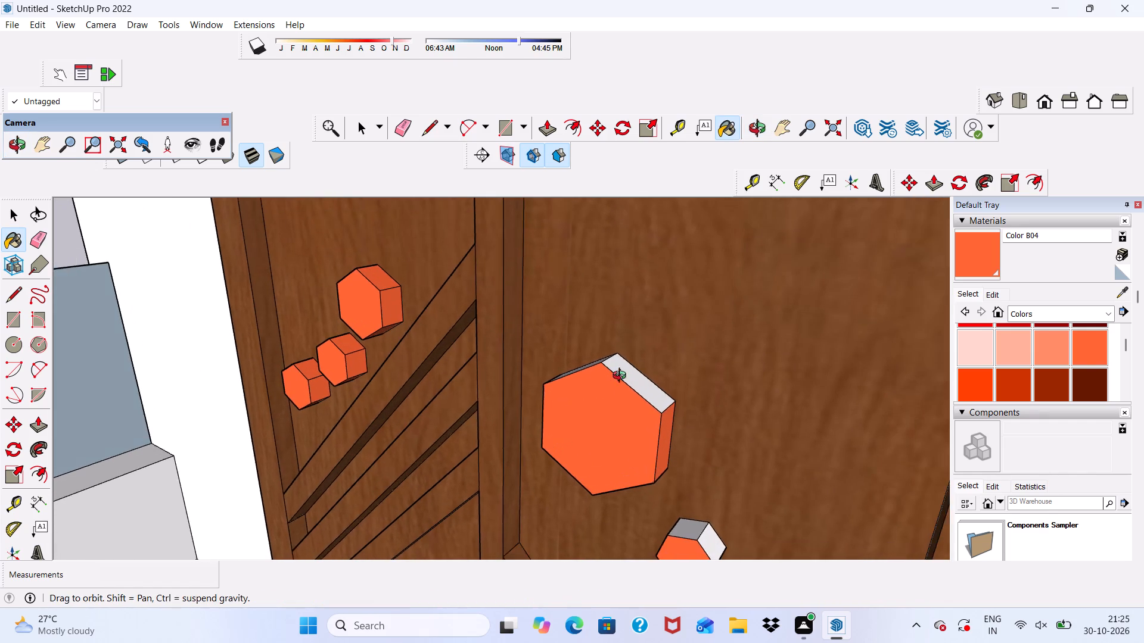
middle_click_drag(622, 377, 729, 415)
scroll(636, 344, "up", 2)
left_click(631, 369)
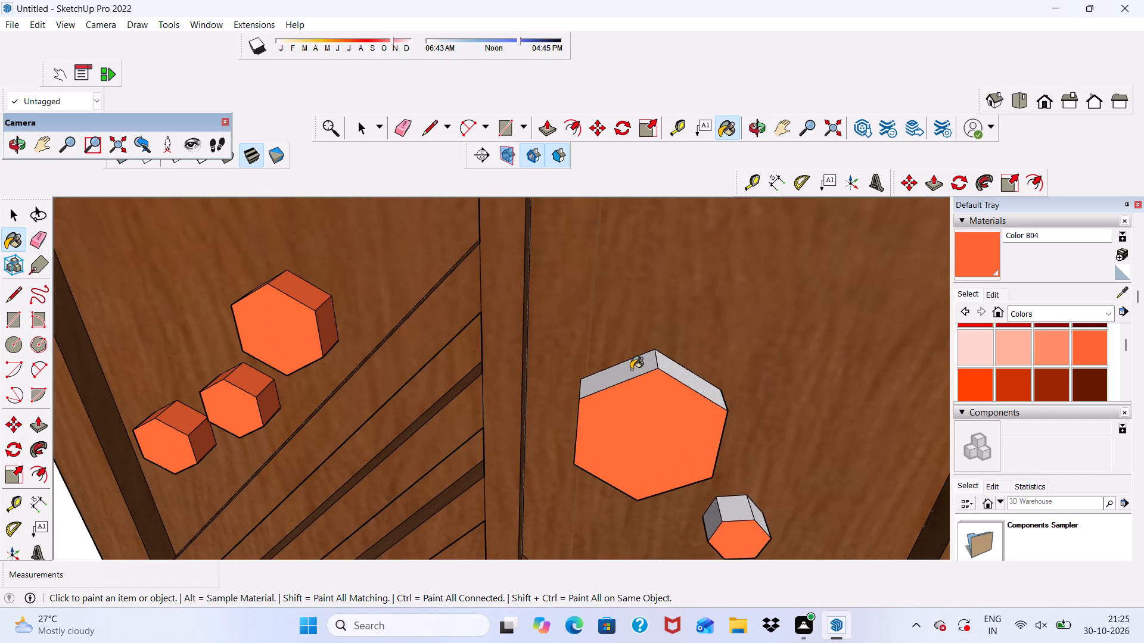
left_click(674, 370)
Paint the top and upper-right inner edges of the right leaf's middle hexagon with Color B04.
scroll(506, 294, "down", 11)
scroll(614, 421, "up", 9)
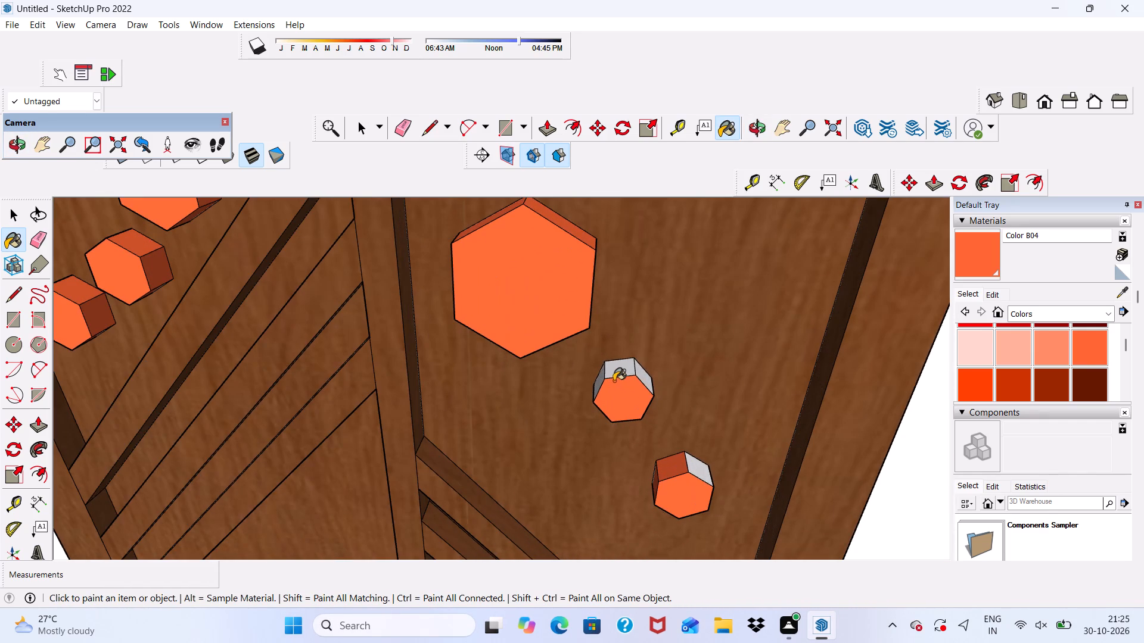
left_click(617, 376)
scroll(658, 369, "up", 7)
left_click(598, 365)
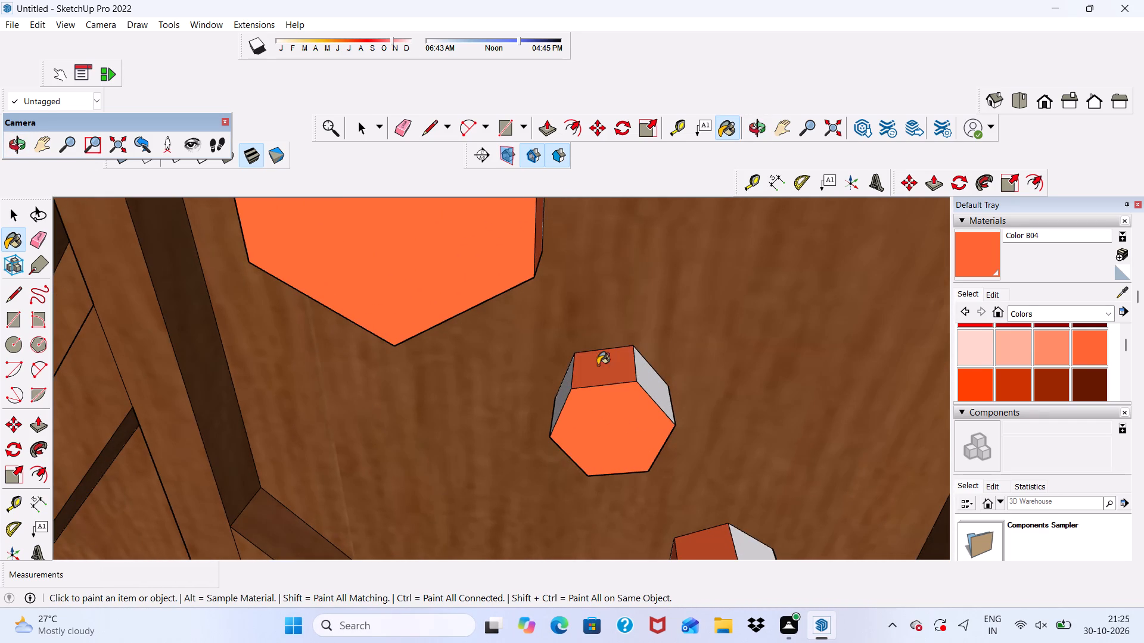
scroll(648, 385, "up", 4)
left_click(649, 383)
Paint the left, lower-left, lower-right and right inner edges of the right leaf's middle hexagon with Color B04.
scroll(649, 383, "down", 2)
middle_click_drag(651, 390, 873, 339)
scroll(537, 367, "up", 1)
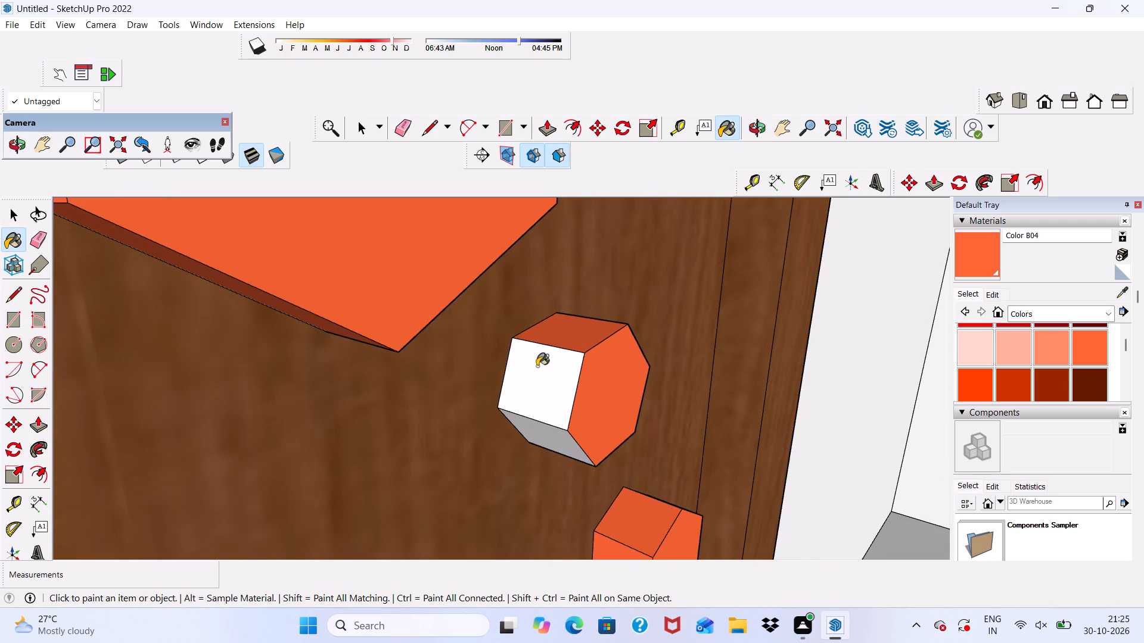
left_click(538, 366)
left_click(549, 426)
scroll(549, 426, "down", 2)
middle_click_drag(549, 431, 243, 283)
scroll(455, 451, "up", 1)
left_click(509, 417)
left_click_drag(573, 344, 564, 348)
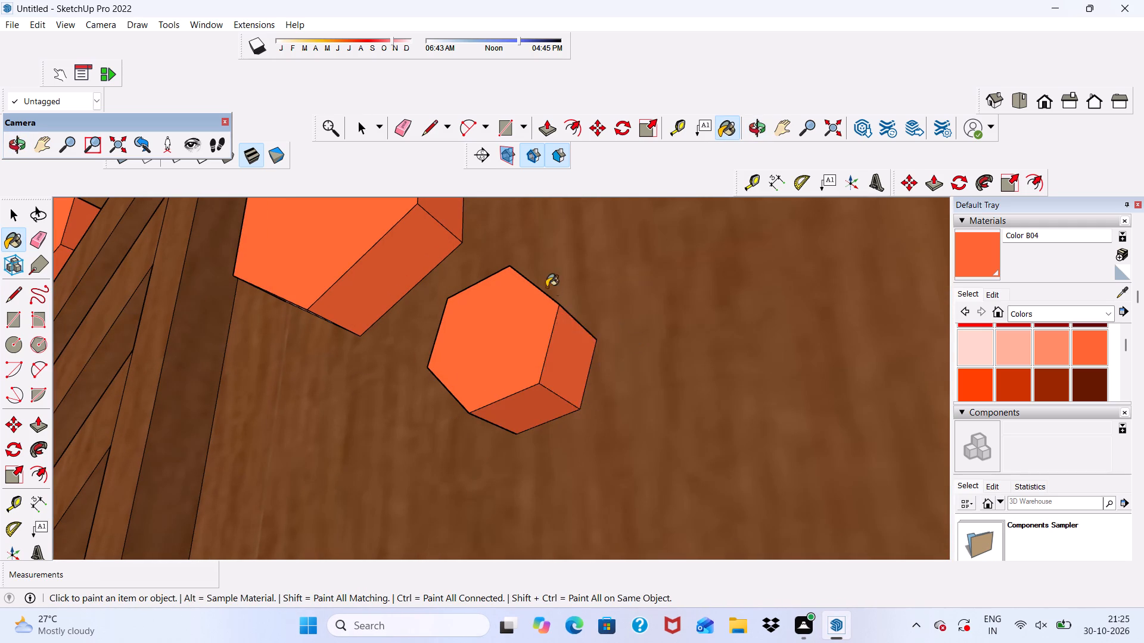
Paint the right, lower-right and left inner edges of the right leaf's lowest hexagon with Color B04.
scroll(546, 287, "down", 10)
scroll(589, 405, "up", 6)
left_click(637, 438)
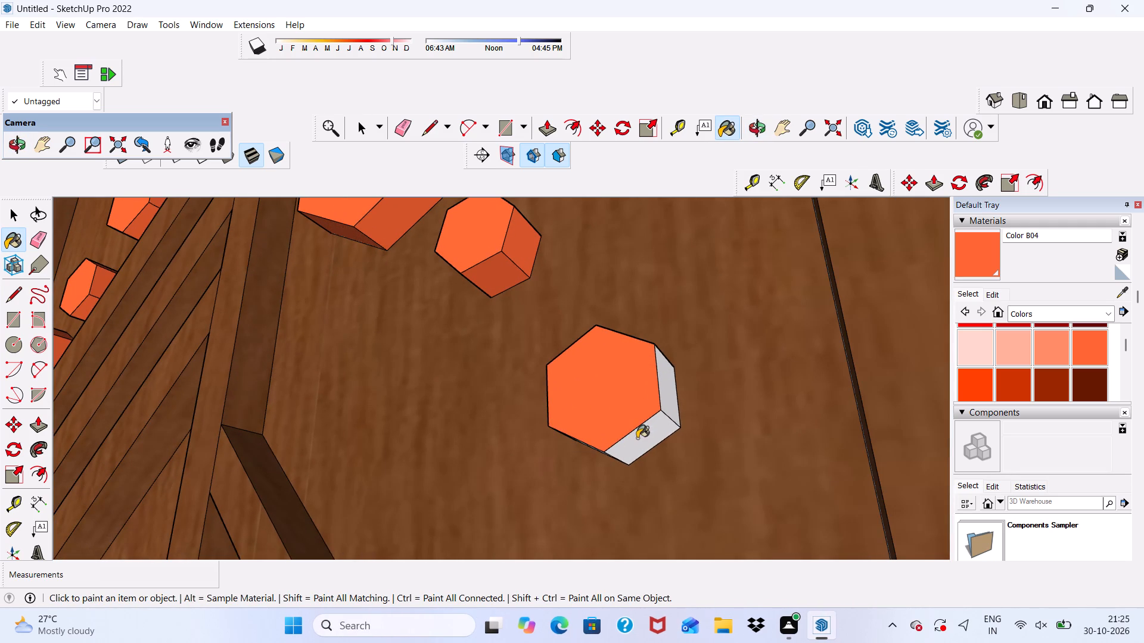
left_click(667, 386)
middle_click_drag(659, 391, 748, 414)
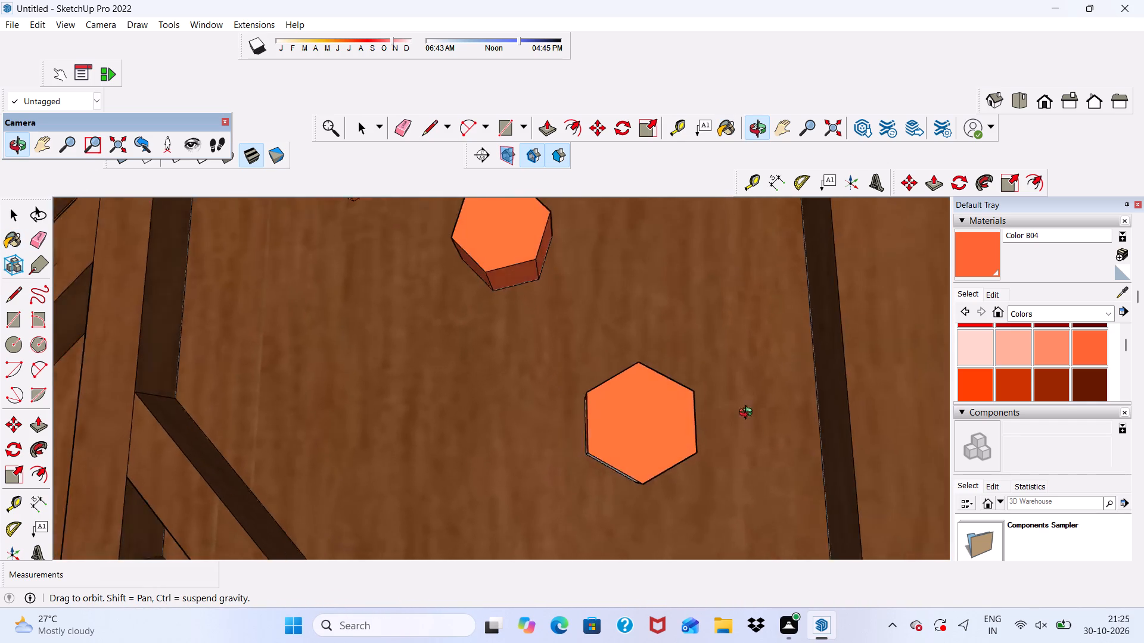
middle_click_drag(748, 414, 747, 358)
left_click(610, 435)
Return to the balcony door from the front and paint the lower-left inner edge of the left leaf's highest hexagon with Color B04.
scroll(625, 374, "down", 17)
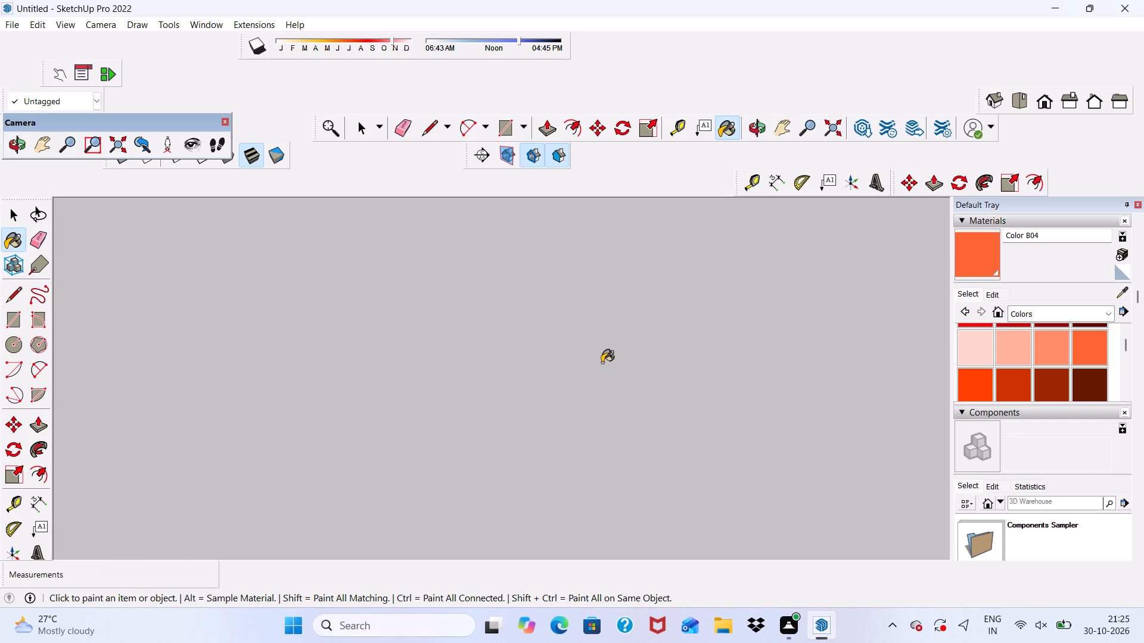
left_click(1049, 102)
scroll(960, 249, "down", 6)
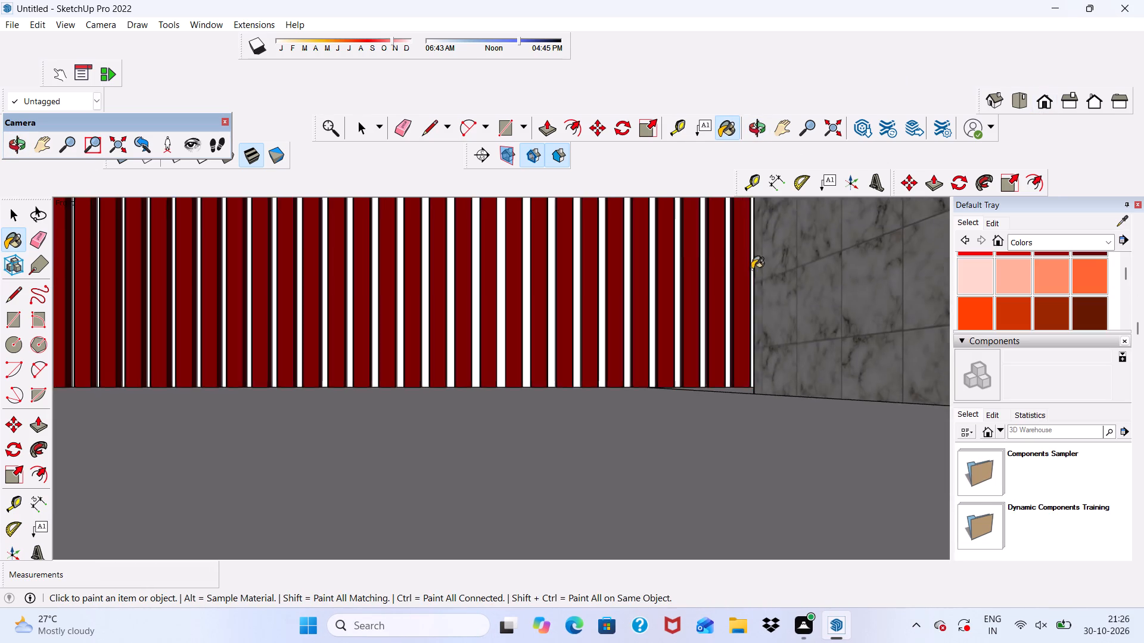
scroll(752, 269, "down", 20)
scroll(752, 269, "down", 20)
scroll(752, 269, "down", 1)
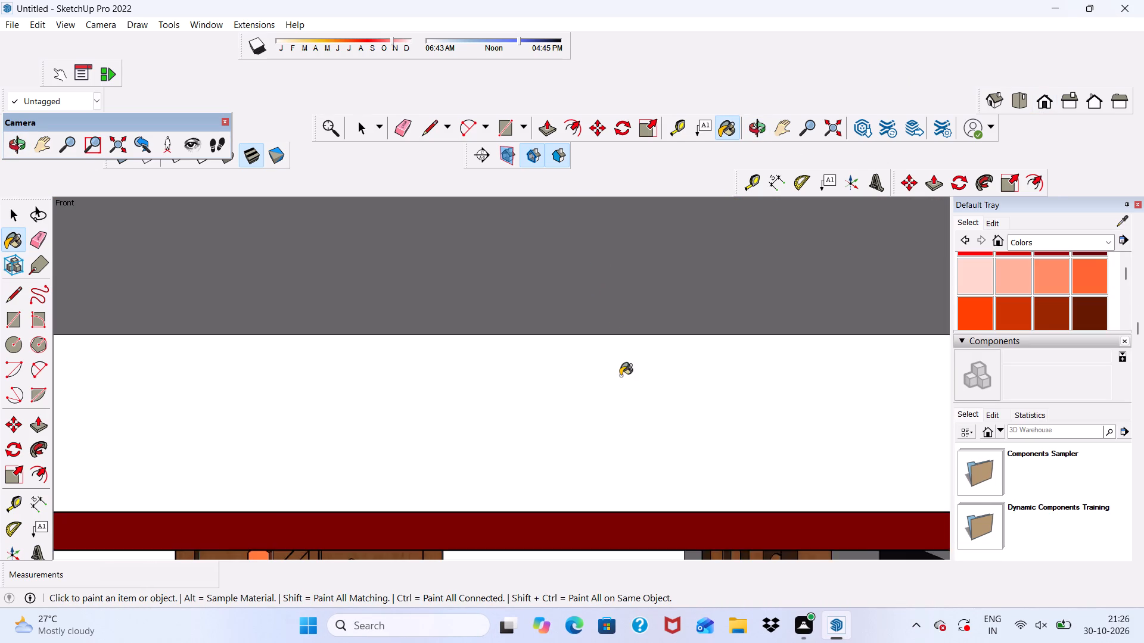
scroll(620, 376, "down", 17)
scroll(278, 530, "up", 3)
scroll(349, 354, "down", 6)
scroll(334, 489, "up", 6)
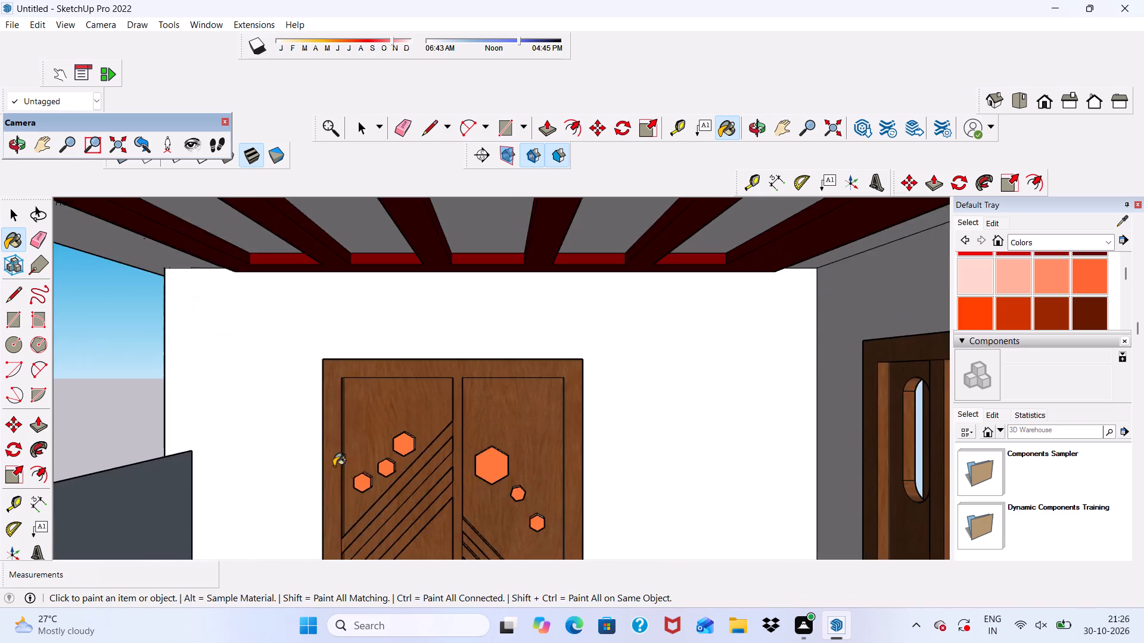
scroll(334, 466, "up", 10)
middle_click_drag(428, 467, 506, 357)
scroll(509, 295, "up", 5)
left_click(514, 287)
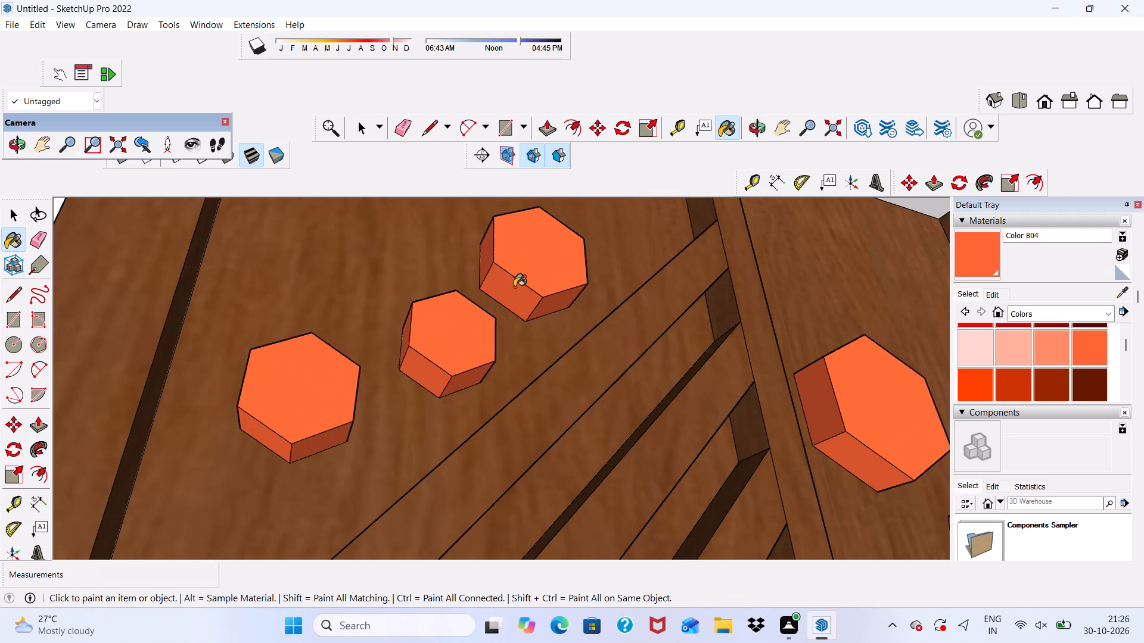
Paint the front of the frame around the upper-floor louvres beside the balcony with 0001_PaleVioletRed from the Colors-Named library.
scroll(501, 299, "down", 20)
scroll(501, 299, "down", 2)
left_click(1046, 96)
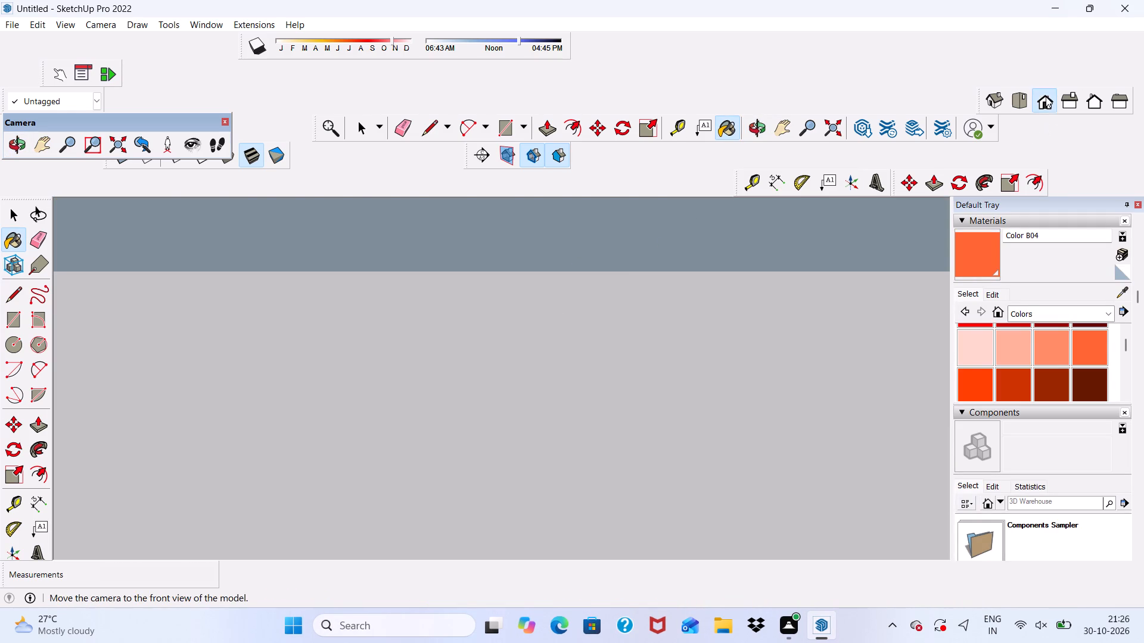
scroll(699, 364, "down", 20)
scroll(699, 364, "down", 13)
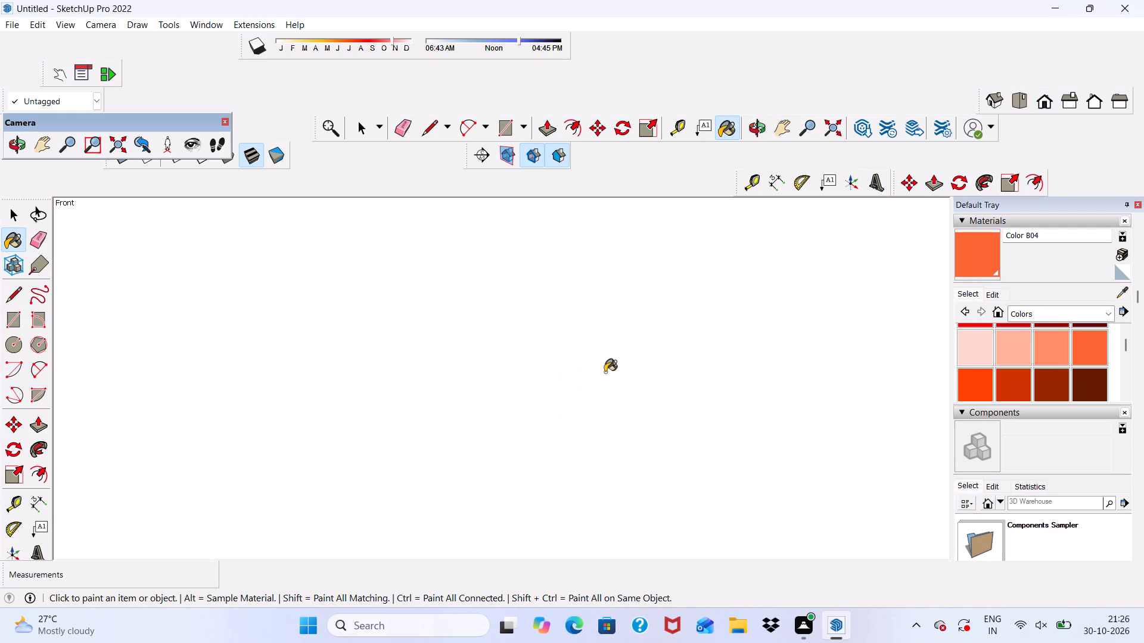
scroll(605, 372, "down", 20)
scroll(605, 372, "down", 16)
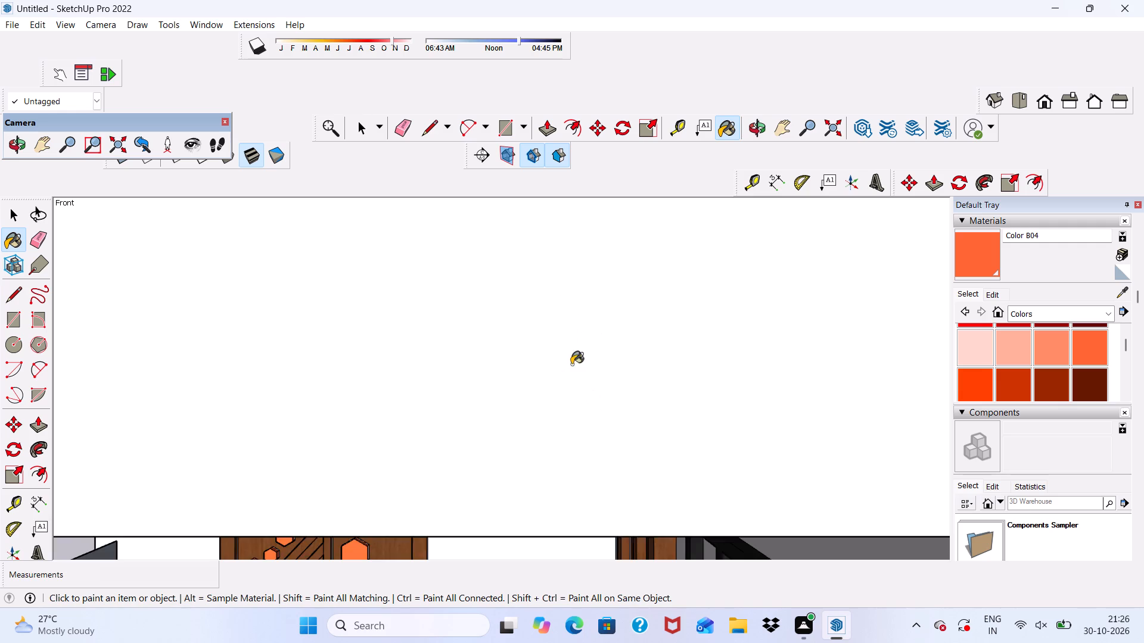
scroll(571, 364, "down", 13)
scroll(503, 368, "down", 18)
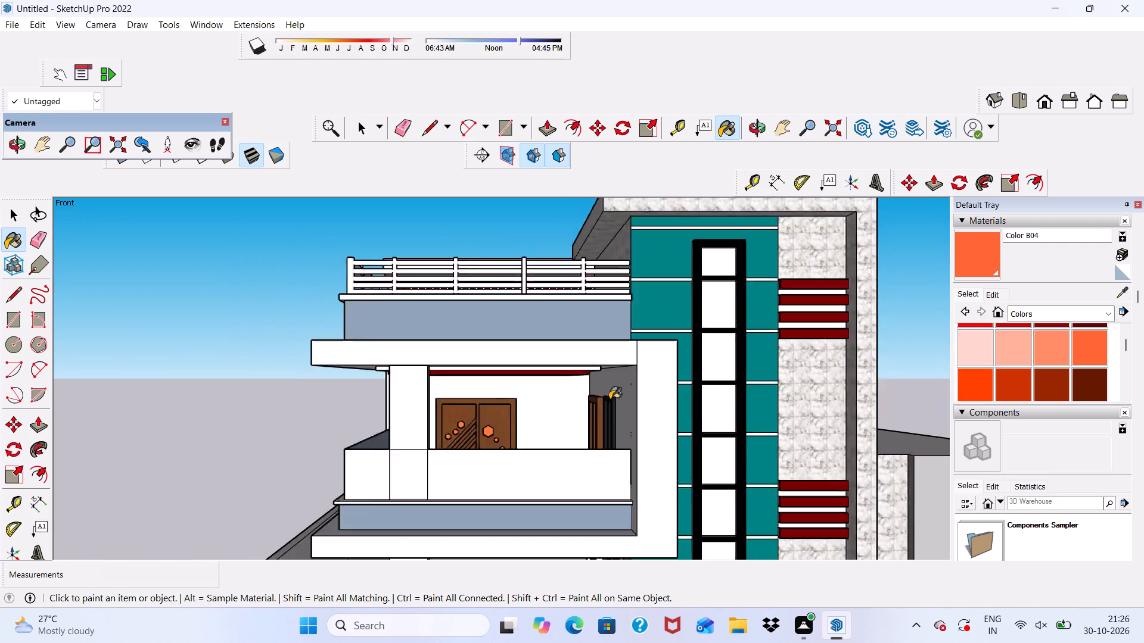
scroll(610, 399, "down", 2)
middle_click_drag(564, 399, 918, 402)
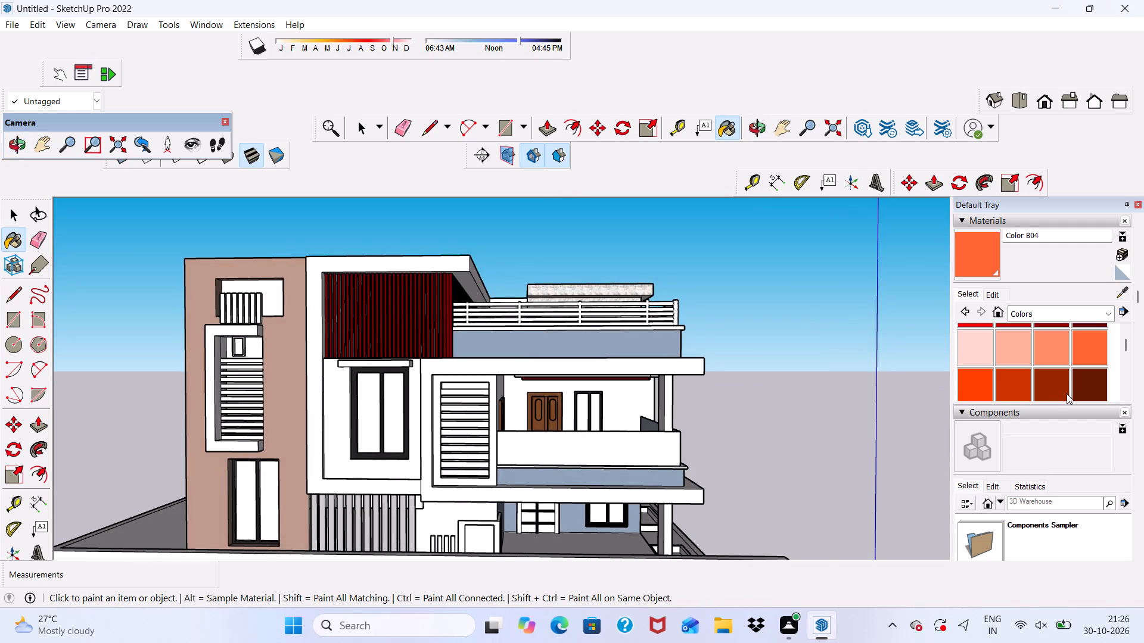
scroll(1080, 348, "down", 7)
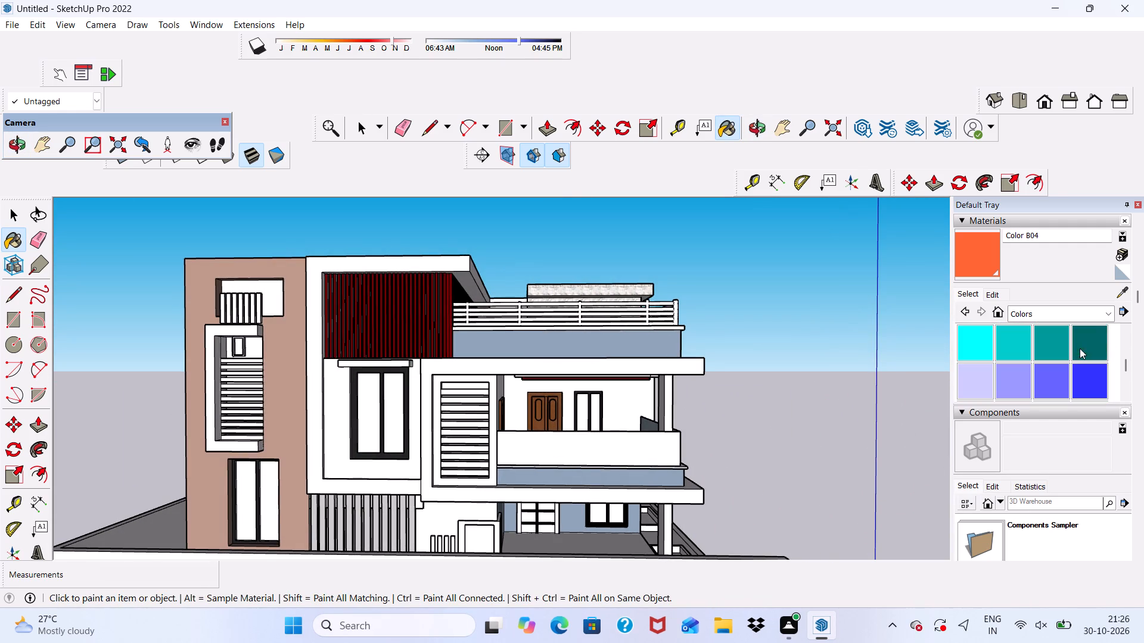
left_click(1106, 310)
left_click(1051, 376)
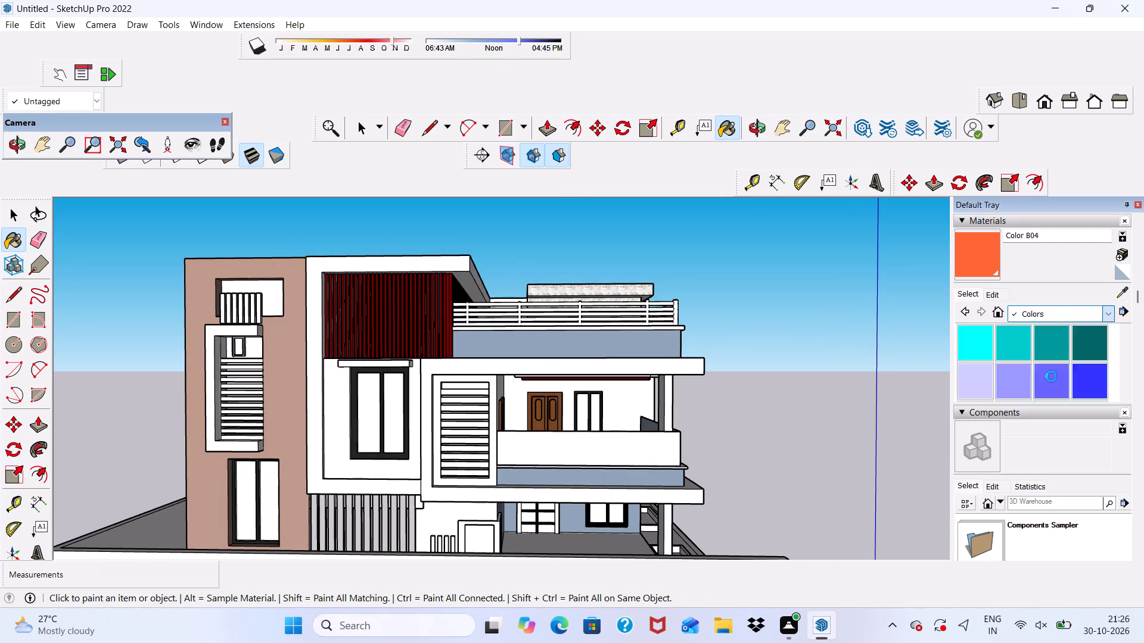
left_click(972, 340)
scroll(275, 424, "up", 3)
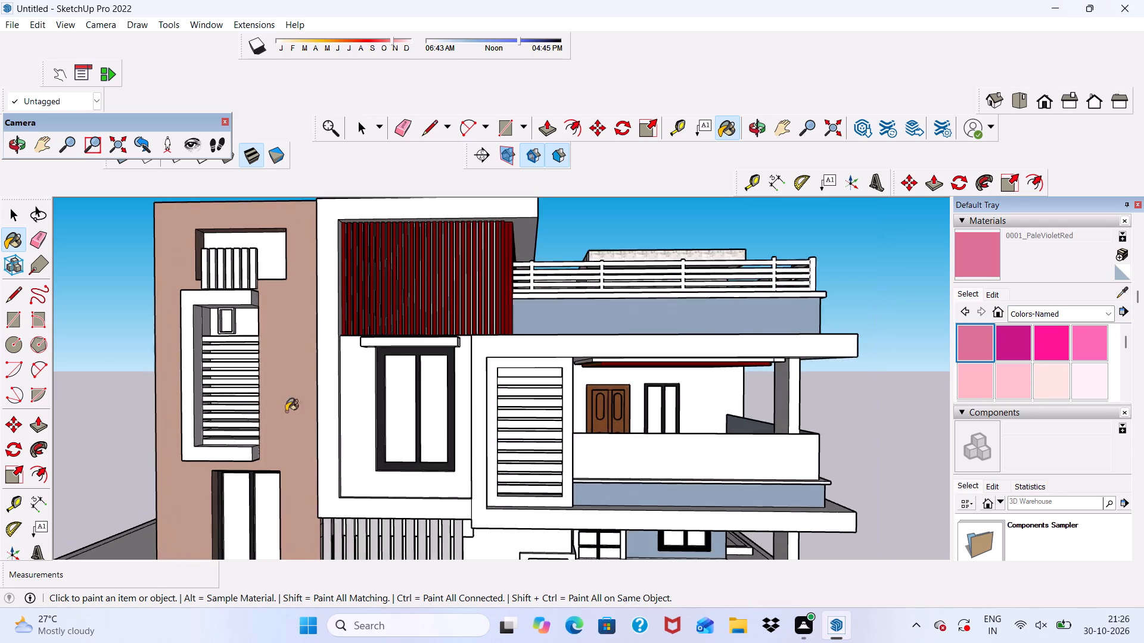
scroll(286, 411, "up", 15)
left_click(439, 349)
Paint the front of the louvre frame beside the balcony with 0017_IndianRed from the Colors-Named library.
scroll(482, 362, "down", 4)
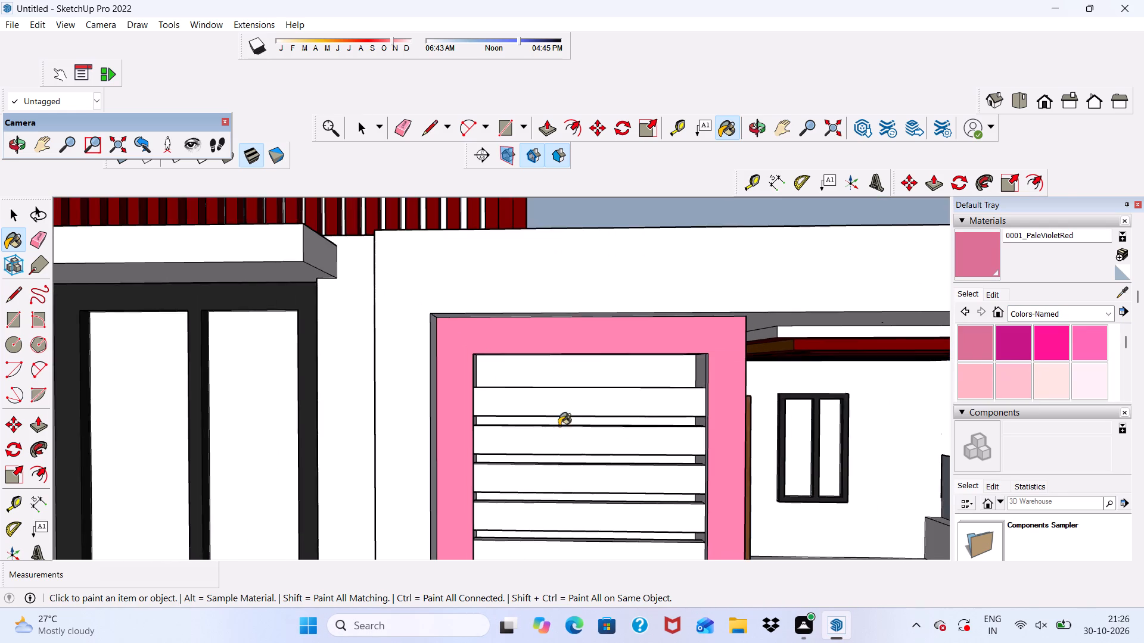
scroll(1015, 345, "down", 2)
scroll(1006, 341, "up", 1)
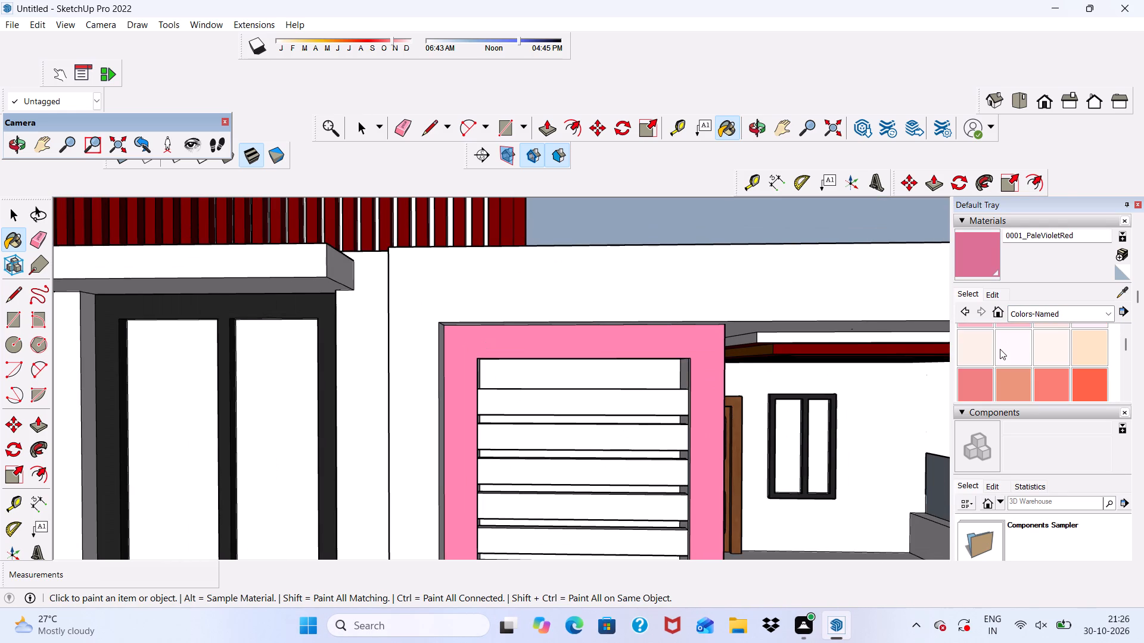
scroll(1000, 349, "down", 1)
left_click(968, 356)
scroll(664, 349, "up", 4)
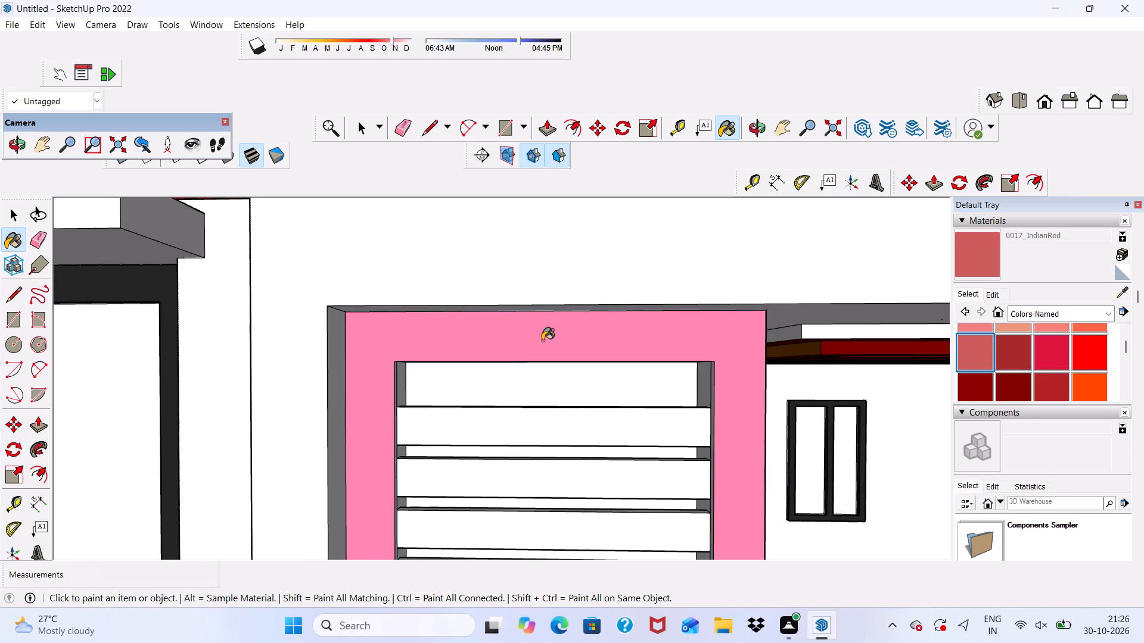
left_click(542, 341)
Edit the 0017_IndianRed material to a darker shade.
scroll(606, 381, "down", 1)
middle_click_drag(614, 383, 564, 360)
scroll(1036, 371, "down", 1)
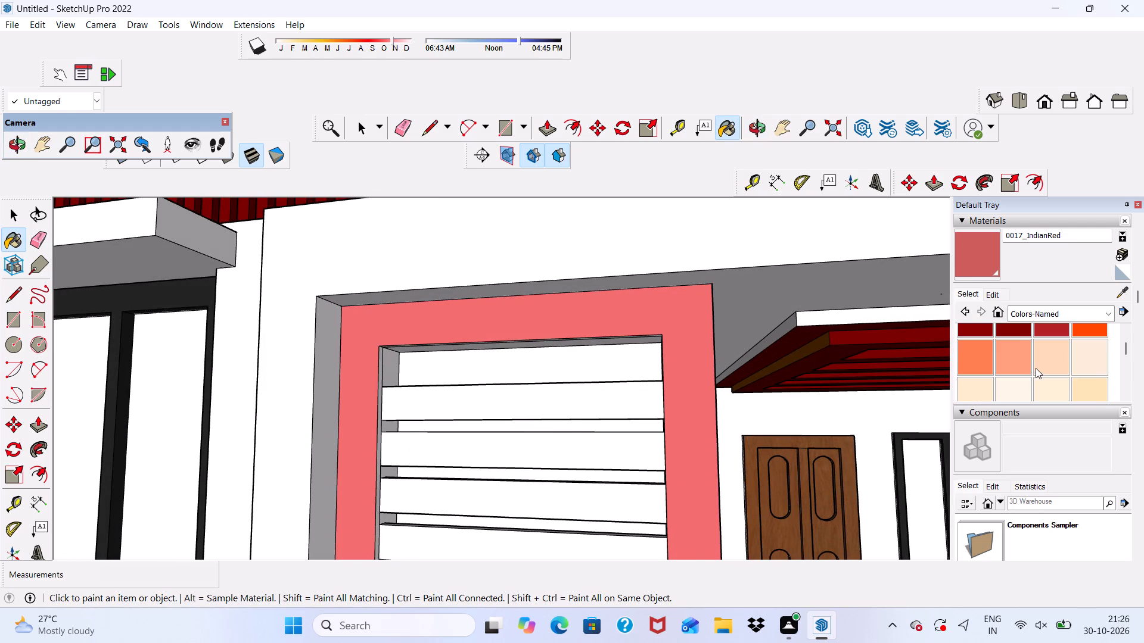
scroll(1036, 365, "up", 1)
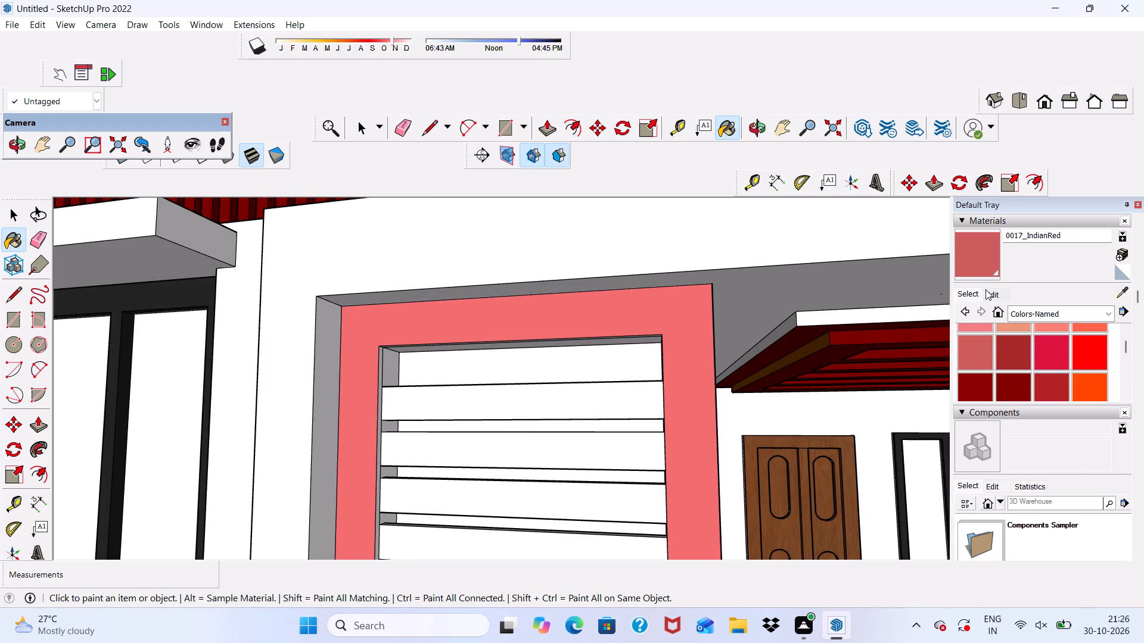
left_click(986, 289)
left_click_drag(1031, 354, 1032, 364)
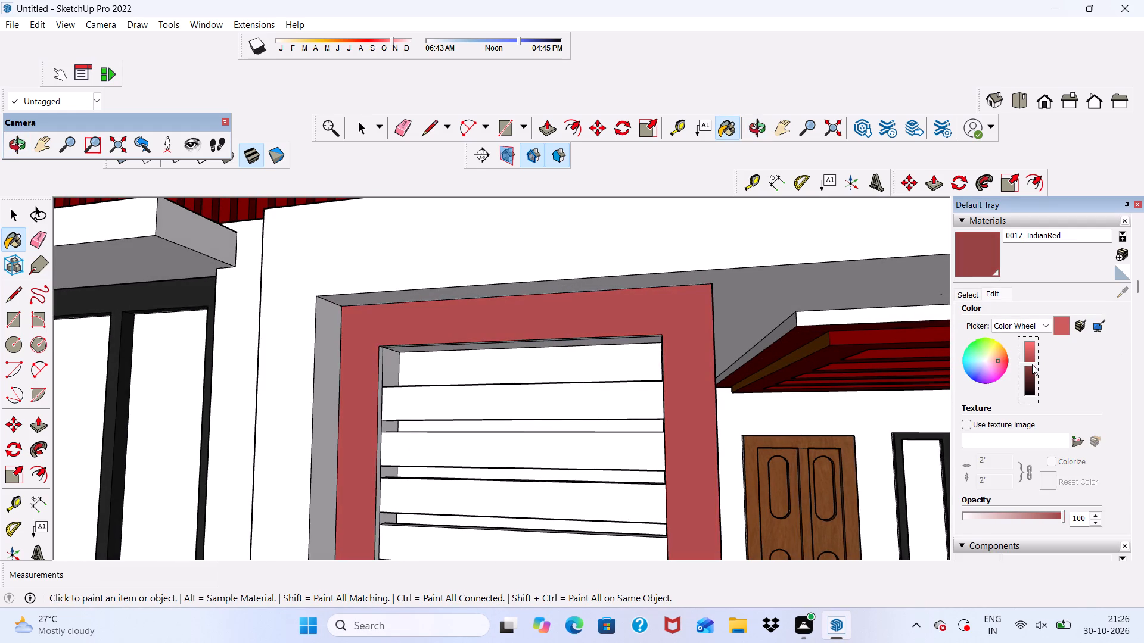
left_click_drag(1032, 364, 1032, 367)
Paint the left inner sides and the top underside of the louvre frame's opening with the darkened 0017_IndianRed.
scroll(526, 361, "down", 5)
middle_click_drag(472, 448, 337, 469)
scroll(368, 447, "up", 5)
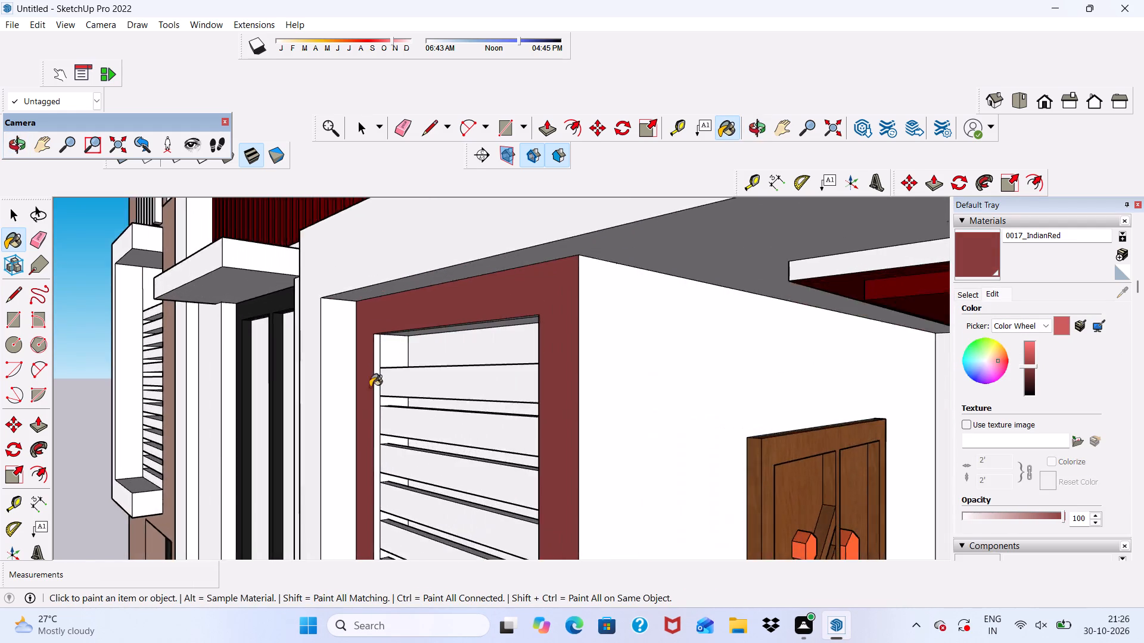
scroll(370, 387, "up", 4)
left_click(381, 356)
left_click(399, 340)
left_click(422, 313)
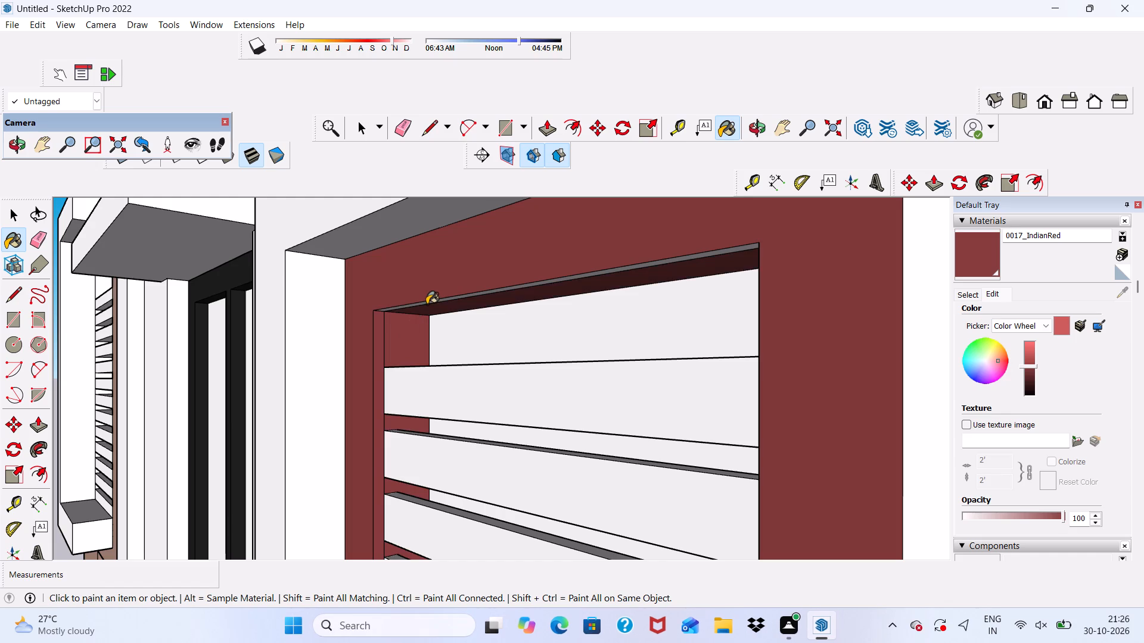
left_click(427, 304)
Paint the front strip of the top underside and the upper right inner sides of the louvre frame's opening with 0017_IndianRed.
scroll(427, 297, "down", 2)
middle_click_drag(427, 297, 766, 264)
scroll(761, 324, "up", 9)
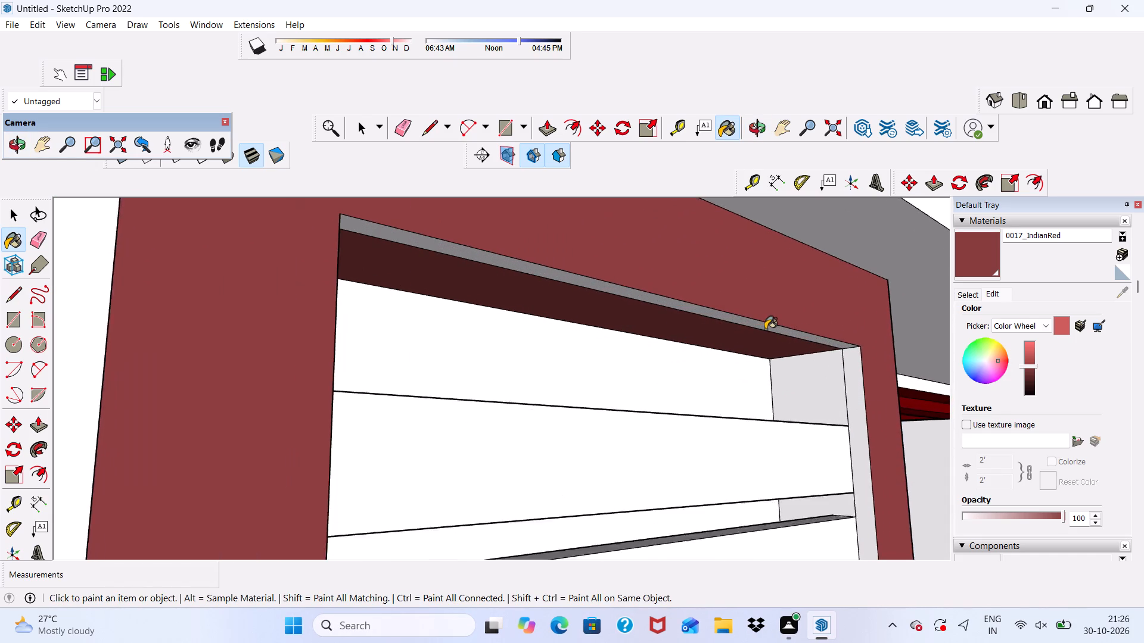
scroll(765, 329, "up", 2)
left_click(765, 329)
scroll(831, 383, "up", 1)
left_click(832, 388)
left_click(862, 384)
scroll(795, 283, "down", 10)
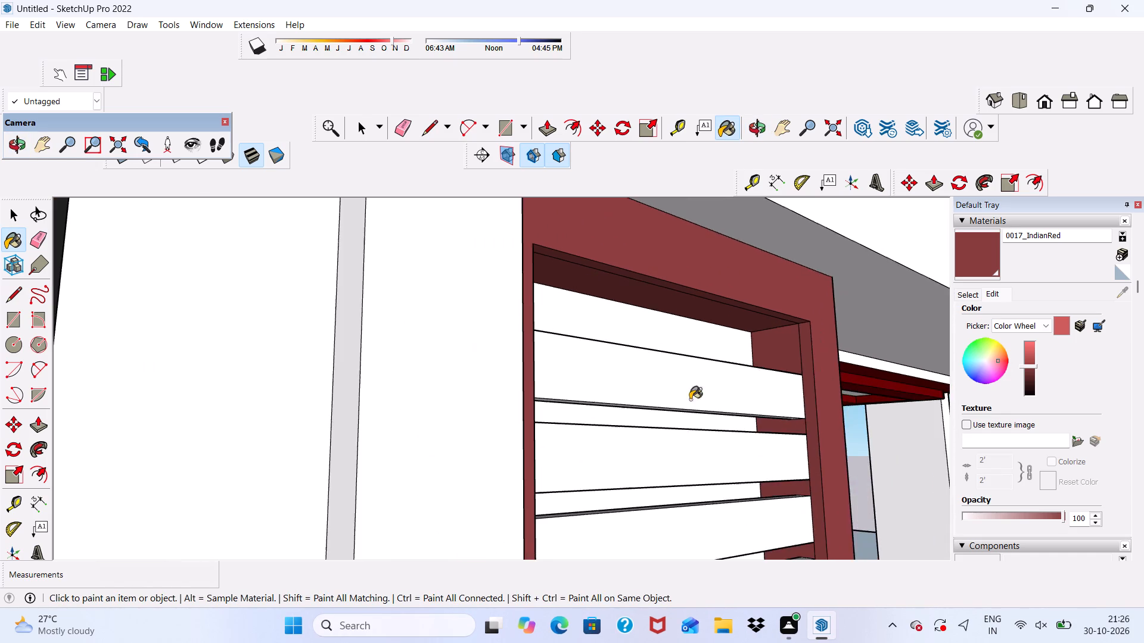
Paint the bottom inner face of the louvre frame's opening with 0017_IndianRed.
scroll(784, 419, "down", 19)
middle_click_drag(801, 499, 660, 542)
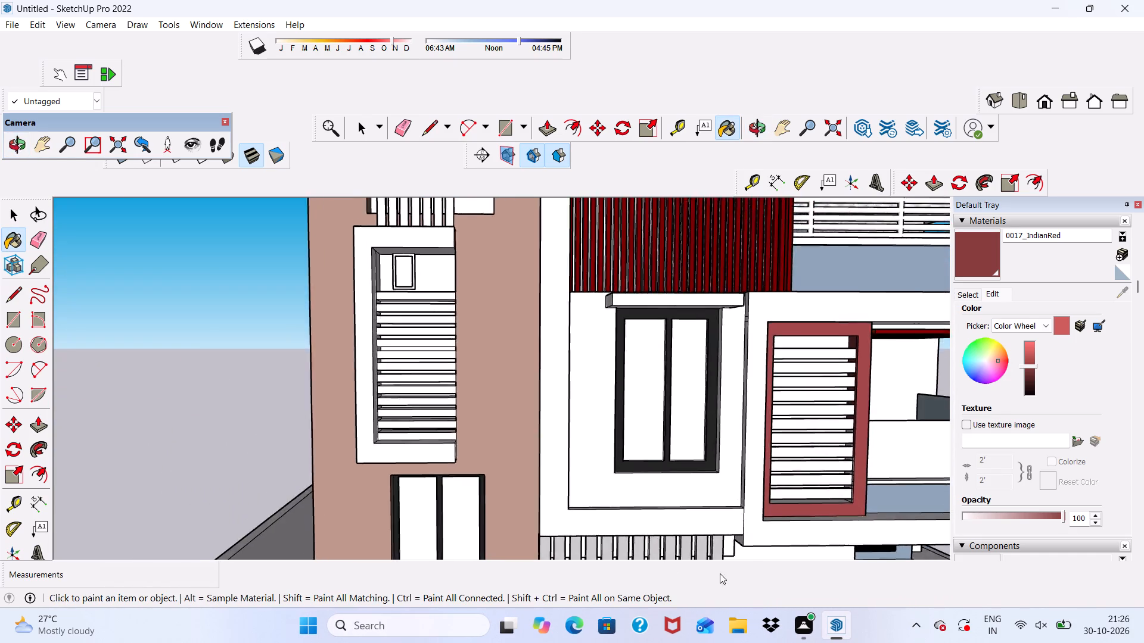
scroll(764, 560, "up", 9)
scroll(807, 437, "up", 3)
scroll(610, 380, "down", 8)
middle_click_drag(713, 543, 734, 642)
scroll(694, 576, "up", 18)
scroll(719, 523, "down", 1)
left_click(721, 545)
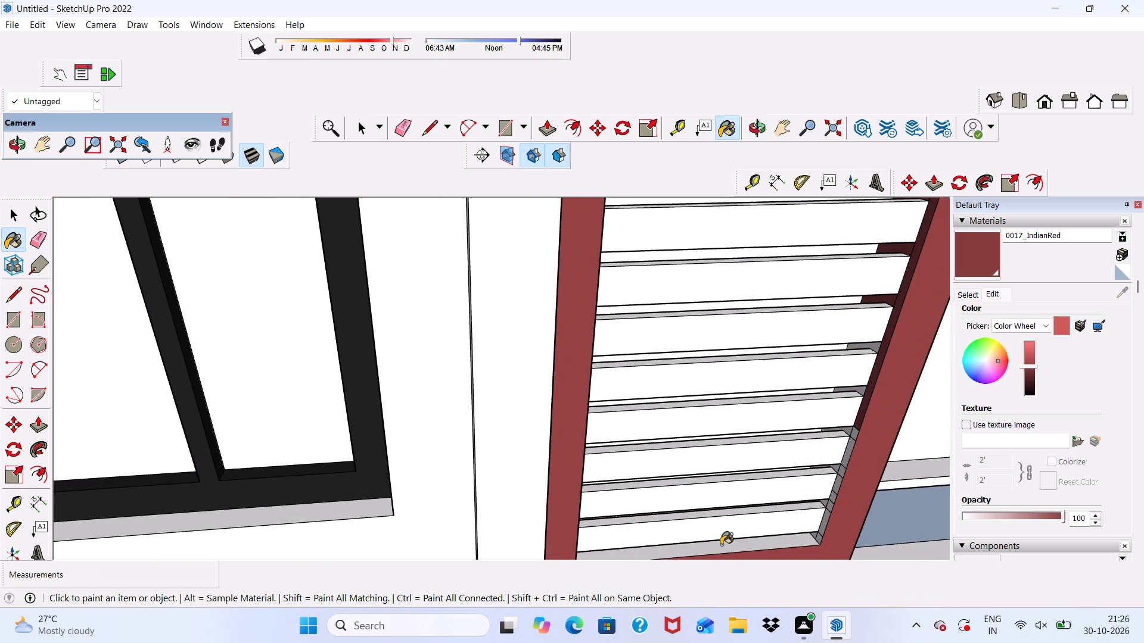
scroll(880, 528, "up", 8)
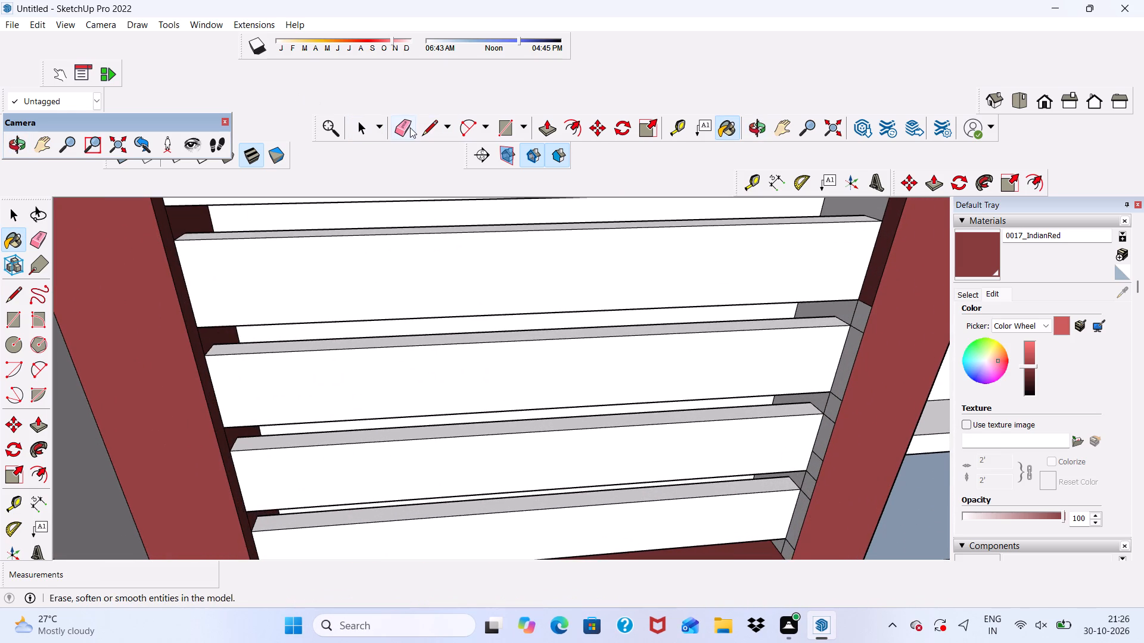
Erase the short dividing edges along the right inner side of the louvre frame's opening, behind the slat ends.
left_click(410, 127)
scroll(754, 304, "up", 6)
left_click_drag(850, 295, 865, 319)
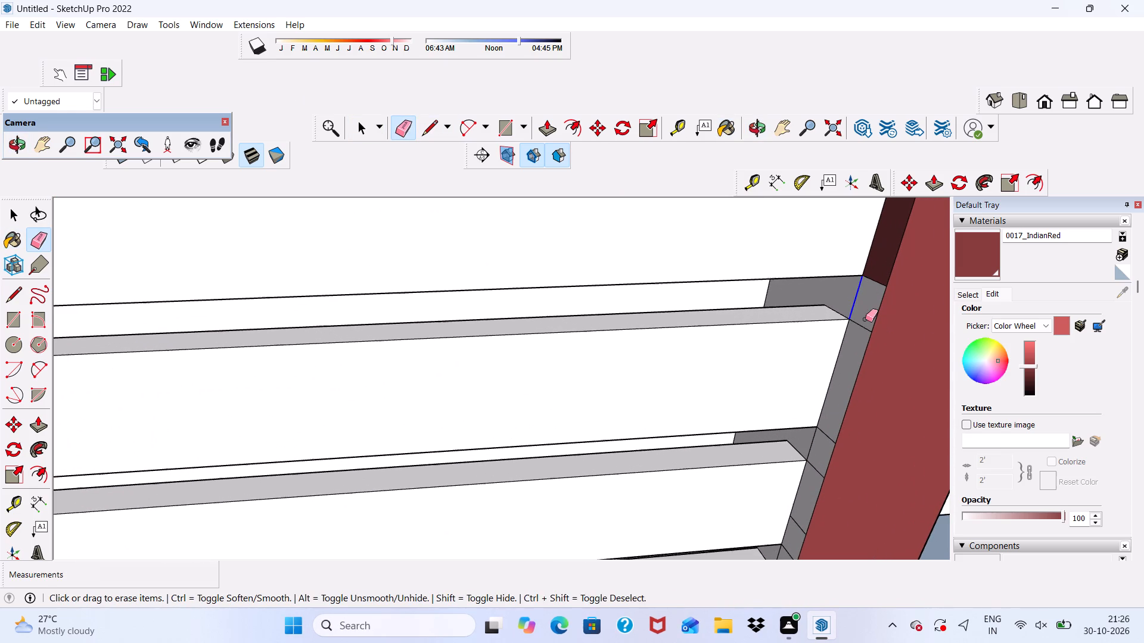
left_click_drag(865, 319, 865, 328)
left_click_drag(825, 428, 822, 457)
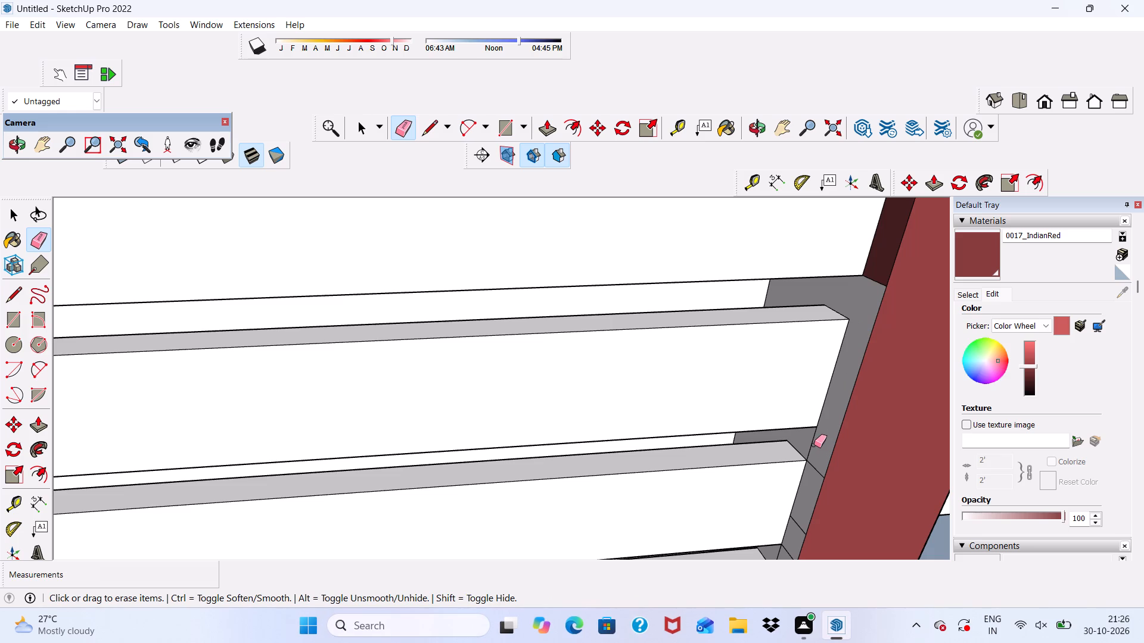
left_click(814, 445)
left_click_drag(814, 445, 814, 464)
left_click_drag(807, 445, 815, 472)
scroll(806, 312, "down", 6)
scroll(811, 477, "up", 9)
left_click_drag(806, 433, 781, 492)
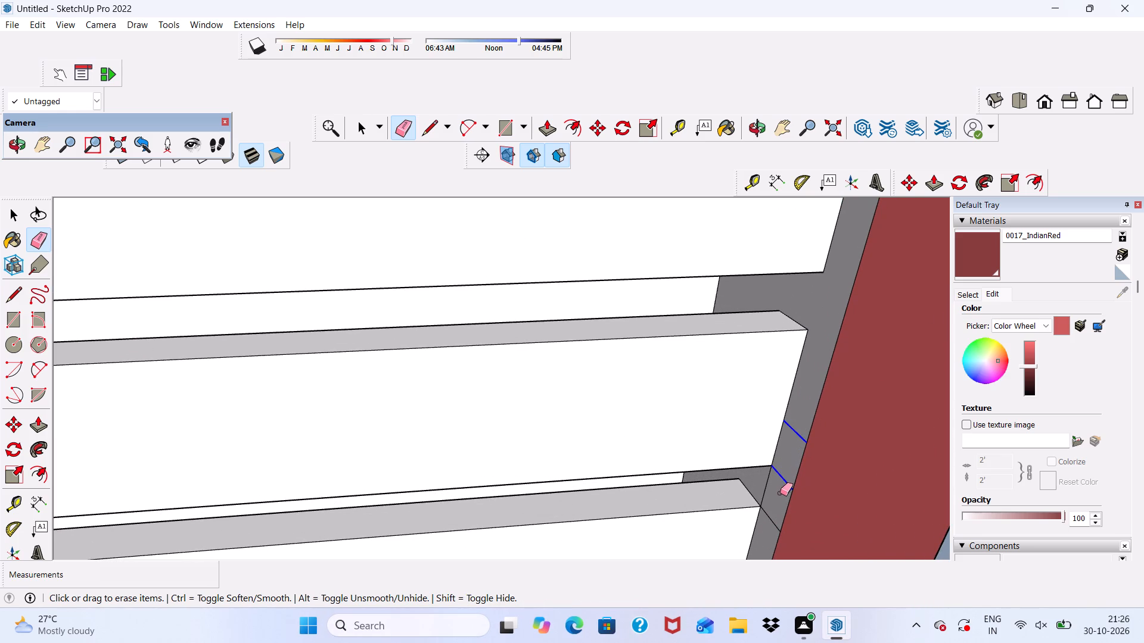
left_click_drag(769, 482, 769, 520)
left_click_drag(762, 483, 769, 492)
scroll(730, 291, "down", 6)
scroll(754, 489, "up", 9)
left_click_drag(724, 503, 720, 526)
left_click_drag(713, 523, 711, 518)
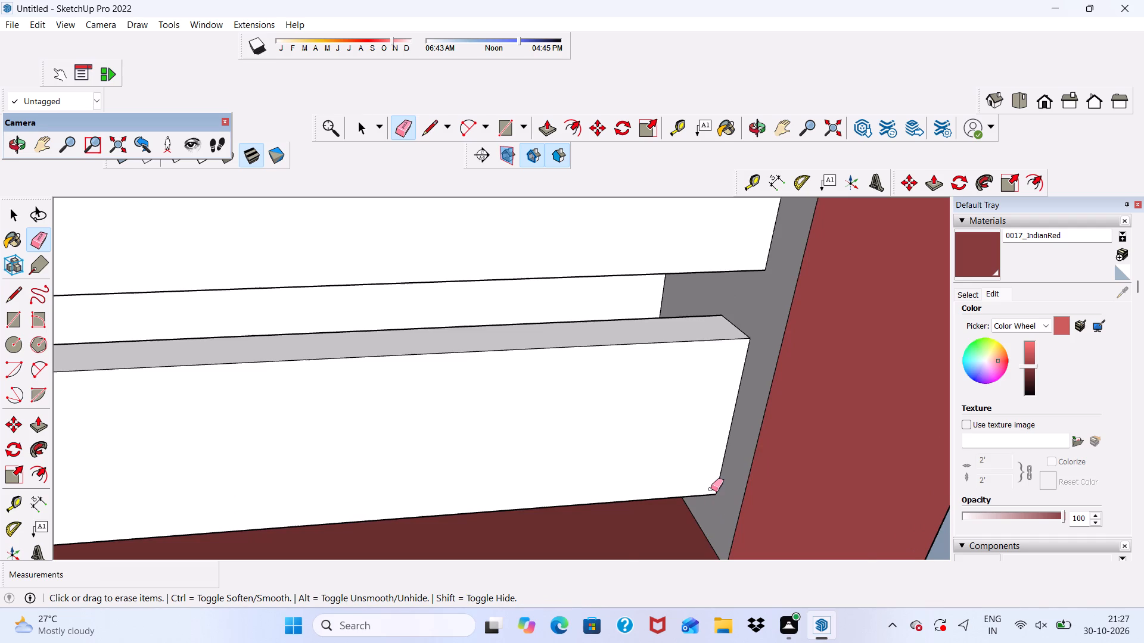
scroll(711, 489, "down", 3)
Paint the merged right inner side of the louvre frame's opening with 0017_IndianRed.
left_click(955, 253)
scroll(761, 450, "up", 2)
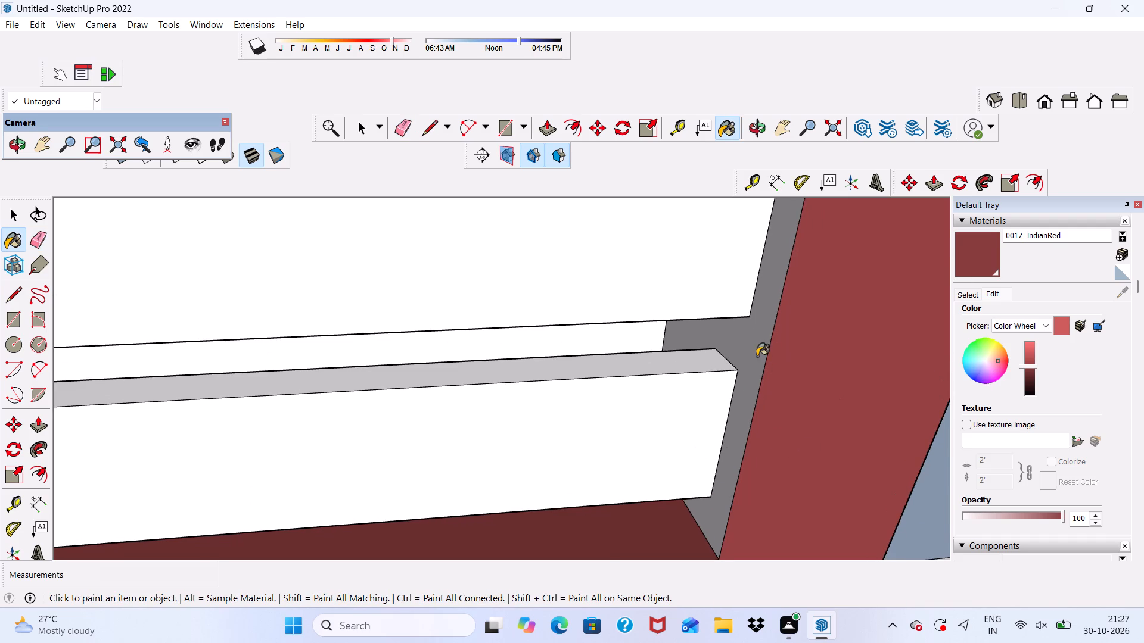
left_click(757, 356)
scroll(752, 367, "down", 18)
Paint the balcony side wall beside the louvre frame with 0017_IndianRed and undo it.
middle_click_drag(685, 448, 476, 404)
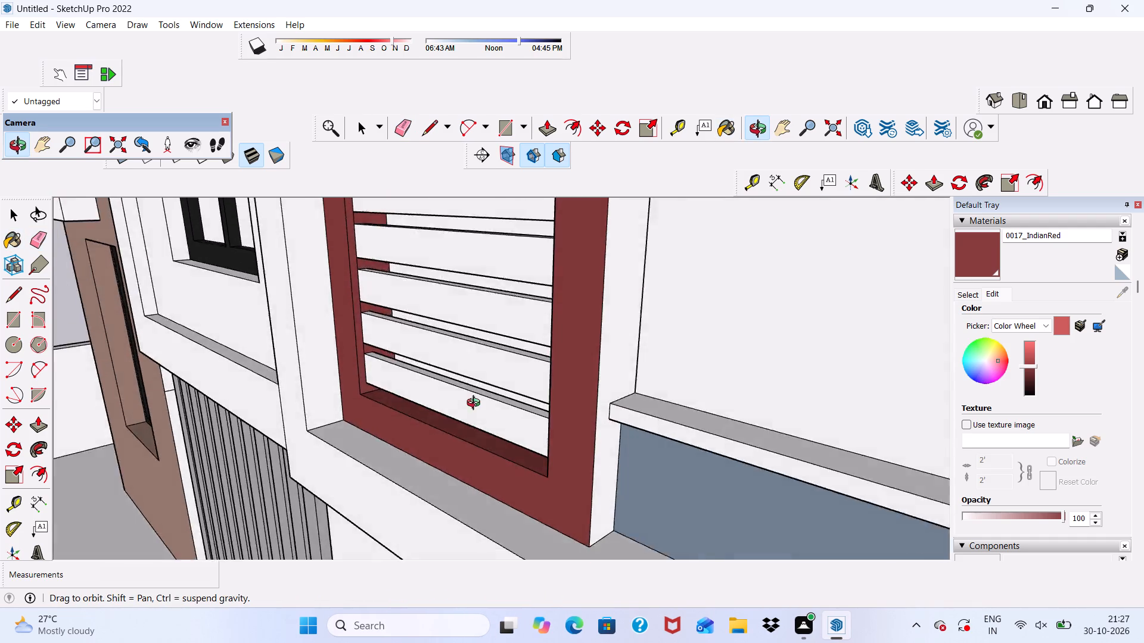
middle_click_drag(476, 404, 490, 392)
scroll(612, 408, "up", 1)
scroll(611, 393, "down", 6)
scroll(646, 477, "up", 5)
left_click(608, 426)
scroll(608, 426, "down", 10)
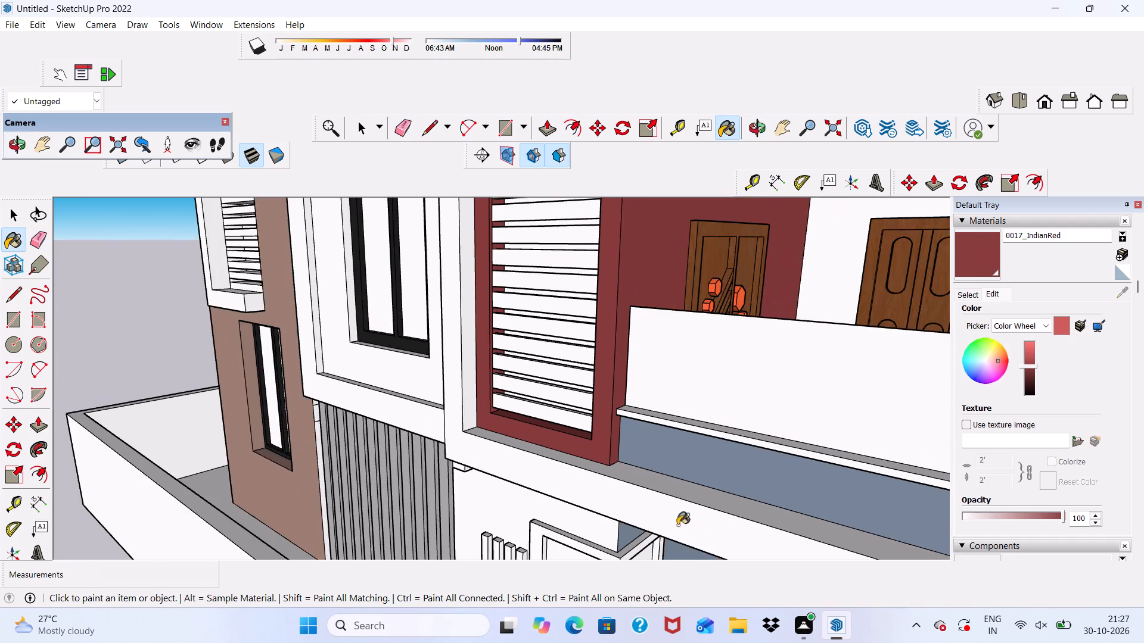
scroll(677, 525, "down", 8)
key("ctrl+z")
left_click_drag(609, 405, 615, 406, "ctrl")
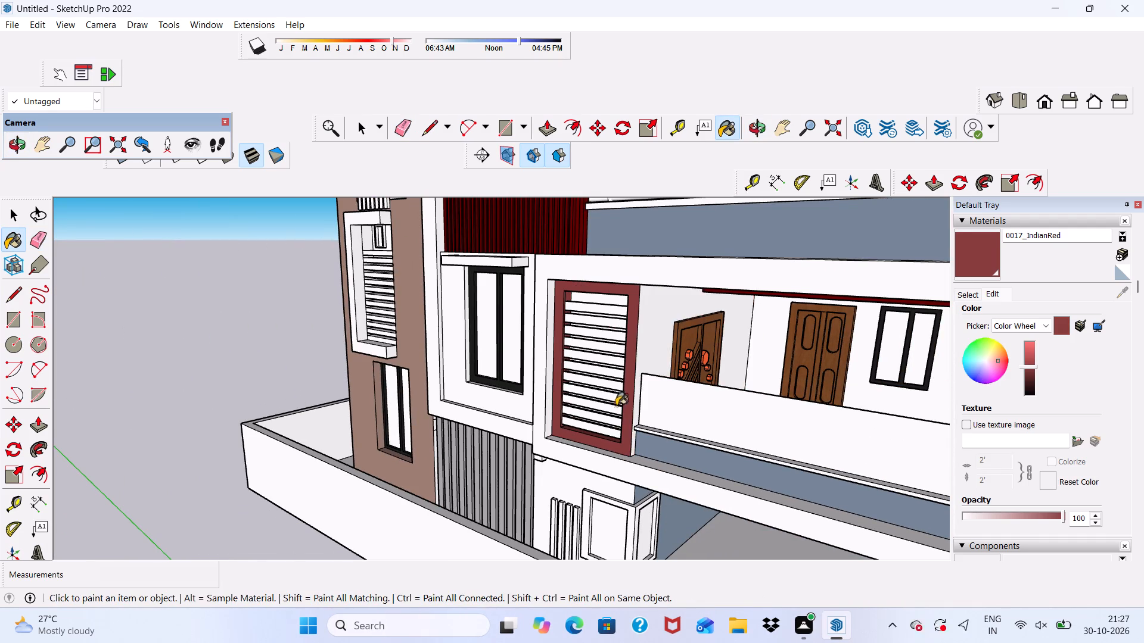
Paint the front faces of the top three louvre slats with 0017_IndianRed.
scroll(616, 405, "down", 3)
middle_click_drag(617, 404, 845, 366)
scroll(572, 348, "up", 9)
scroll(618, 326, "down", 1)
scroll(611, 327, "up", 2)
middle_click_drag(611, 327, 572, 242)
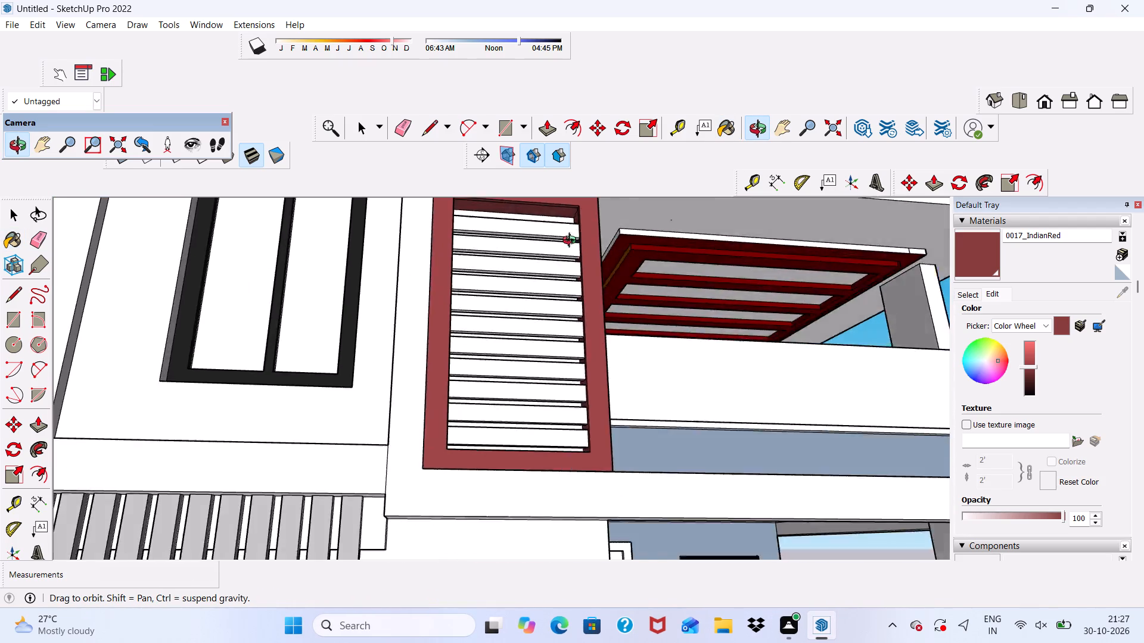
middle_click_drag(572, 242, 586, 380)
scroll(408, 330, "up", 7)
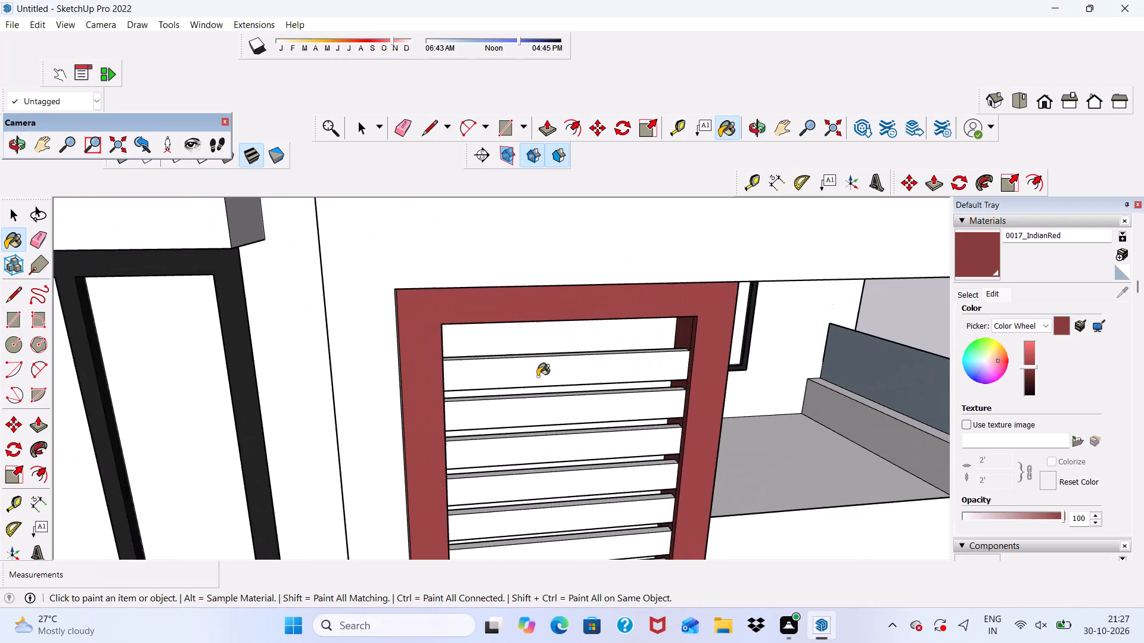
middle_click_drag(537, 376, 477, 296)
scroll(482, 303, "up", 5)
left_click(482, 304)
scroll(449, 382, "up", 1)
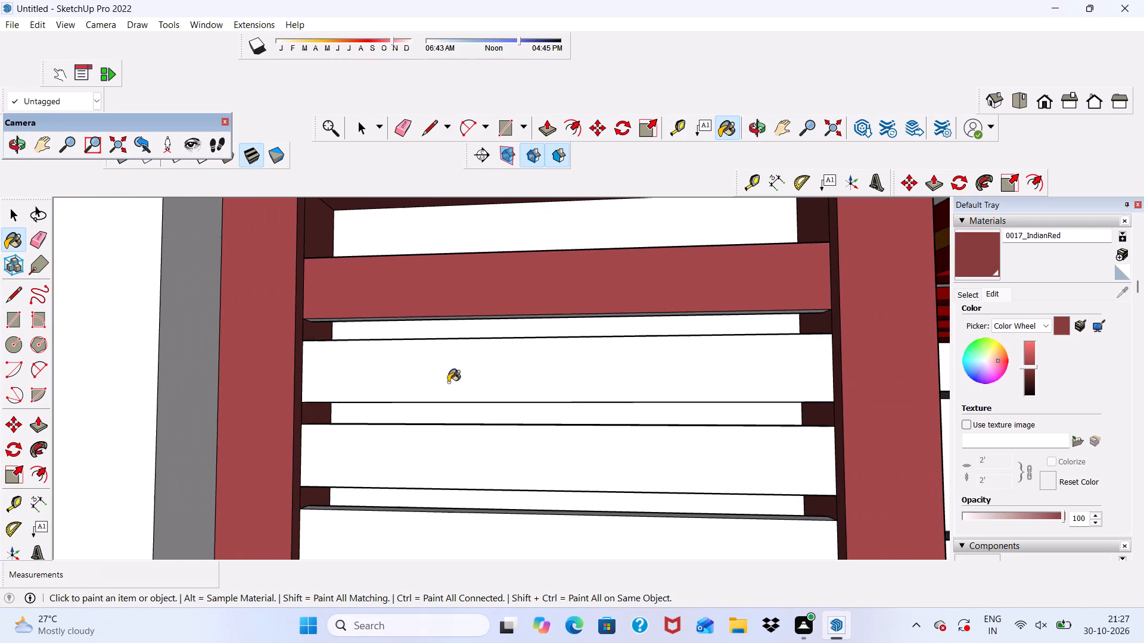
left_click(448, 382)
left_click(423, 479)
Paint the front faces of the remaining louvre slats, from the fourth down to the bottom one, with 0017_IndianRed.
scroll(419, 391, "down", 11)
scroll(368, 510, "up", 3)
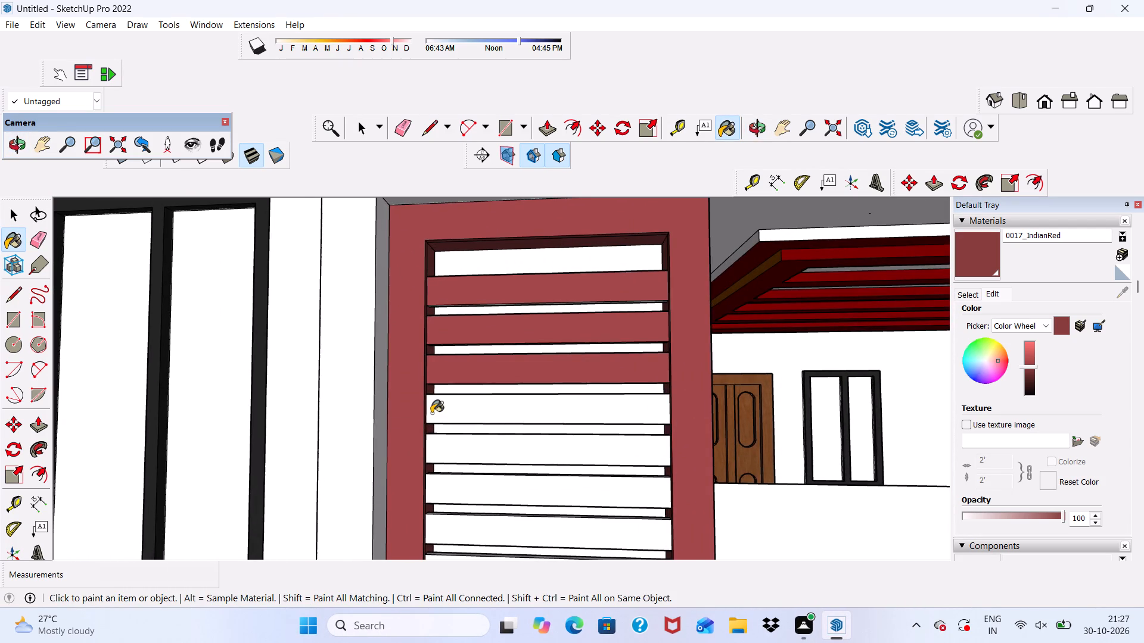
left_click(433, 412)
scroll(464, 455, "up", 1)
left_click(464, 455)
left_click(474, 494)
scroll(465, 498, "down", 2)
scroll(470, 525, "up", 2)
left_click(470, 525)
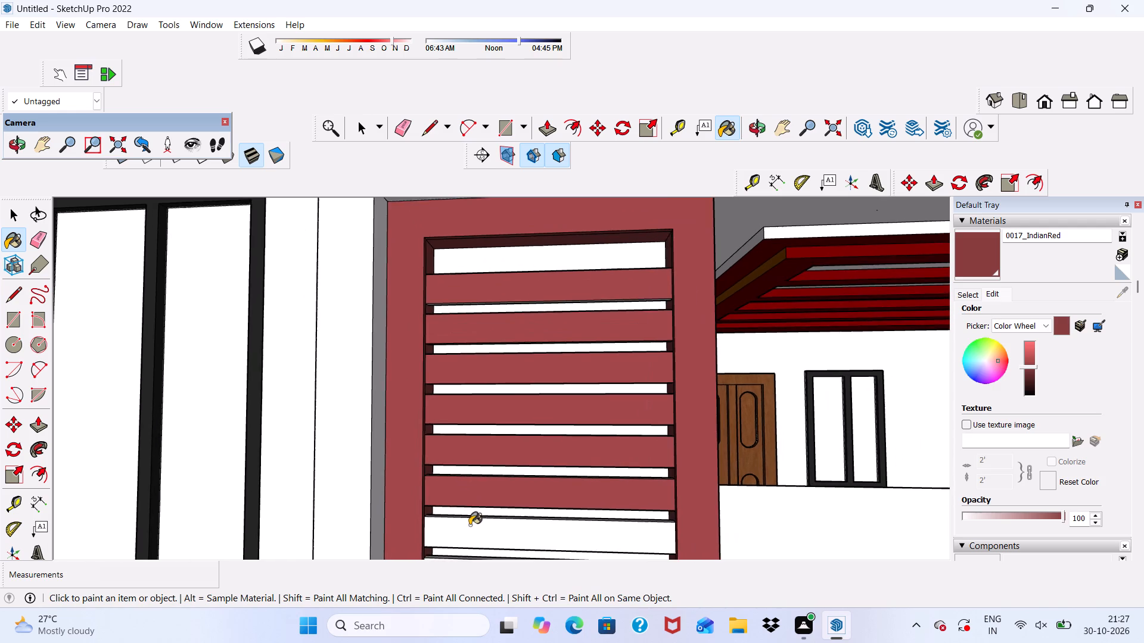
scroll(465, 379, "down", 5)
scroll(428, 501, "up", 1)
left_click(463, 509)
left_click(462, 541)
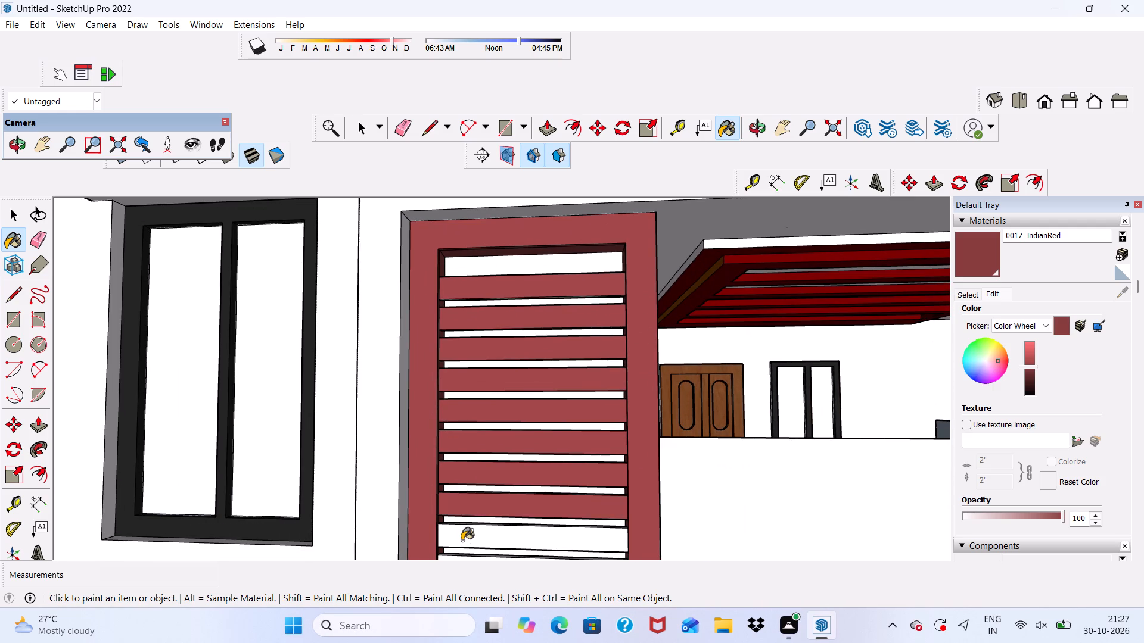
scroll(481, 306, "down", 5)
scroll(518, 452, "up", 5)
left_click(471, 506)
left_click(471, 531)
scroll(470, 407, "down", 1)
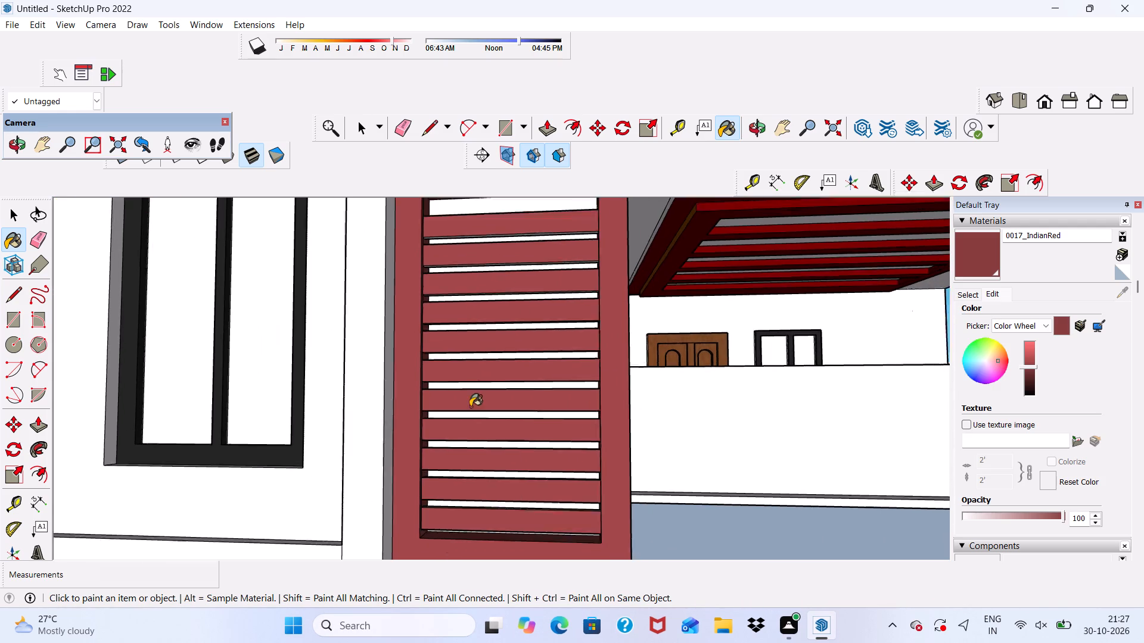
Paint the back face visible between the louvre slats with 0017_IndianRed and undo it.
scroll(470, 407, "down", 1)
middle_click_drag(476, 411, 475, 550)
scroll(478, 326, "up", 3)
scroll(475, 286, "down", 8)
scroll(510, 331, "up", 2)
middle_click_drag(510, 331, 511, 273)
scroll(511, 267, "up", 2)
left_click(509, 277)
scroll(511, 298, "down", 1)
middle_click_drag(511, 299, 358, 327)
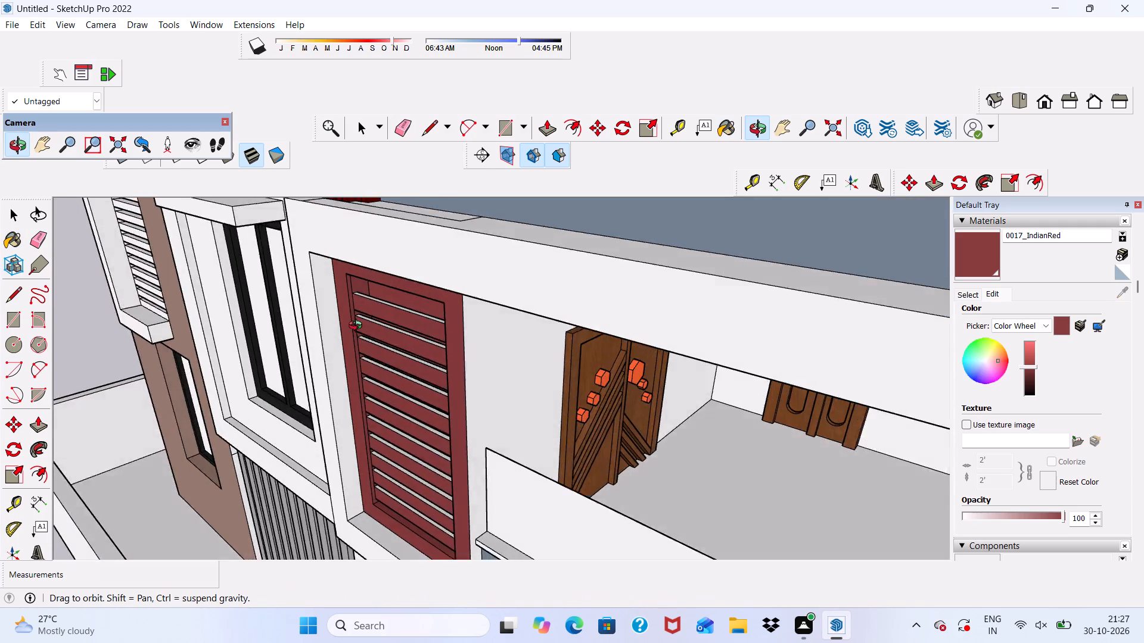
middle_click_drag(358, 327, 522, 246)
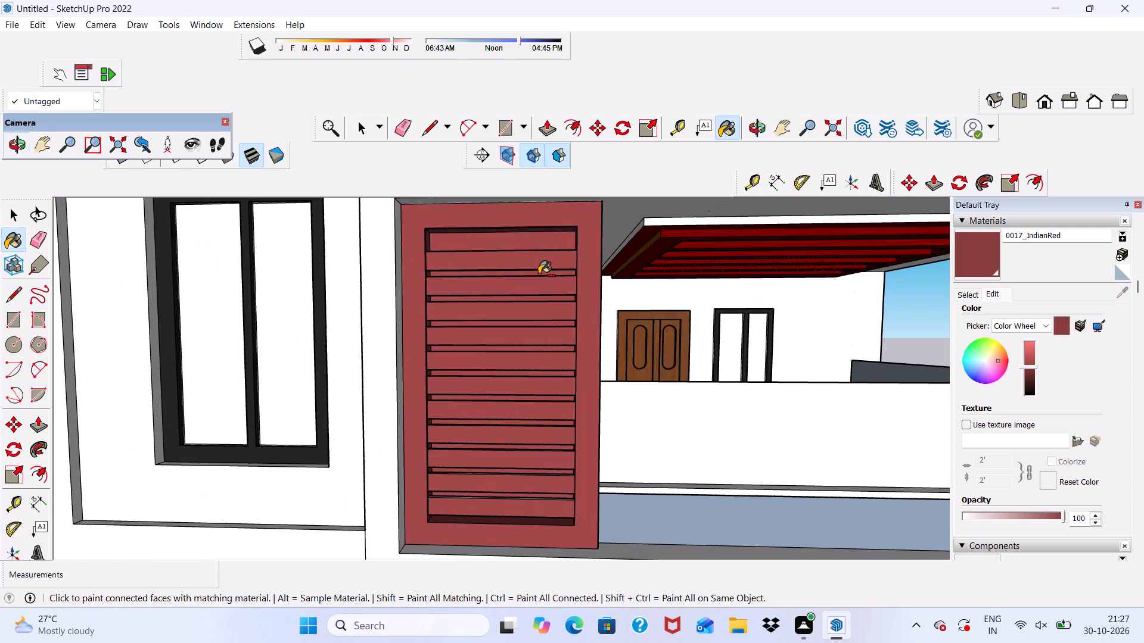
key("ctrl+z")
Paint the top faces of the upper four louvre slats with 0017_IndianRed.
middle_click_drag(541, 275, 526, 398)
scroll(501, 382, "up", 12)
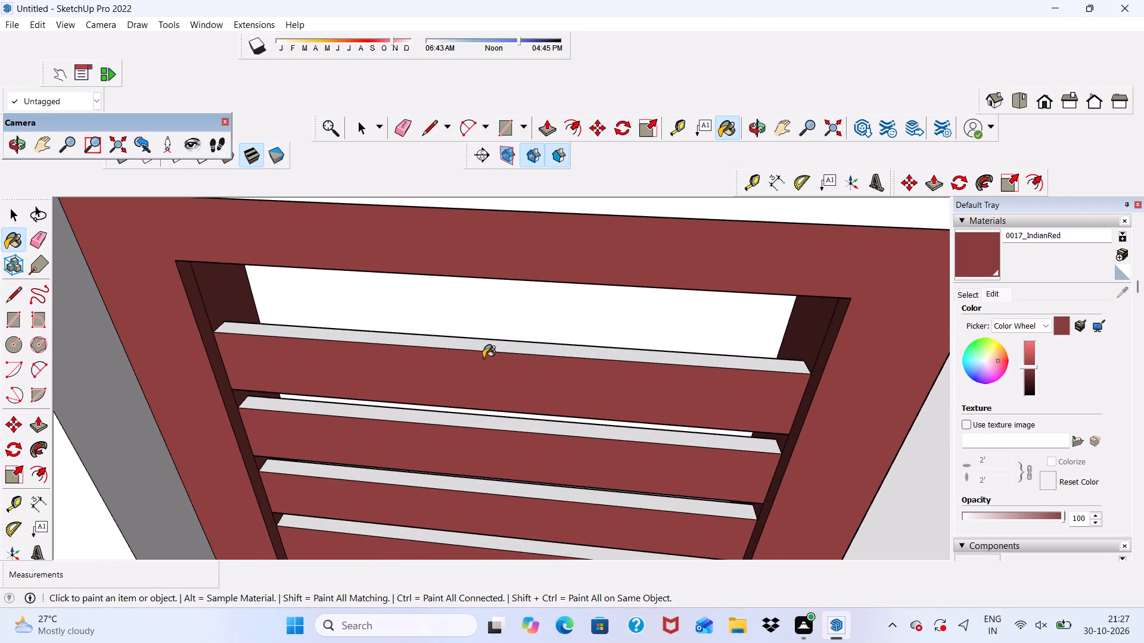
left_click(483, 348)
scroll(465, 416, "up", 3)
left_click(458, 418)
scroll(452, 447, "down", 4)
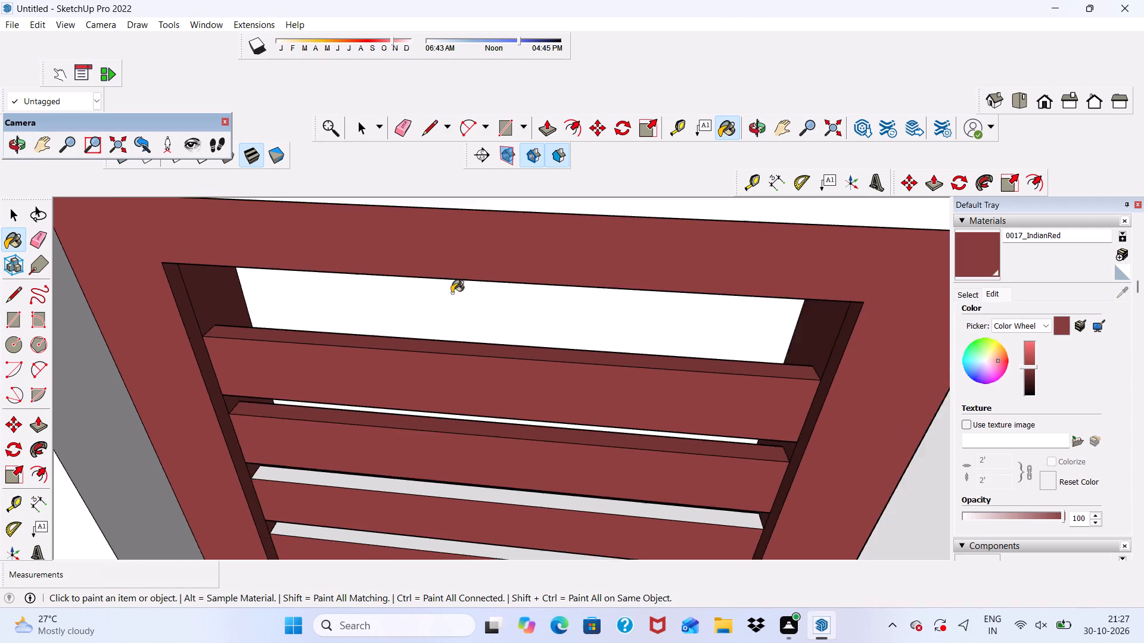
scroll(452, 293, "down", 9)
scroll(492, 455, "up", 8)
left_click(429, 373)
scroll(433, 413, "up", 2)
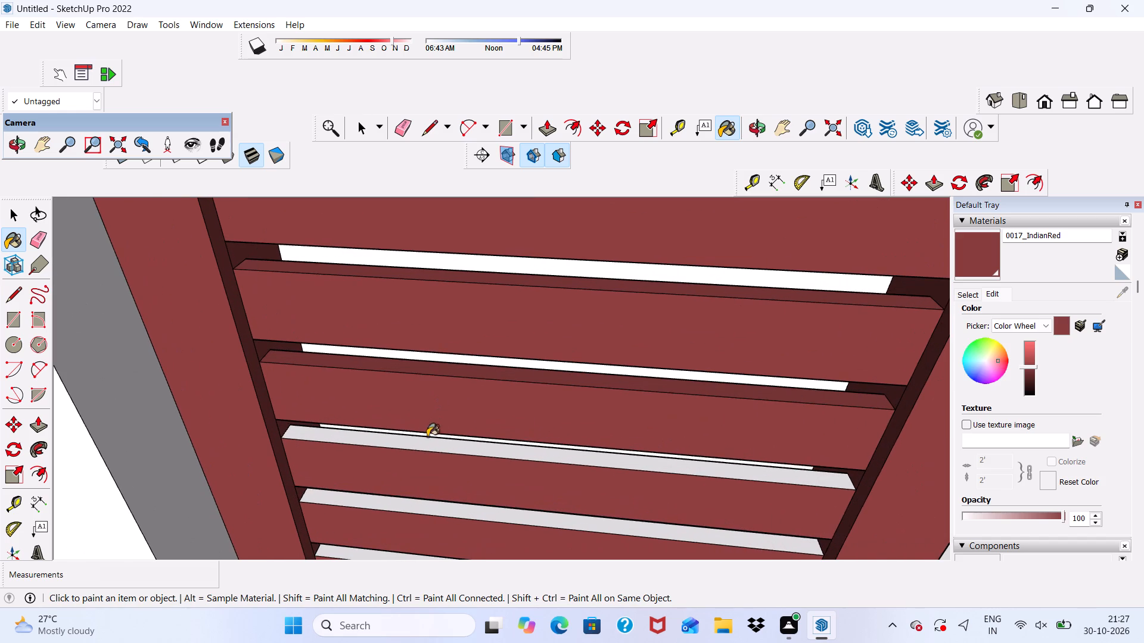
left_click(422, 449)
Paint the top faces of the fifth, sixth and seventh louvre slats from the top with 0017_IndianRed.
scroll(440, 361, "down", 11)
scroll(503, 444, "up", 2)
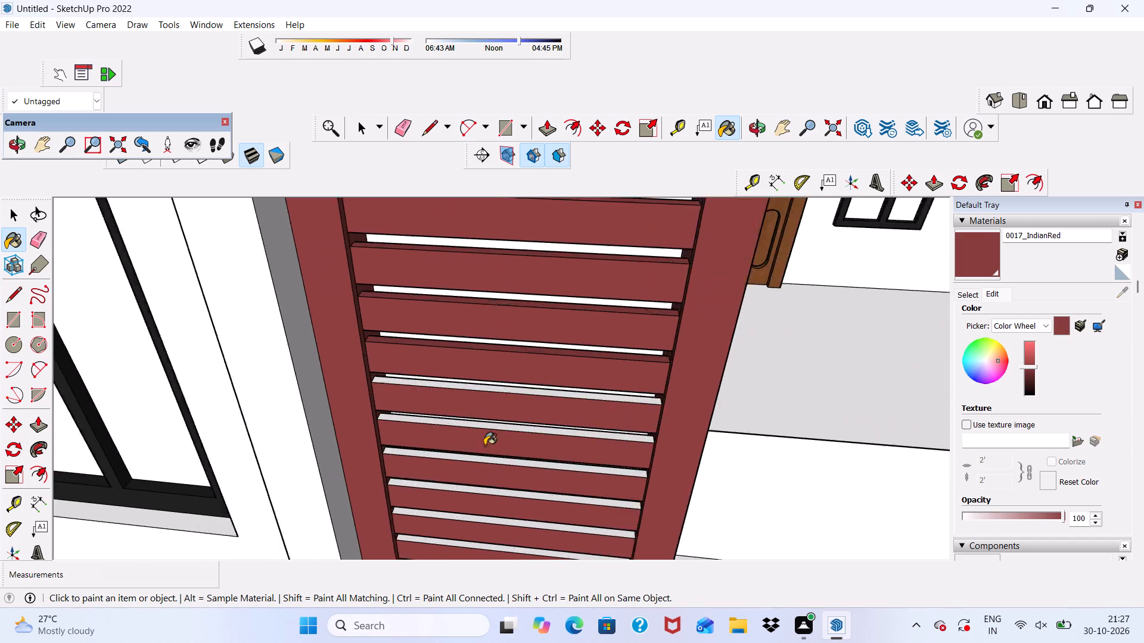
scroll(484, 445, "up", 7)
left_click(453, 369)
scroll(449, 441, "up", 3)
left_click(448, 443)
scroll(455, 286, "down", 8)
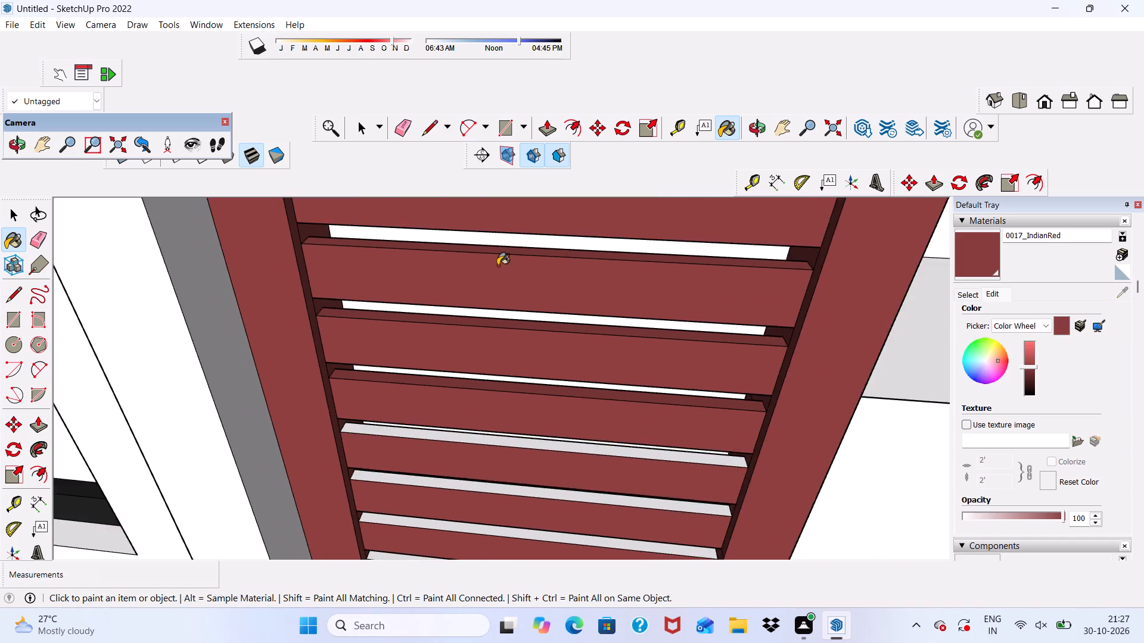
scroll(498, 266, "down", 3)
scroll(530, 385, "up", 5)
left_click(524, 392)
Paint the top faces of the lowest four louvre slats with 0017_IndianRed.
scroll(502, 447, "up", 4)
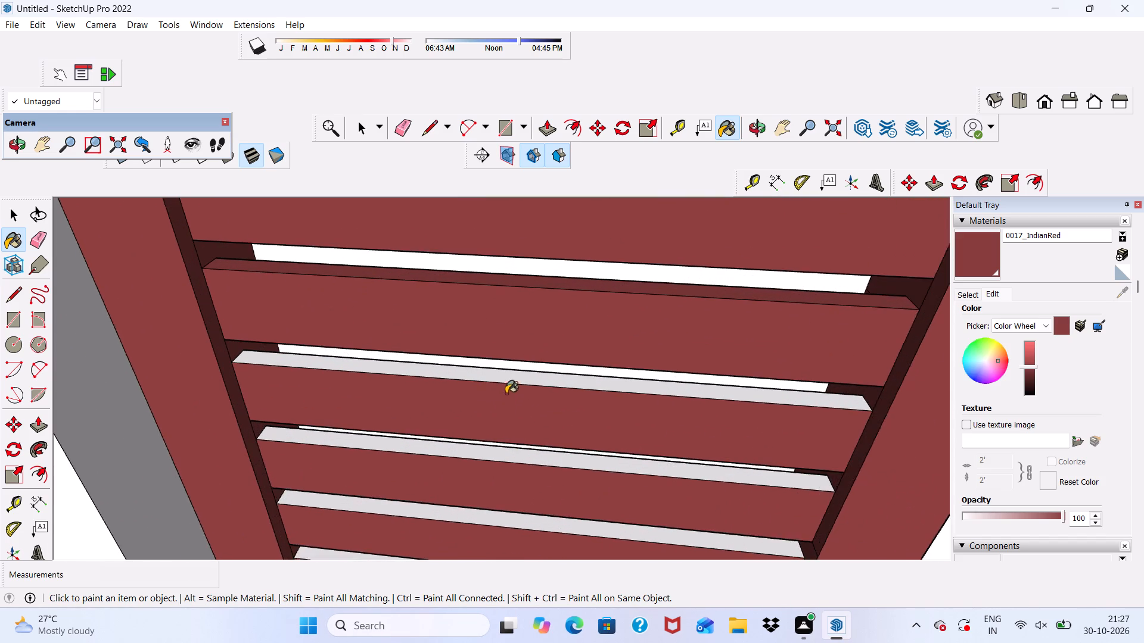
scroll(506, 394, "up", 1)
left_click(508, 370)
scroll(503, 470, "up", 2)
left_click(488, 467)
scroll(489, 331, "down", 10)
scroll(566, 489, "up", 5)
left_click(534, 398)
scroll(553, 470, "up", 3)
left_click(553, 476)
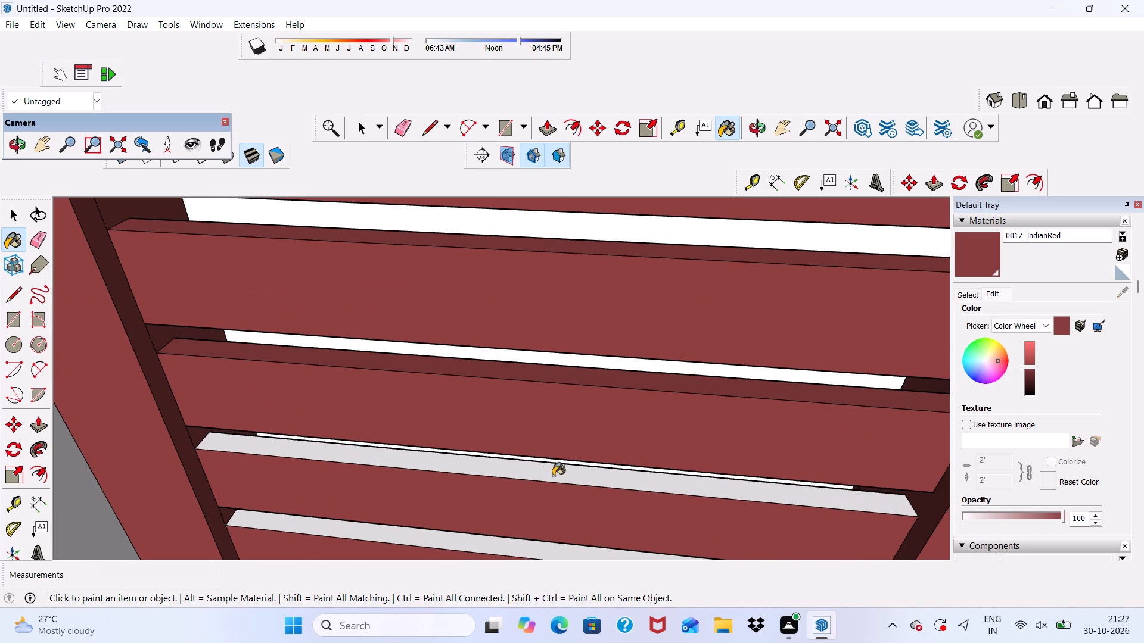
scroll(535, 407, "down", 6)
scroll(539, 501, "up", 6)
left_click(535, 497)
scroll(514, 366, "down", 5)
scroll(537, 270, "down", 6)
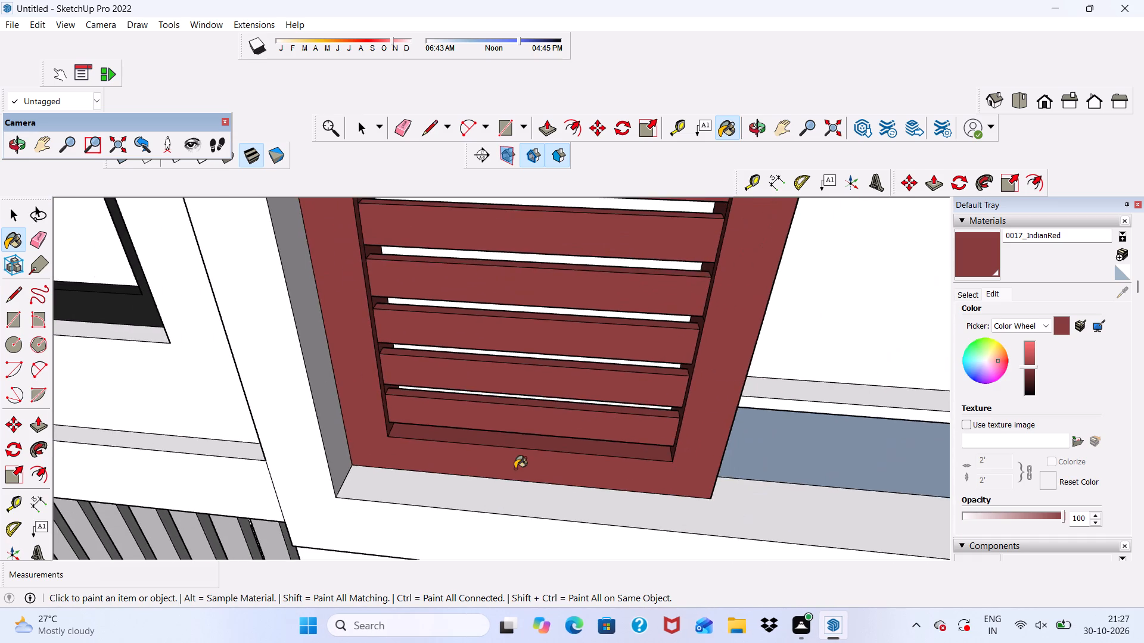
Paint the undersides of the lowest four louvre slats with 0017_IndianRed, viewing the louvre from below.
middle_click_drag(515, 469, 515, 201)
scroll(514, 298, "down", 11)
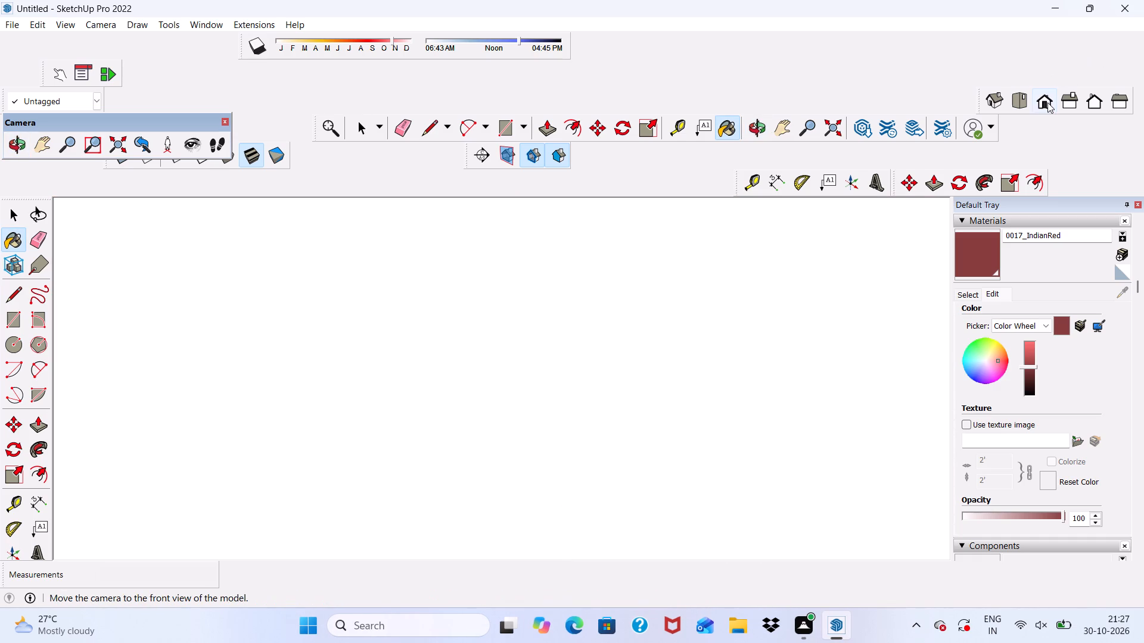
left_click(1048, 106)
scroll(959, 256, "down", 20)
scroll(959, 256, "down", 2)
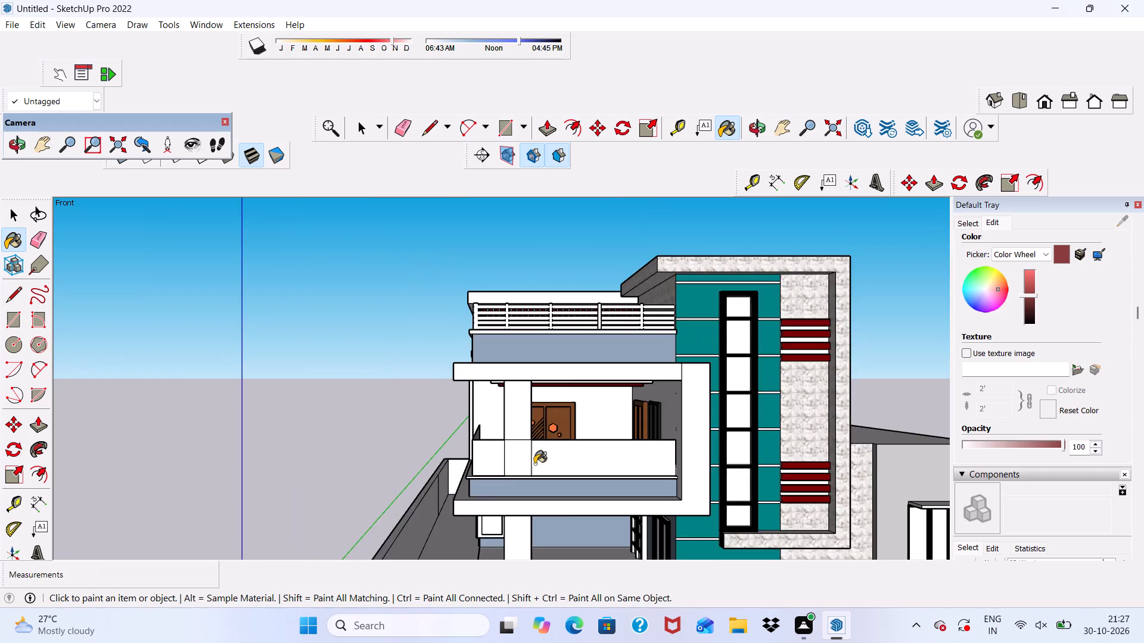
scroll(534, 464, "down", 1)
middle_click_drag(484, 489, 854, 492)
scroll(707, 474, "up", 10)
middle_click_drag(397, 500, 390, 400)
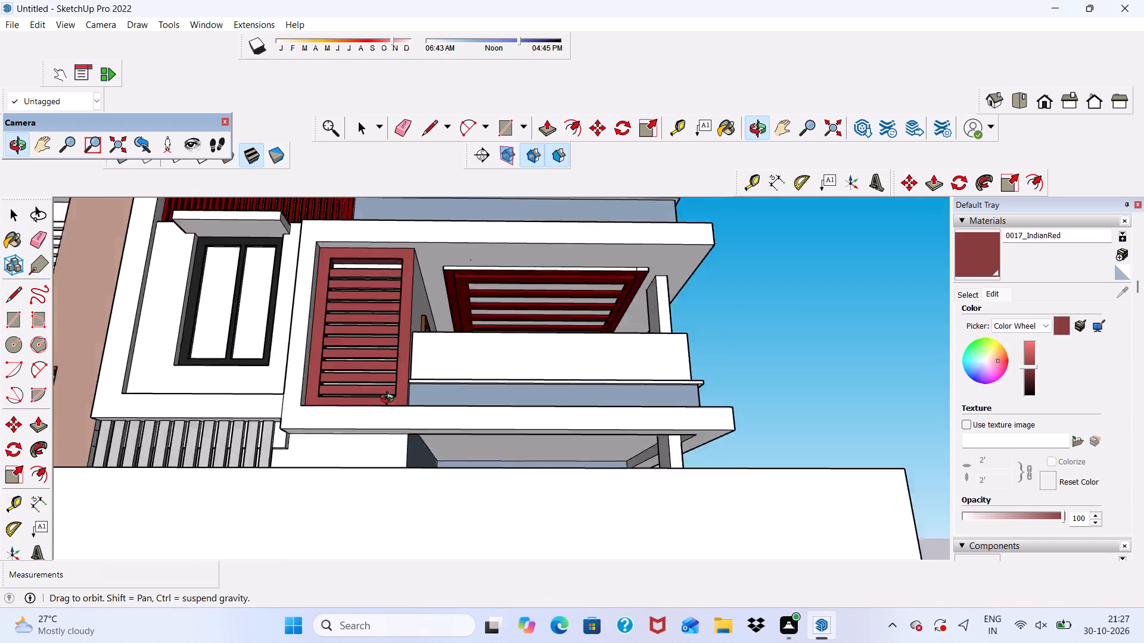
middle_click_drag(390, 400, 409, 403)
scroll(374, 349, "up", 20)
scroll(374, 349, "up", 1)
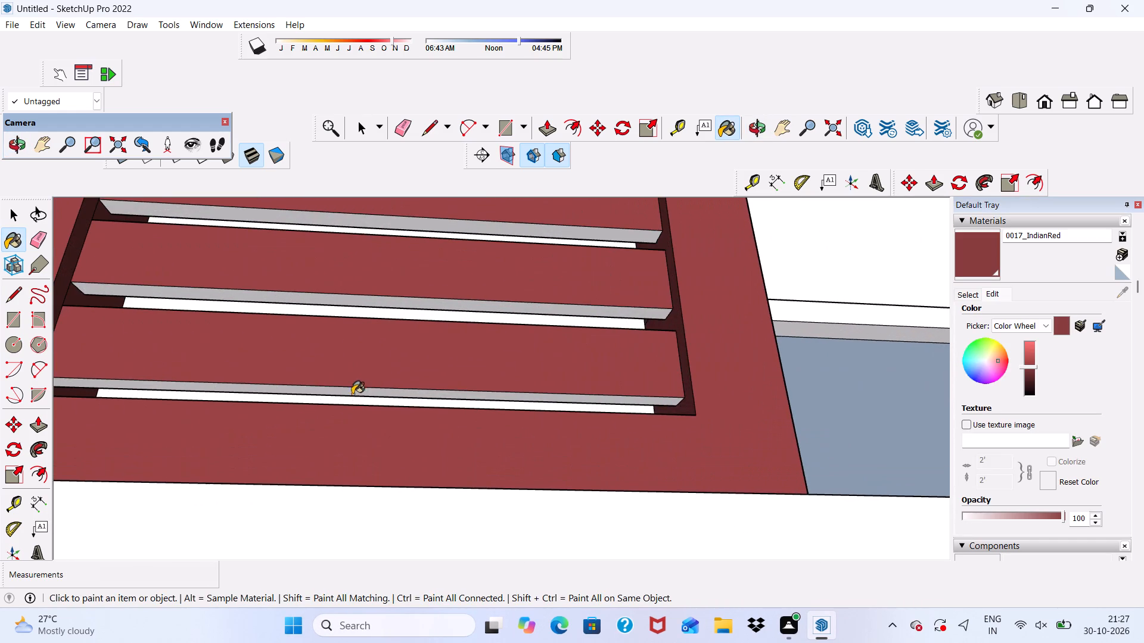
left_click(352, 392)
left_click(366, 292)
scroll(366, 292, "down", 12)
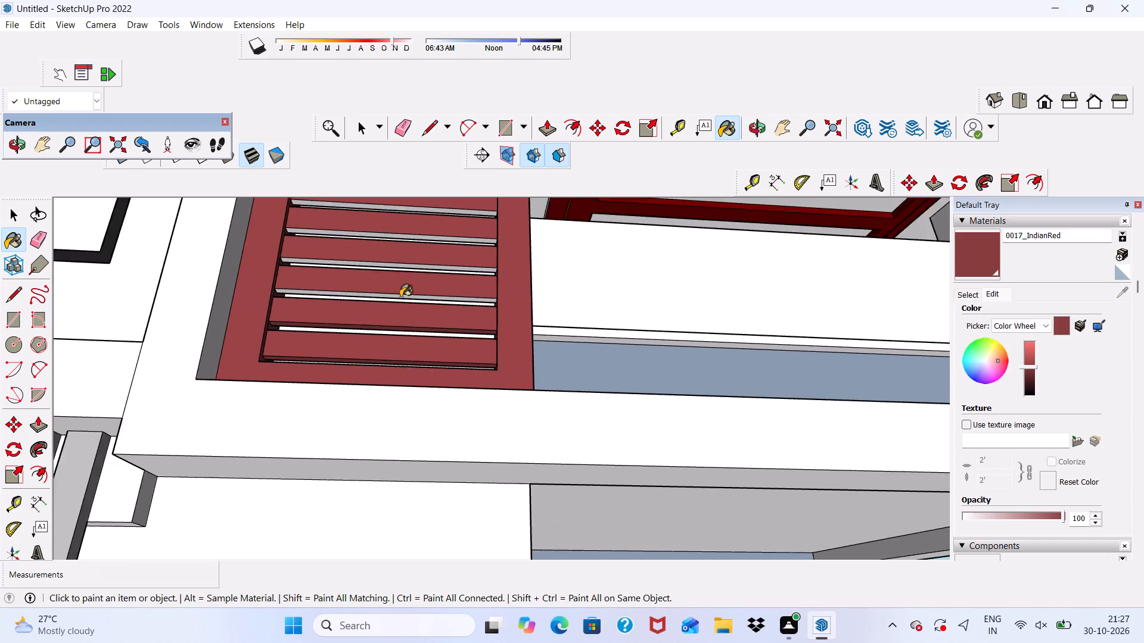
scroll(401, 274, "up", 12)
left_click(388, 344)
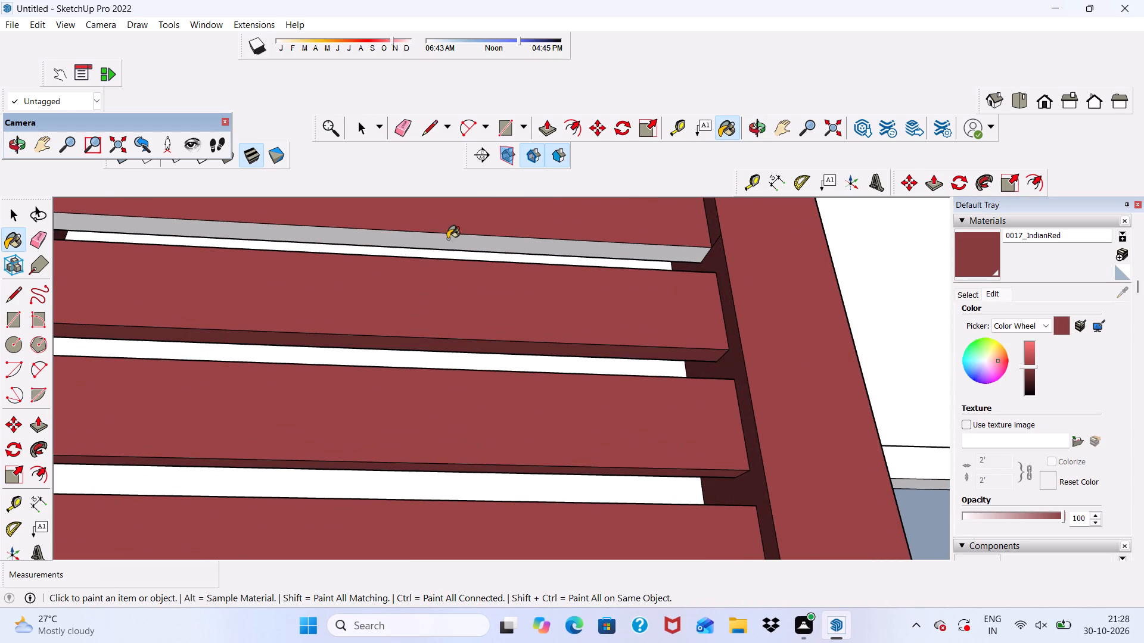
left_click(447, 239)
Continue up the louvre, painting the undersides of the fifth to eighth slats from the bottom with 0017_IndianRed.
scroll(453, 320, "down", 11)
scroll(502, 304, "up", 7)
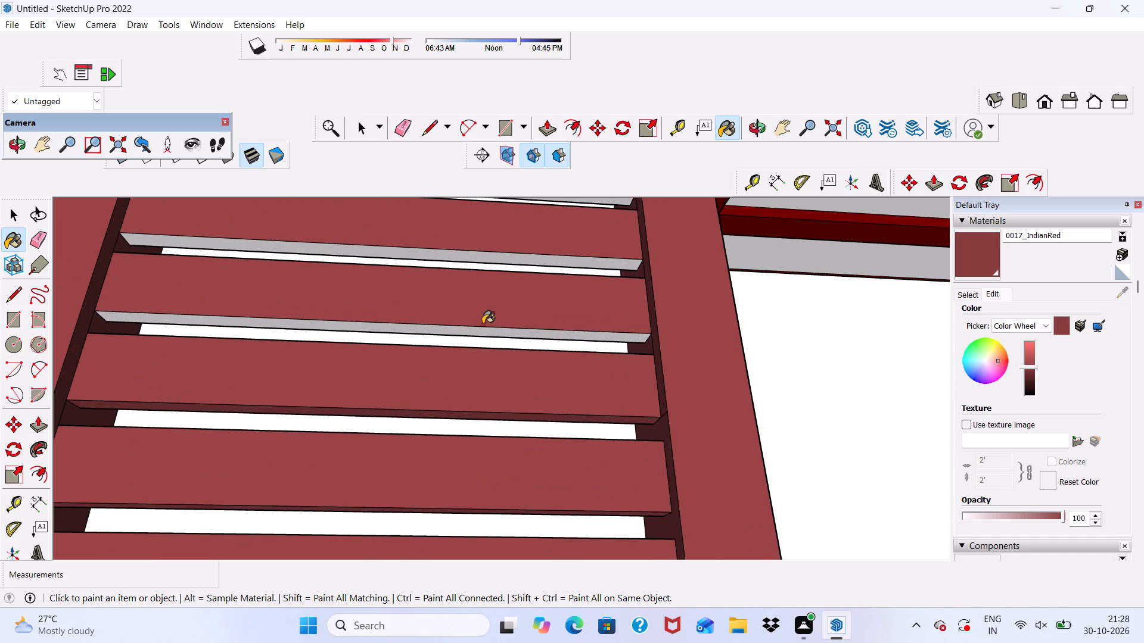
left_click(479, 330)
scroll(479, 330, "down", 6)
scroll(493, 349, "up", 6)
left_click(502, 291)
scroll(502, 291, "down", 2)
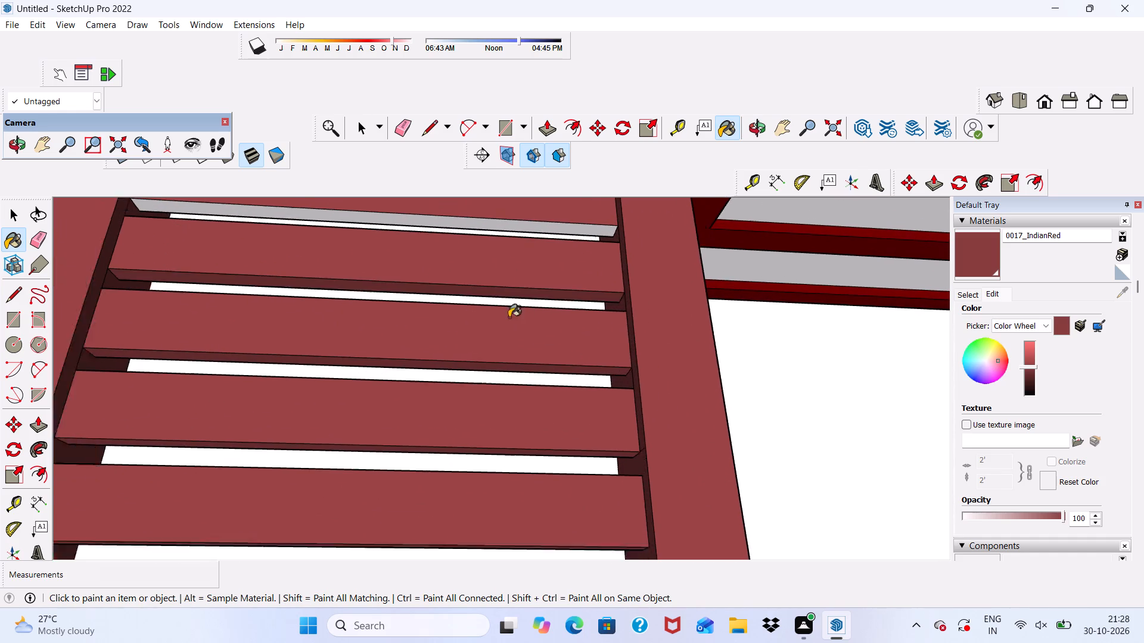
scroll(509, 317, "down", 9)
scroll(494, 289, "up", 9)
left_click(497, 317)
scroll(497, 317, "down", 6)
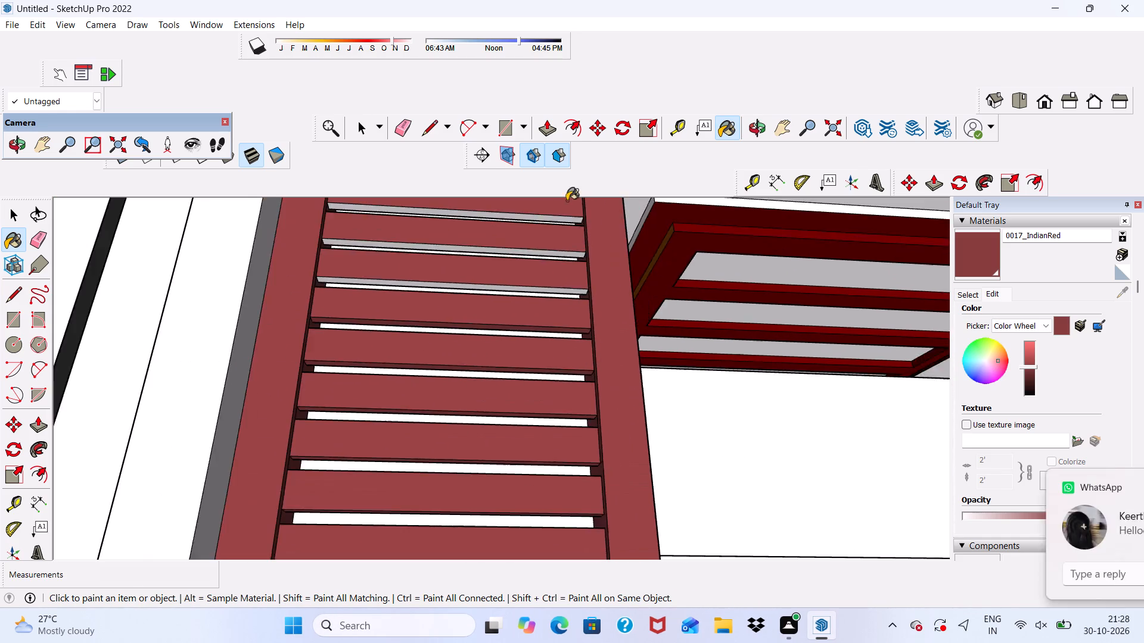
scroll(565, 195, "up", 6)
scroll(548, 200, "down", 2)
scroll(511, 299, "up", 7)
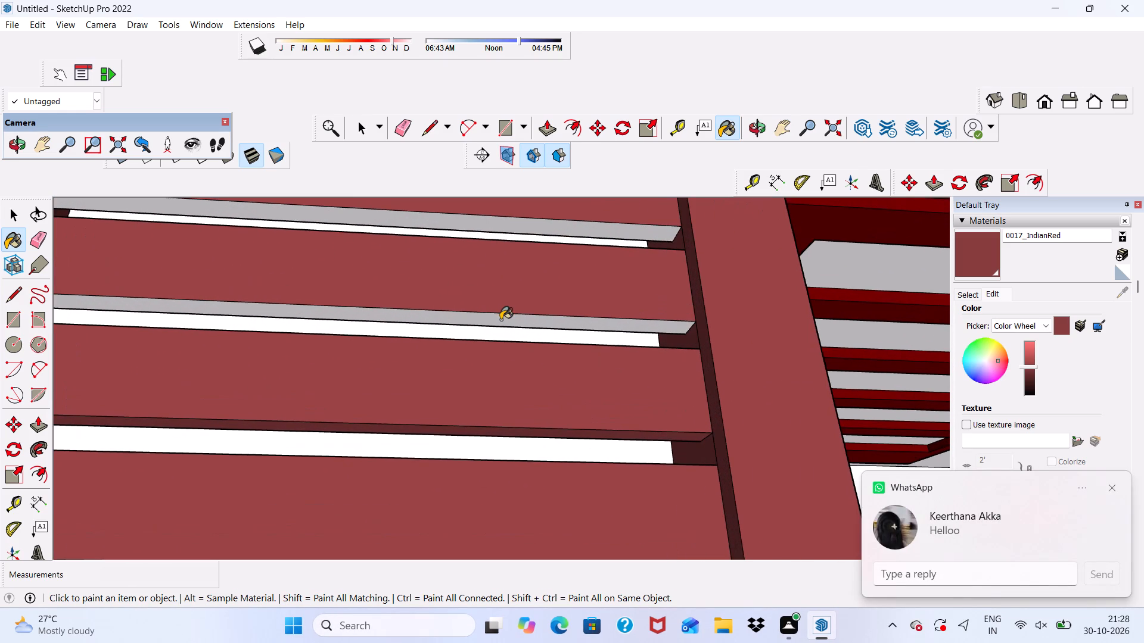
left_click(500, 320)
scroll(500, 320, "down", 10)
scroll(487, 312, "up", 5)
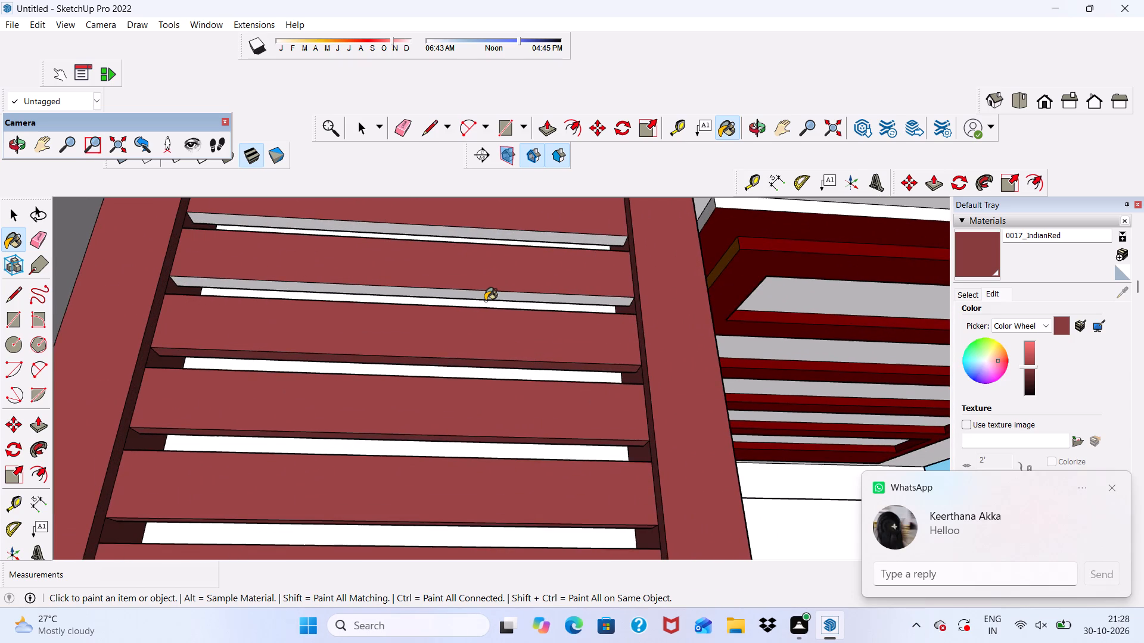
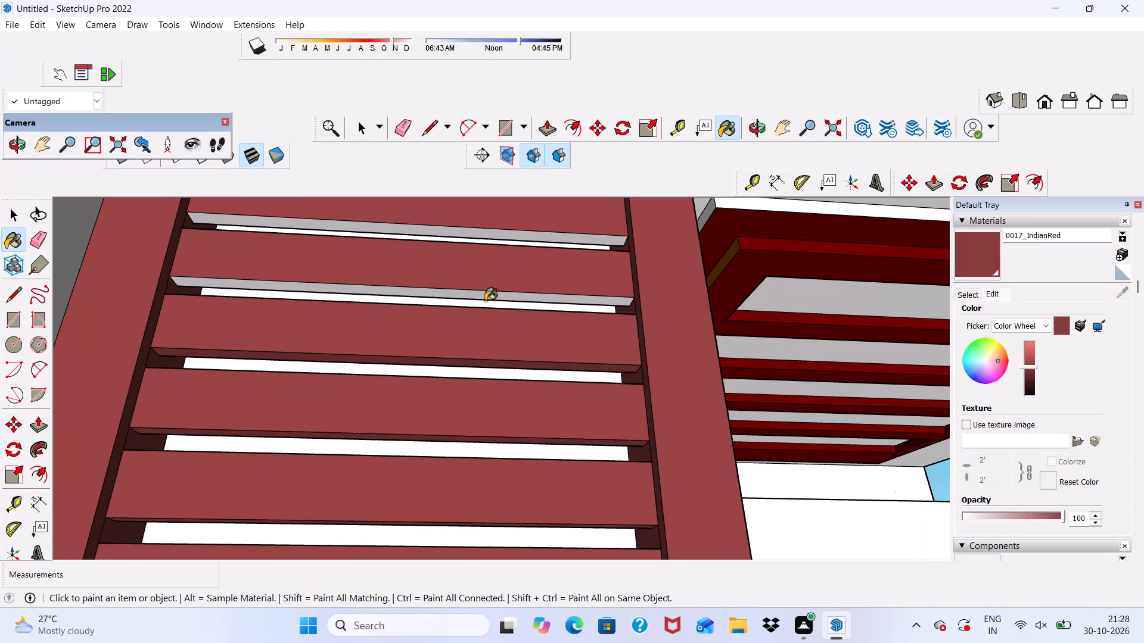
Paint the undersides of the remaining upper louvre slats with 0017_IndianRed, up to the topmost slat.
scroll(558, 342, "up", 3)
scroll(534, 259, "up", 3)
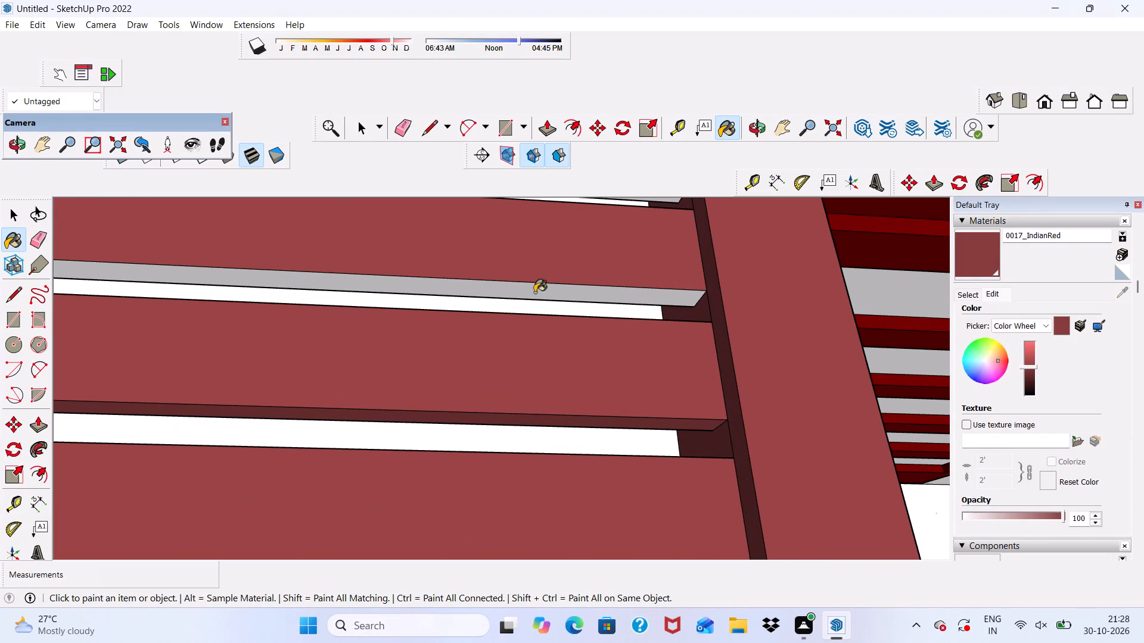
left_click(537, 291)
scroll(534, 312, "down", 10)
scroll(547, 290, "up", 5)
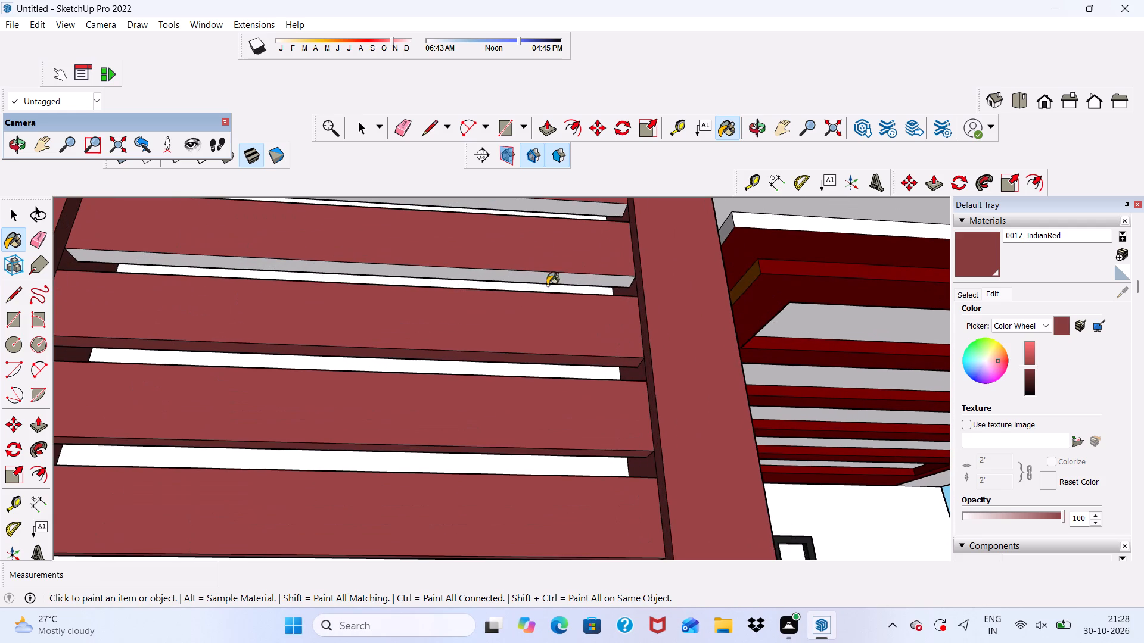
left_click(548, 273)
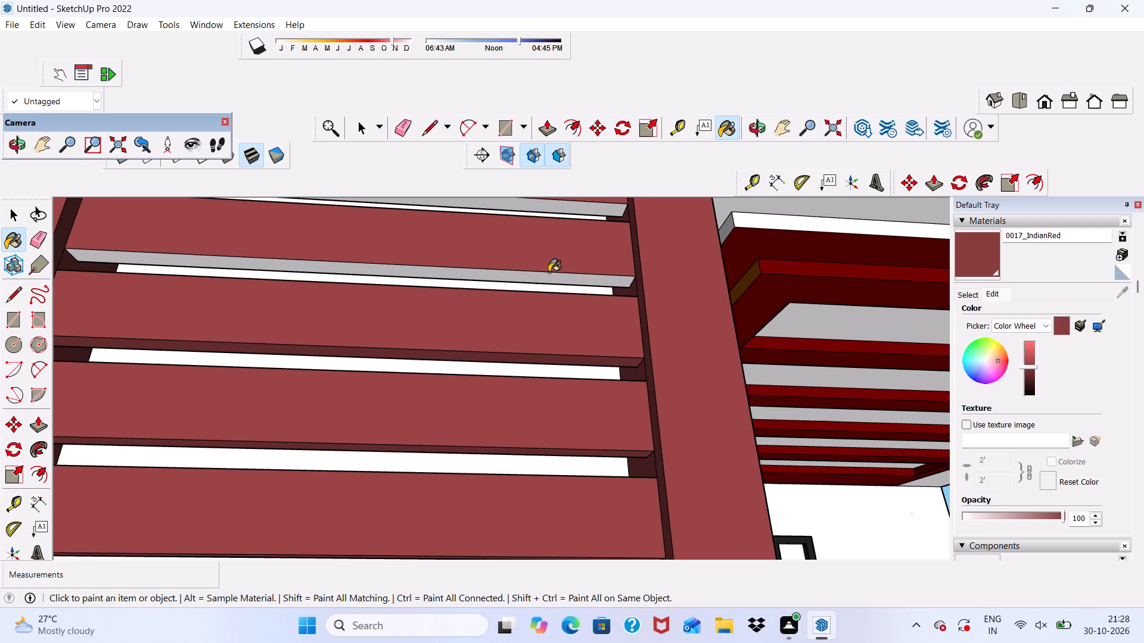
scroll(550, 273, "up", 4)
left_click(550, 273)
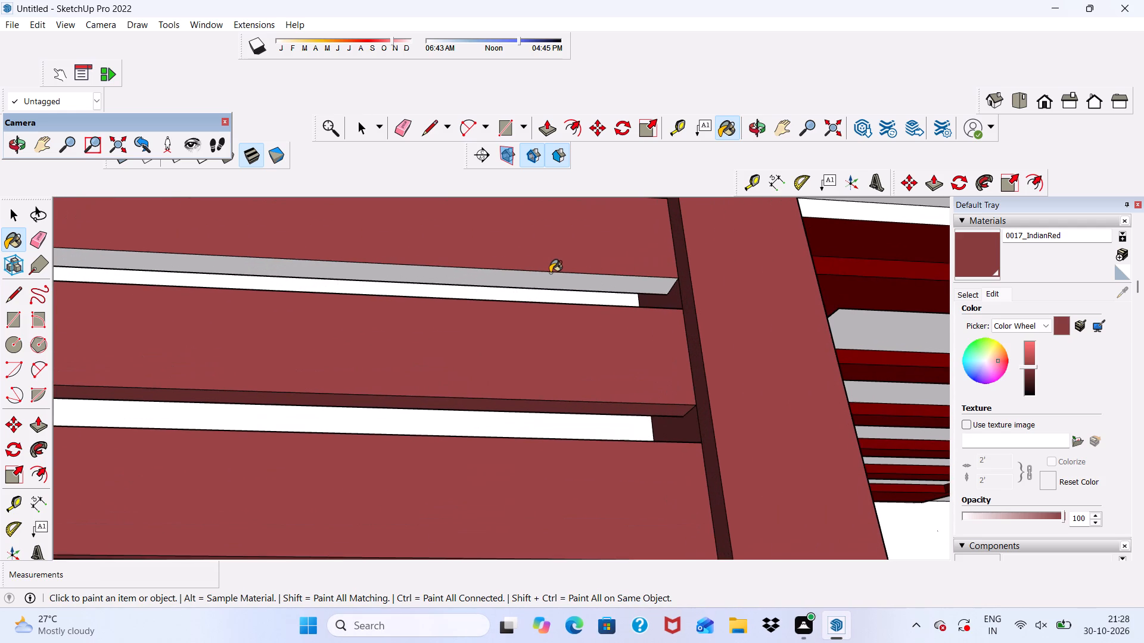
scroll(550, 273, "down", 9)
scroll(532, 288, "up", 5)
left_click(532, 288)
scroll(532, 291, "down", 6)
scroll(560, 316, "up", 2)
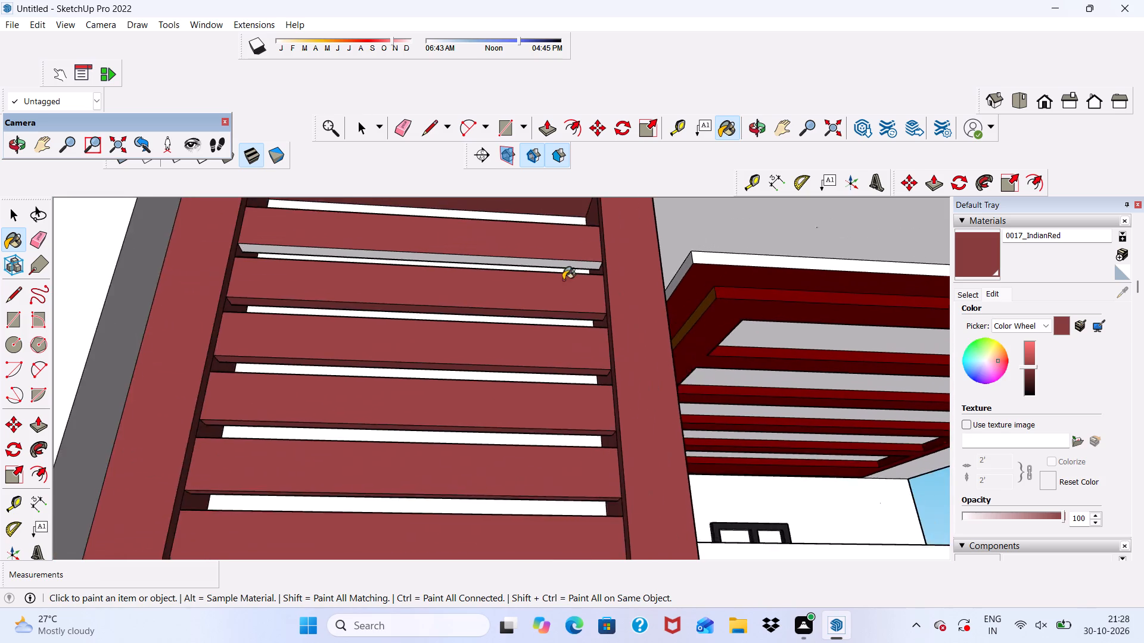
scroll(563, 280, "up", 4)
left_click(562, 262)
scroll(562, 252, "down", 12)
middle_click_drag(552, 273, 488, 453)
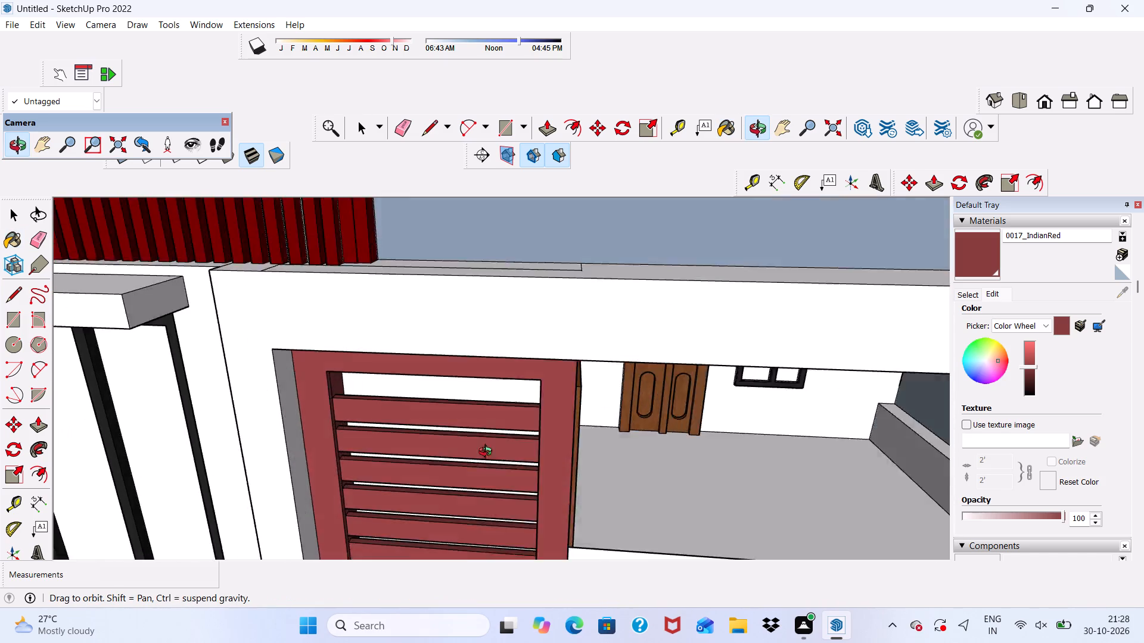
middle_click_drag(488, 453, 470, 406)
scroll(470, 404, "down", 10)
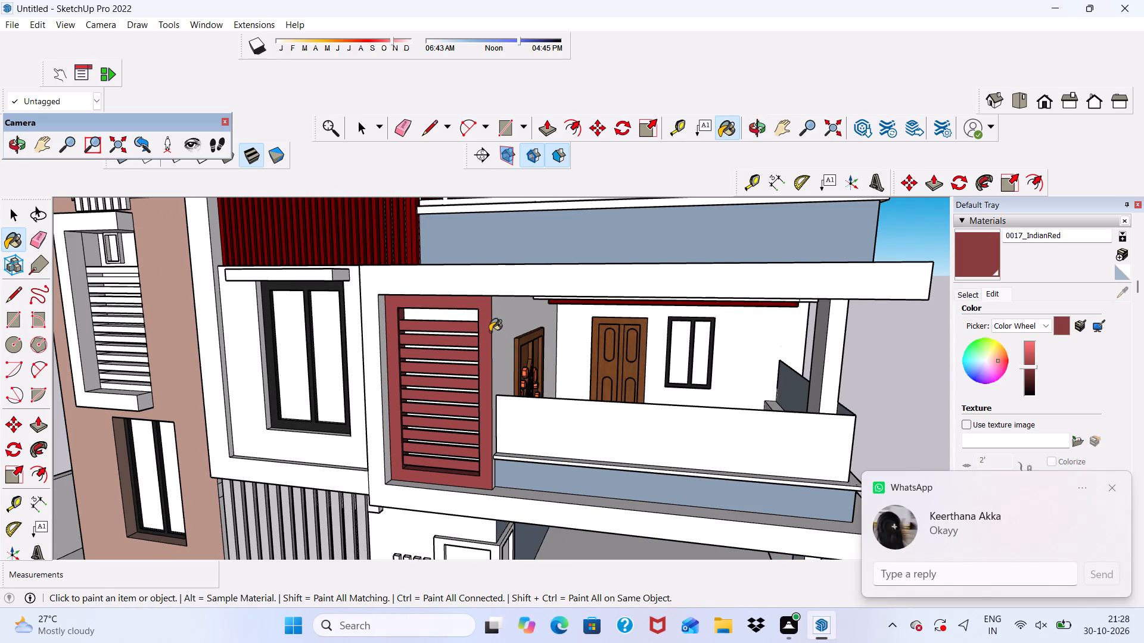
key("space")
Examine the painted louvre and the overall house exterior from the side and the front corner.
scroll(492, 332, "down", 8)
middle_click_drag(523, 369, 650, 343)
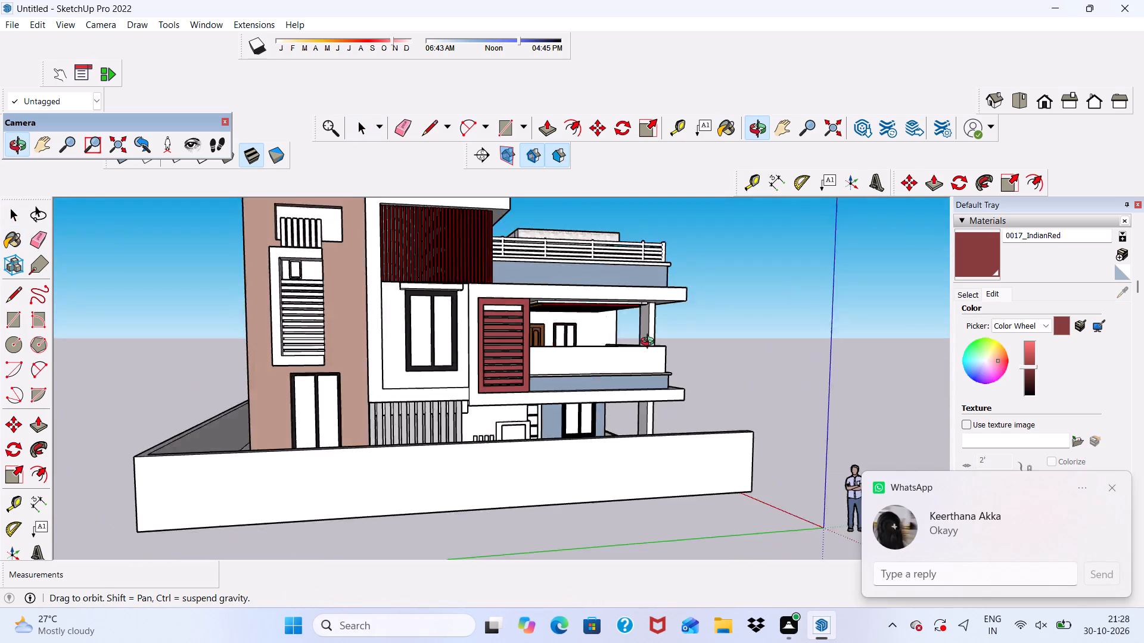
middle_click_drag(650, 343, 375, 376)
scroll(539, 338, "up", 5)
scroll(546, 333, "down", 5)
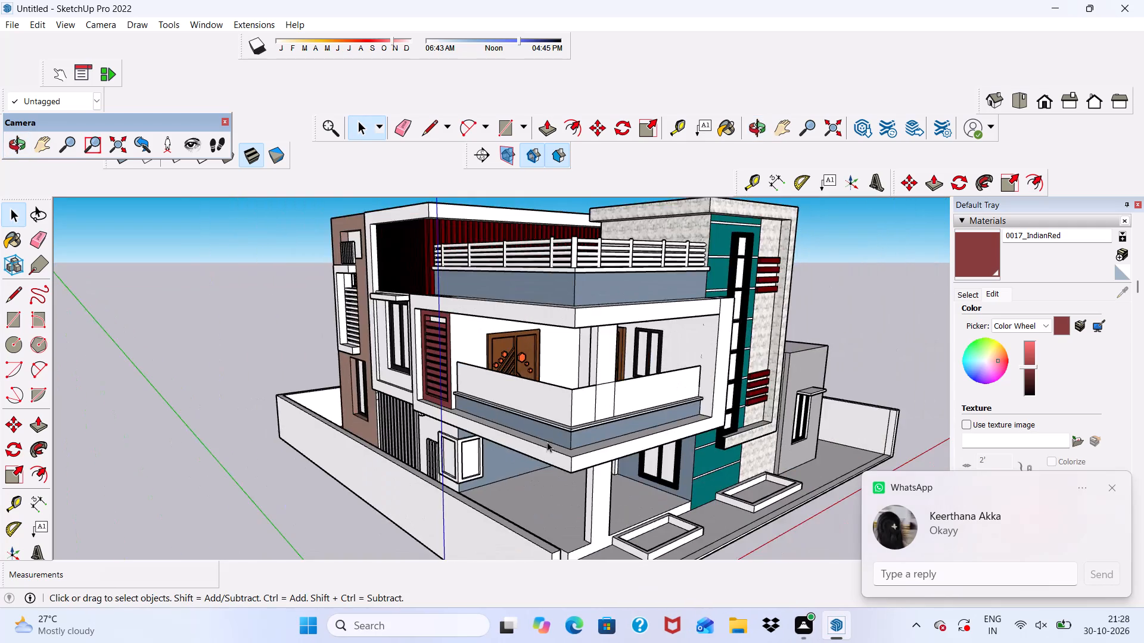
middle_click_drag(547, 447, 540, 444)
scroll(536, 316, "up", 1)
scroll(605, 243, "down", 6)
middle_click_drag(574, 413, 466, 413)
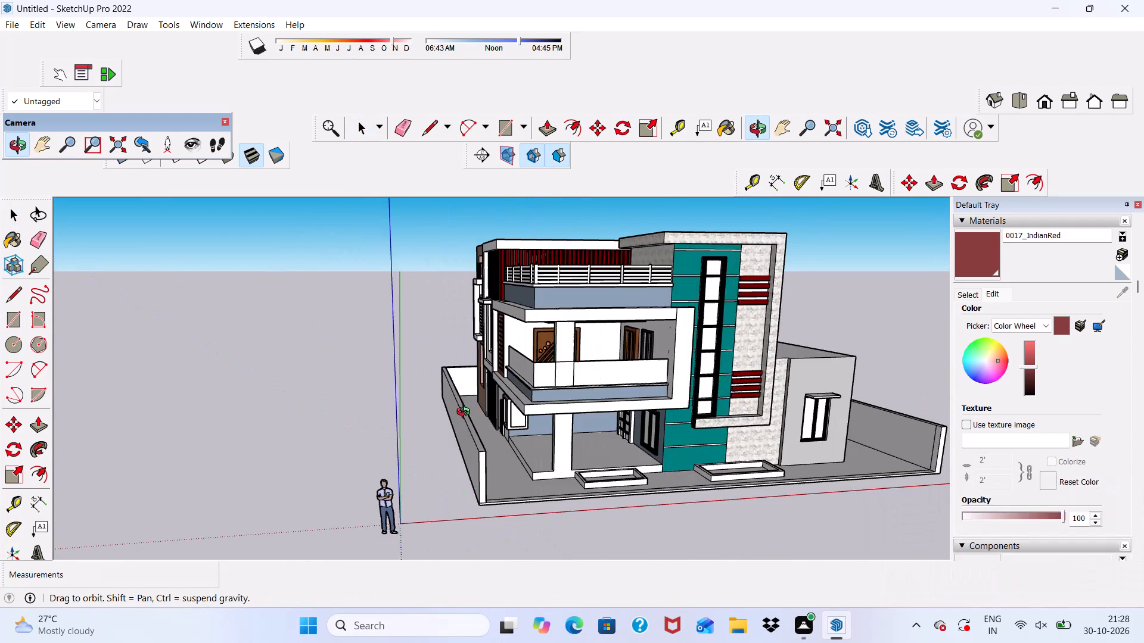
middle_click_drag(466, 413, 461, 413)
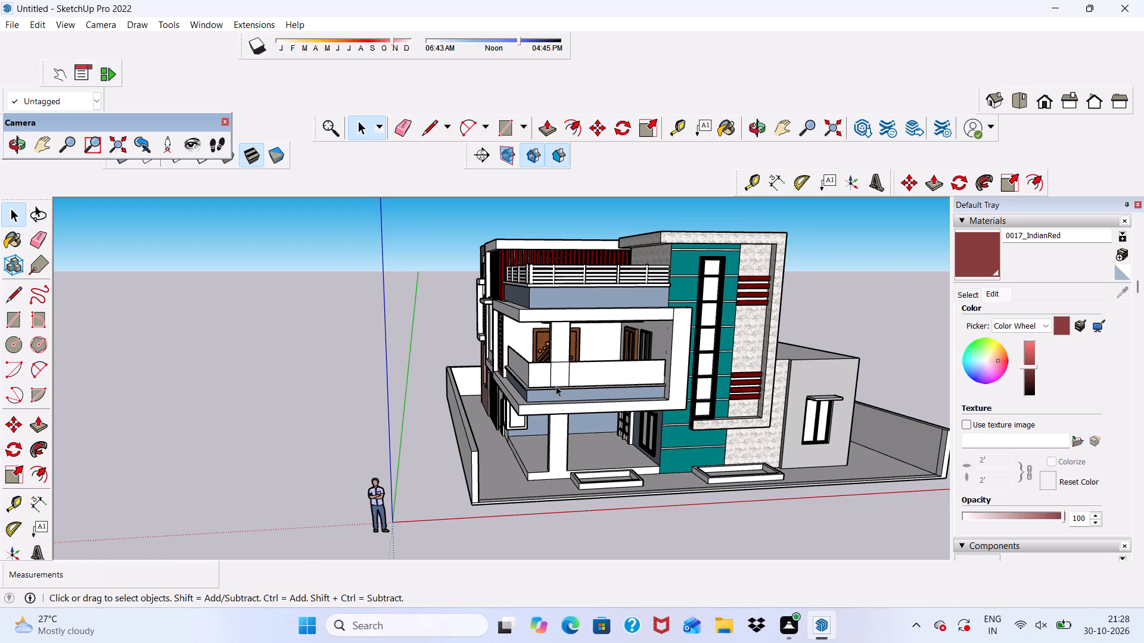
scroll(556, 386, "up", 3)
middle_click_drag(556, 386, 773, 387)
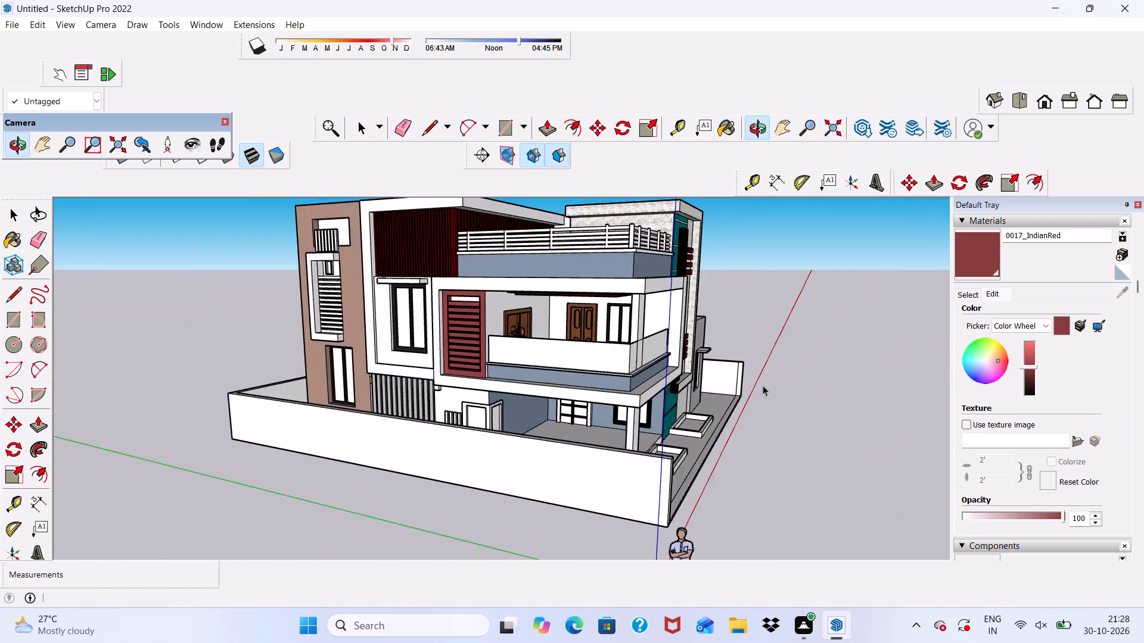
scroll(623, 352, "up", 4)
Paint the long balcony railing panel beside the red louvre with Translucent Glass Blue from the Glass and Mirrors collection.
left_click(969, 298)
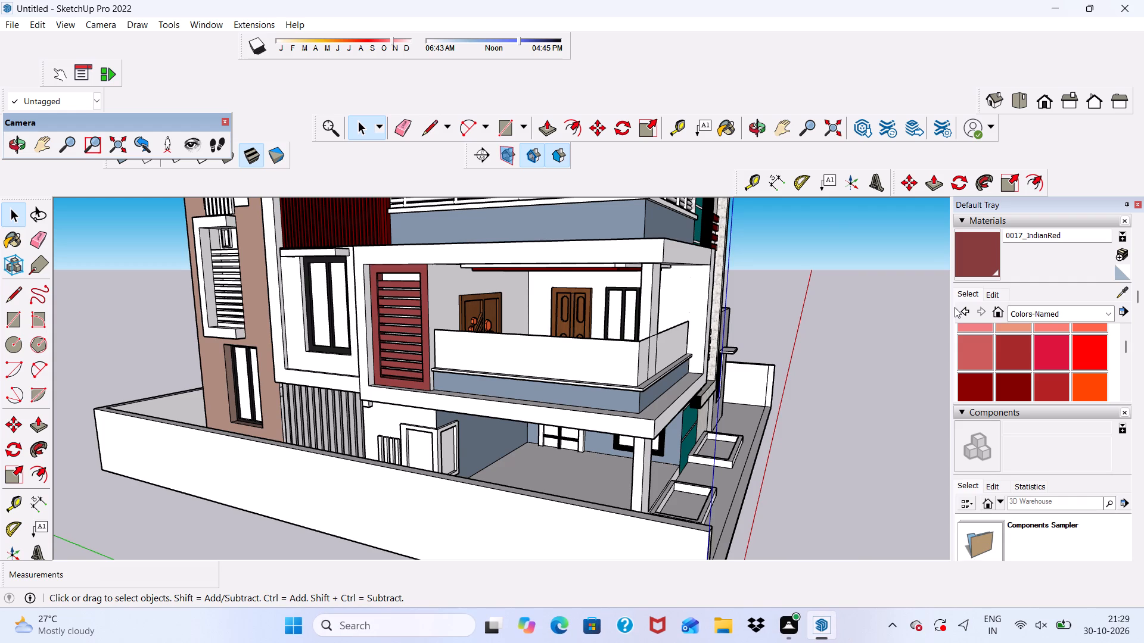
left_click(1108, 309)
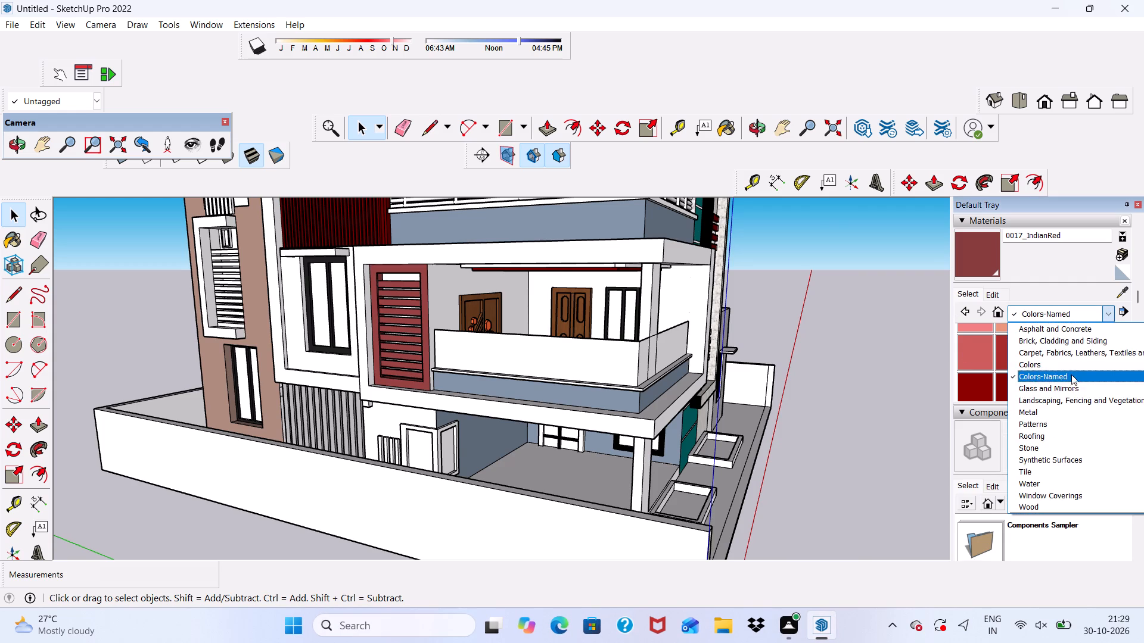
left_click(1042, 389)
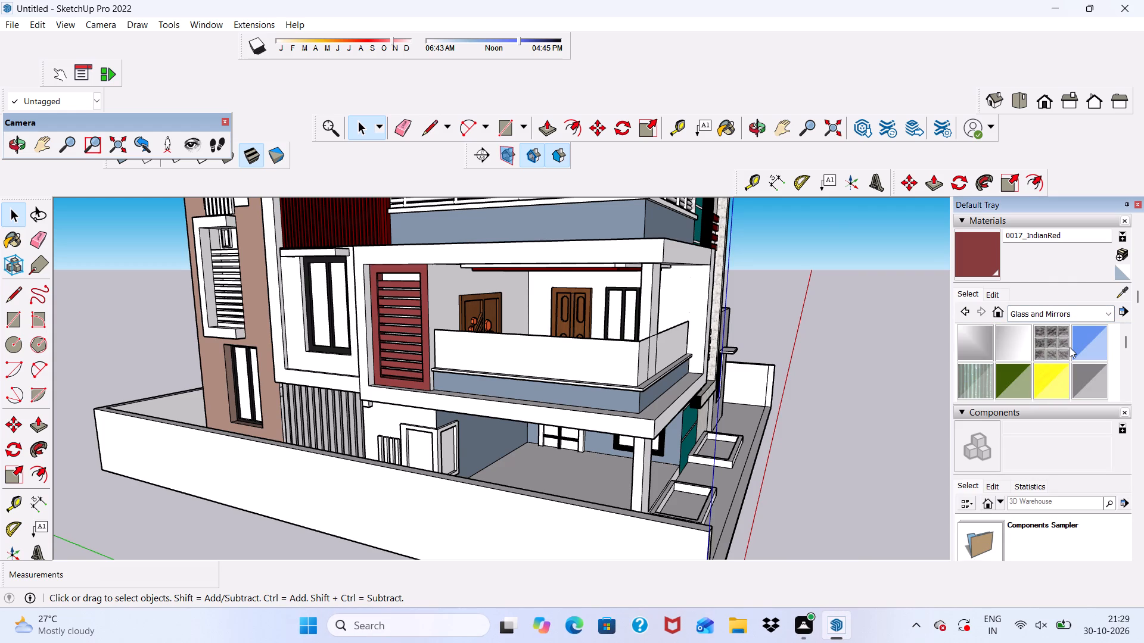
left_click(1070, 347)
scroll(682, 402, "up", 3)
left_click(579, 335)
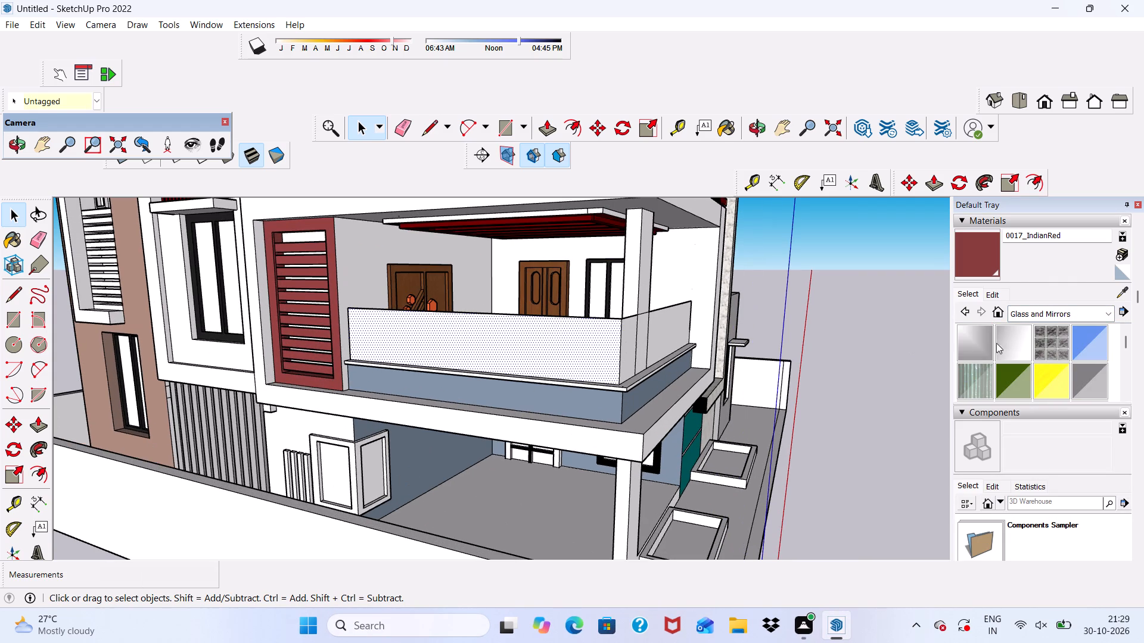
left_click(1090, 326)
scroll(1025, 351, "up", 2)
scroll(583, 337, "up", 3)
left_click(583, 336)
scroll(613, 346, "up", 4)
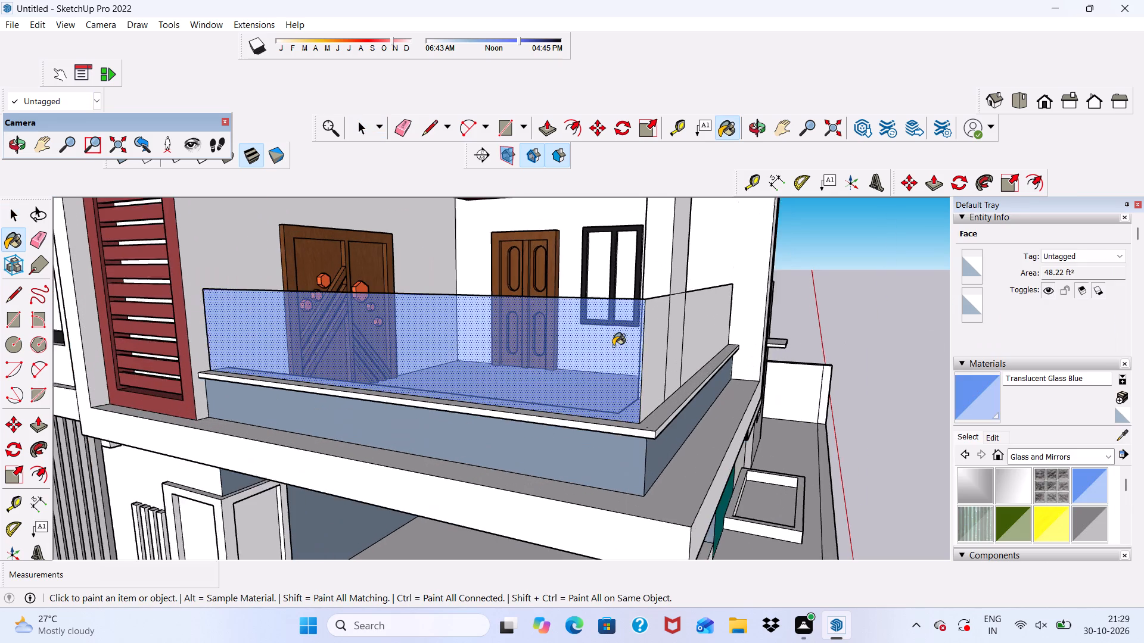
Recolour the Translucent Glass Blue material to a nearly white, clear tint.
left_click(988, 441)
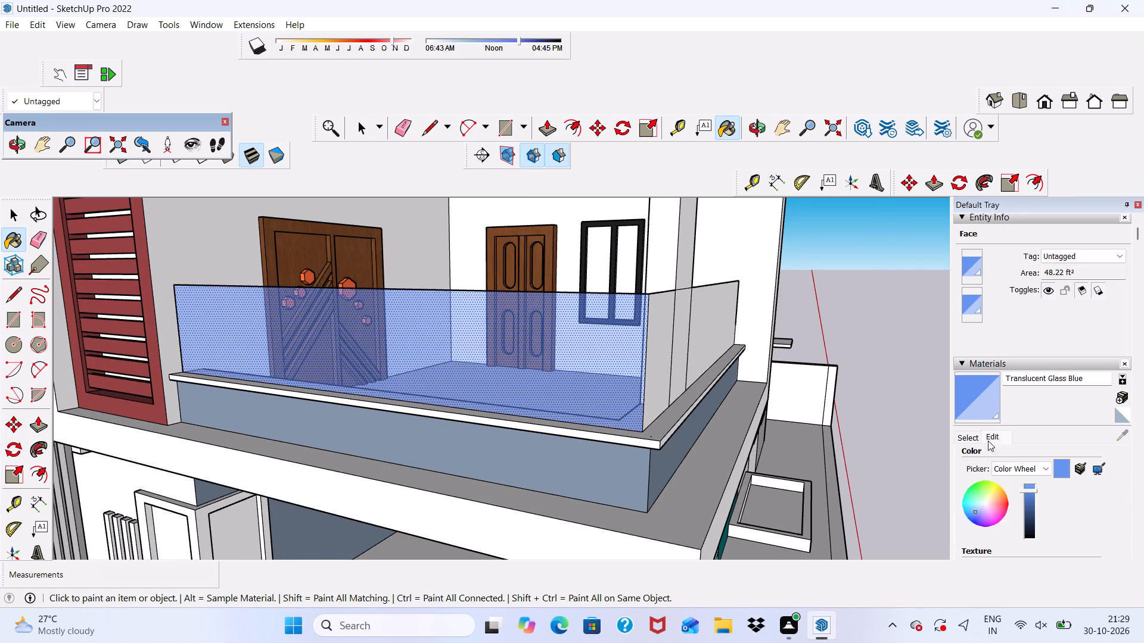
left_click(984, 503)
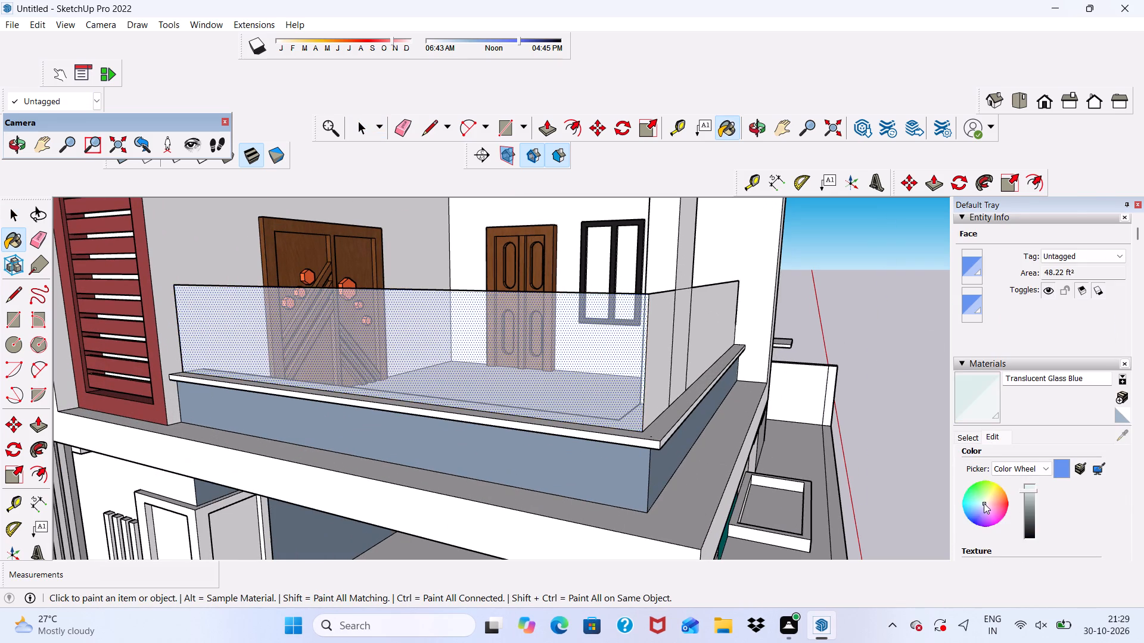
Paint the balcony railing sections around the corner, on both sides of the column, with the lightened Translucent Glass Blue.
scroll(984, 503, "down", 1)
middle_click(984, 503)
middle_click_drag(724, 438, 519, 483)
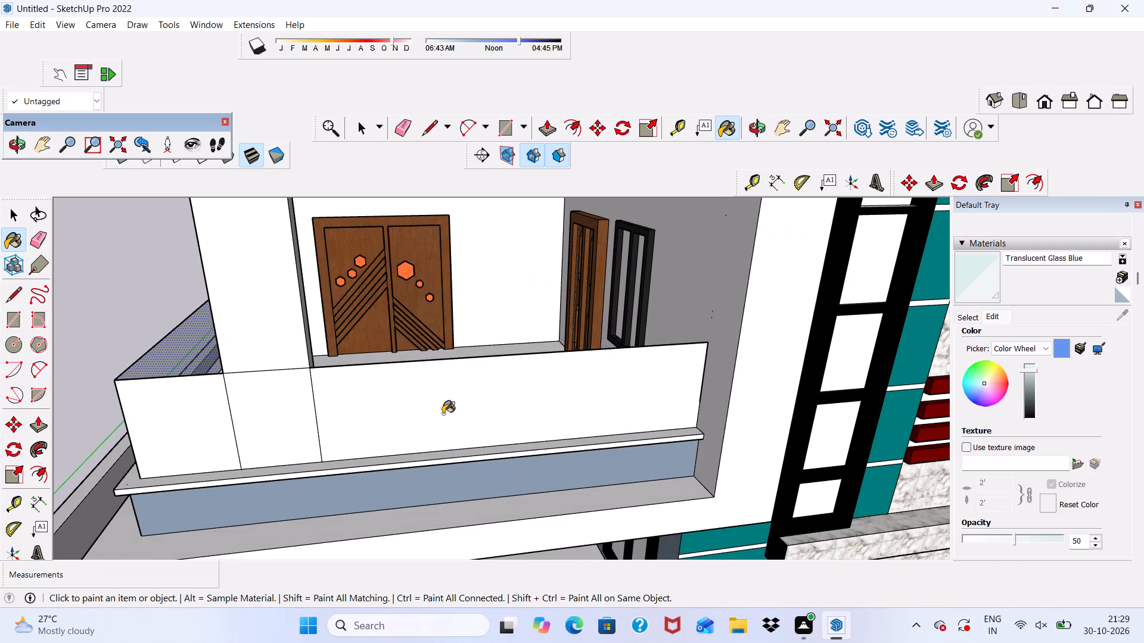
left_click(439, 408)
scroll(275, 422, "up", 3)
left_click(158, 393)
scroll(163, 394, "down", 4)
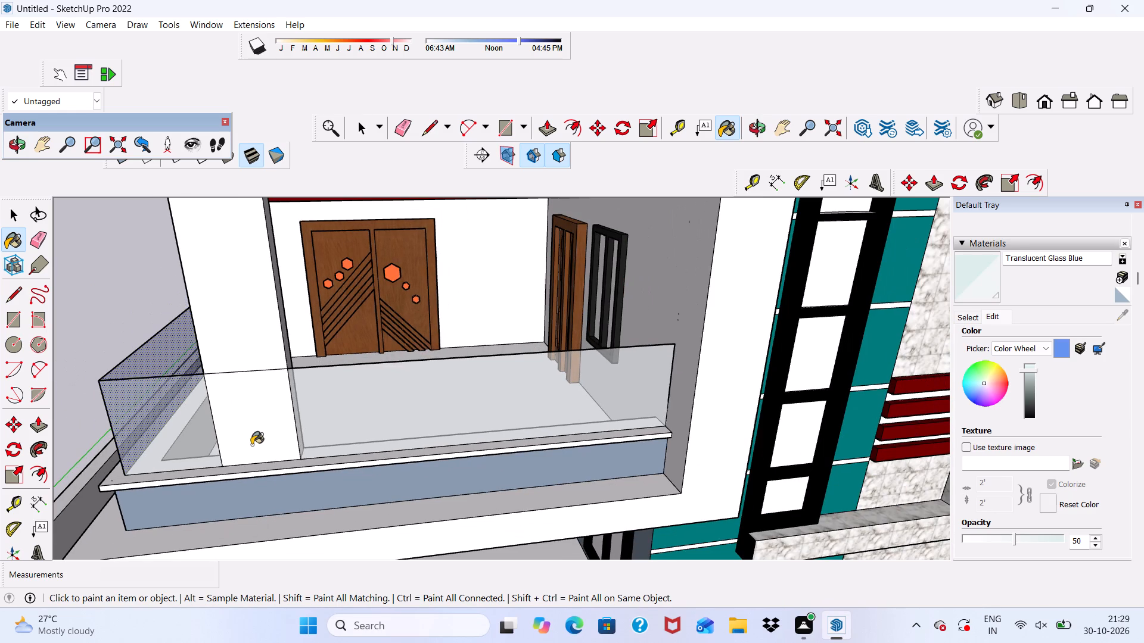
scroll(576, 349, "down", 5)
middle_click_drag(590, 406, 621, 351)
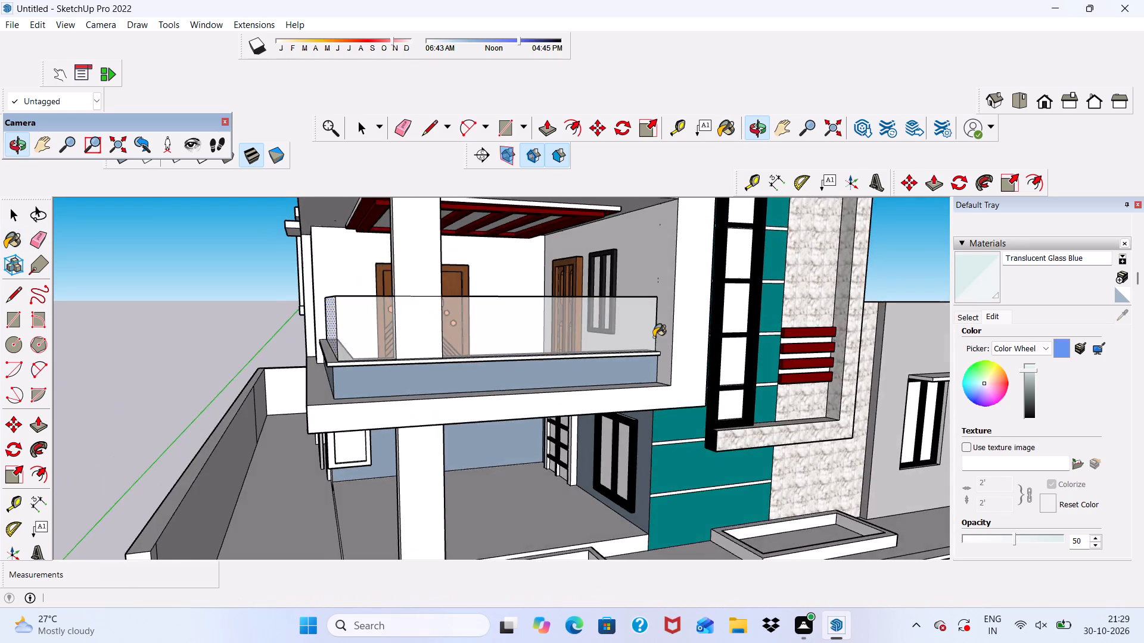
scroll(654, 337, "down", 4)
middle_click_drag(557, 394, 700, 408)
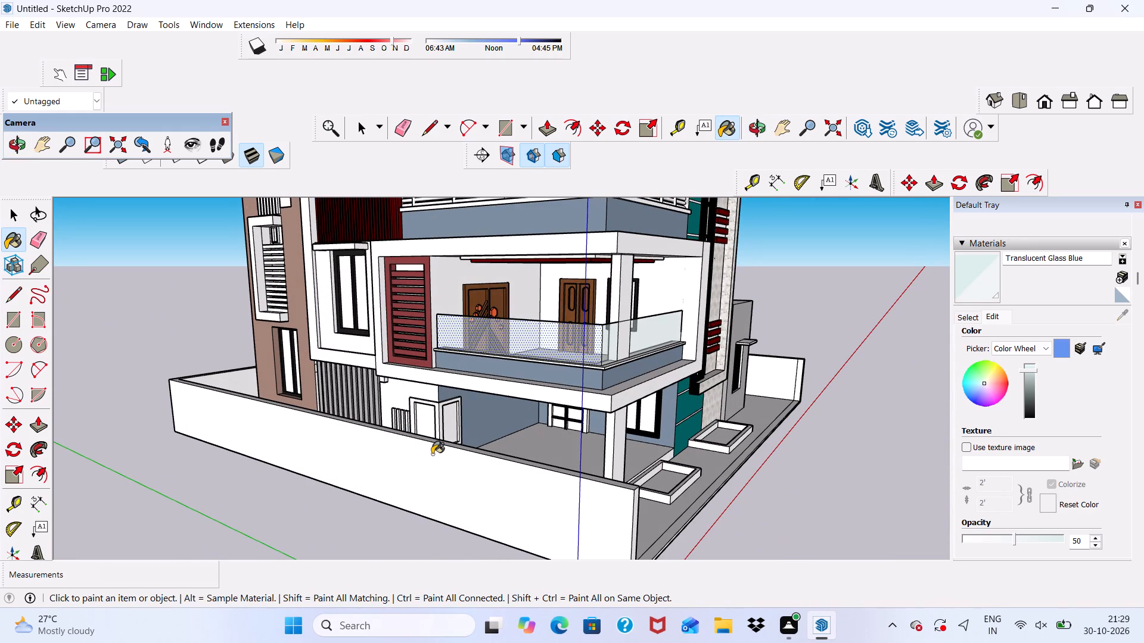
key("space")
Paint the panes of the black-framed ground-floor porch window with Translucent Glass Gray from the Glass and Mirrors collection.
left_click(968, 311)
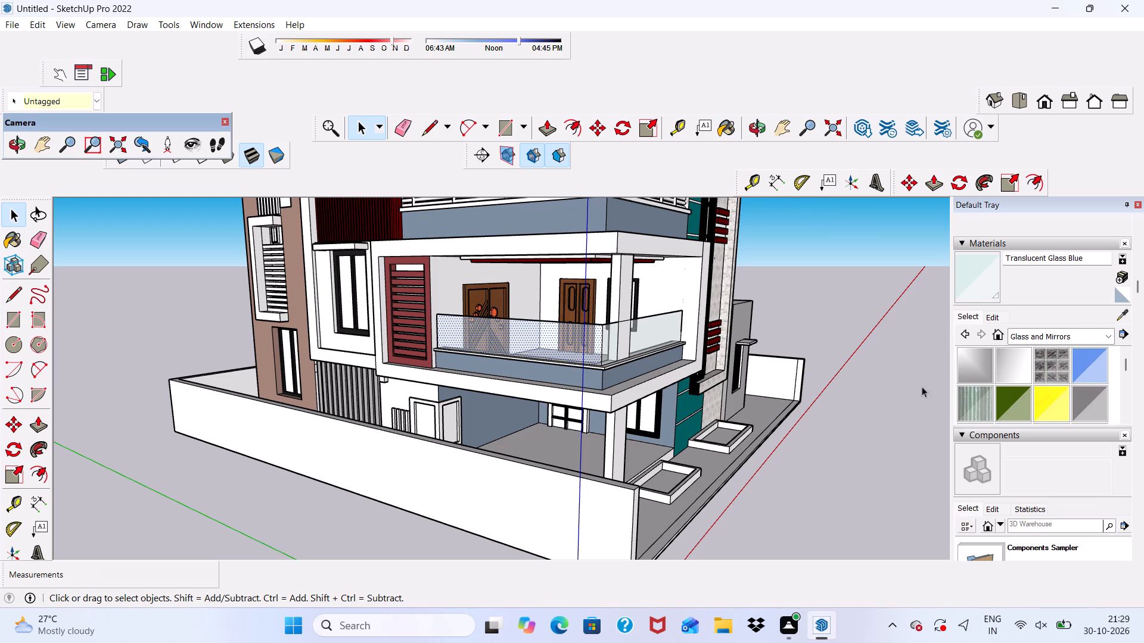
left_click(854, 479)
scroll(688, 488, "down", 1)
middle_click_drag(688, 488, 570, 451)
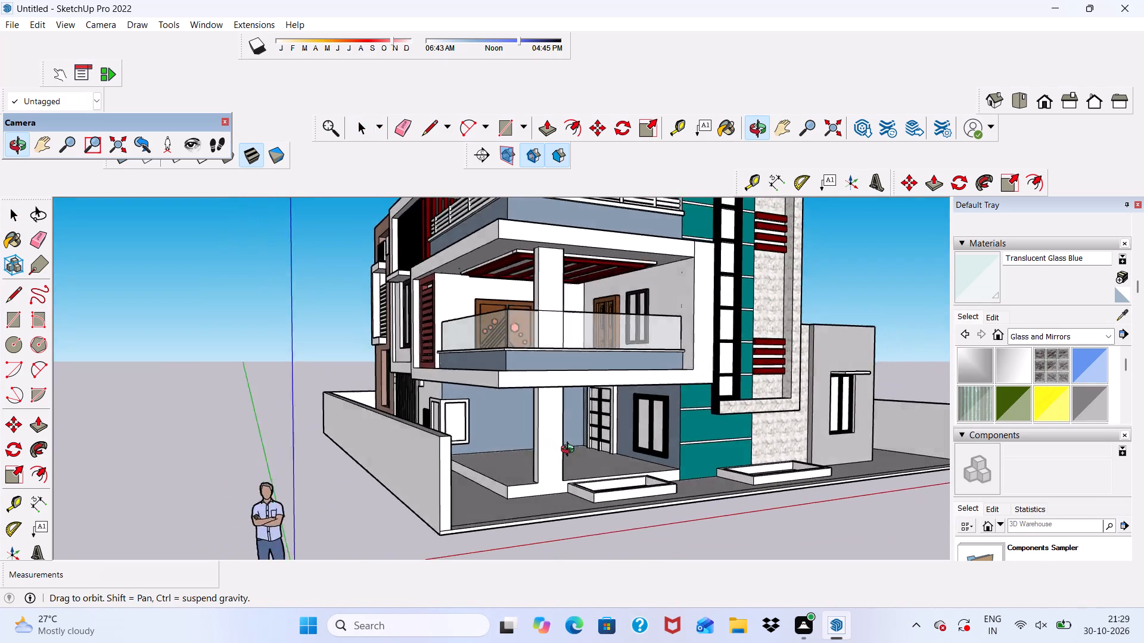
middle_click_drag(570, 451, 587, 485)
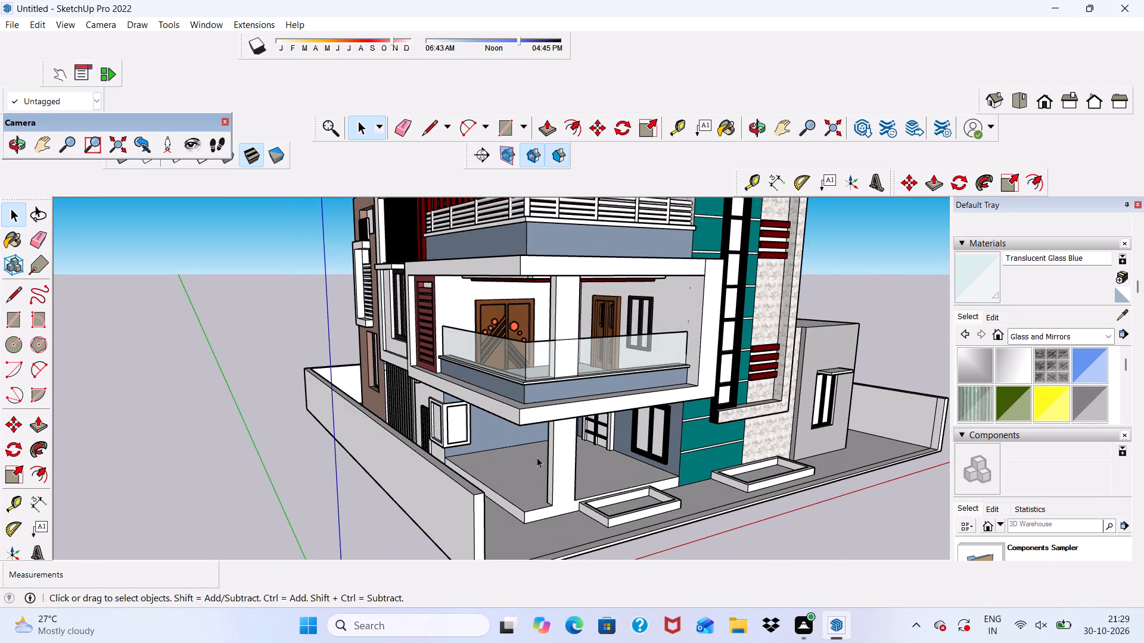
scroll(512, 445, "up", 4)
scroll(422, 413, "up", 3)
middle_click_drag(422, 413, 455, 402)
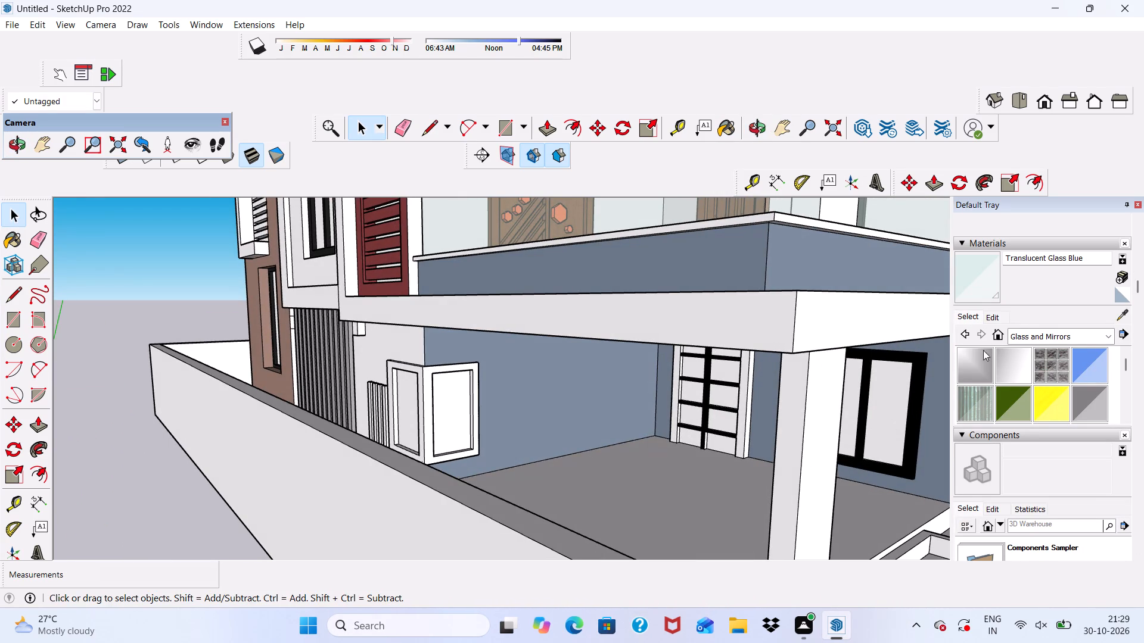
left_click(1092, 394)
scroll(510, 463, "up", 2)
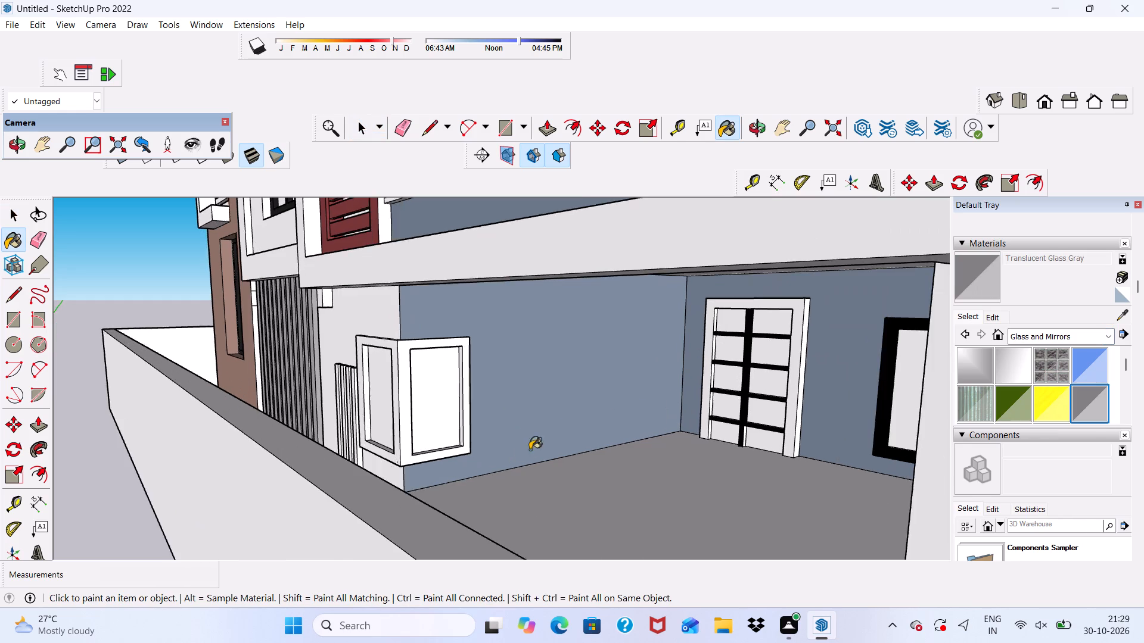
scroll(530, 450, "up", 1)
scroll(1062, 387, "up", 2)
scroll(606, 386, "down", 5)
scroll(732, 395, "up", 9)
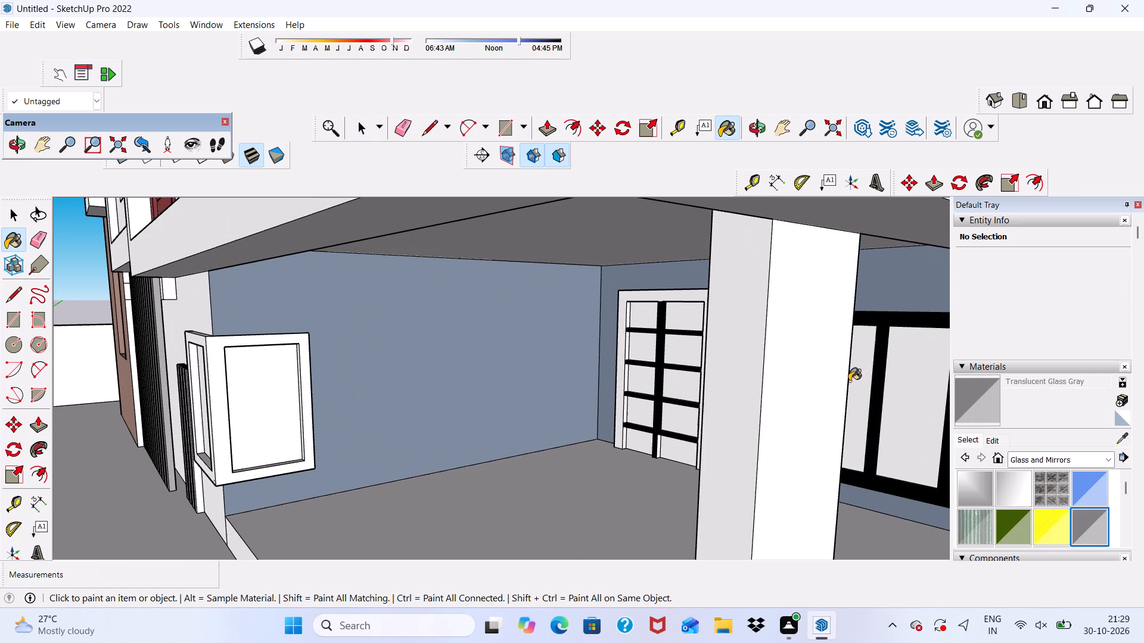
left_click(859, 369)
left_click(896, 388)
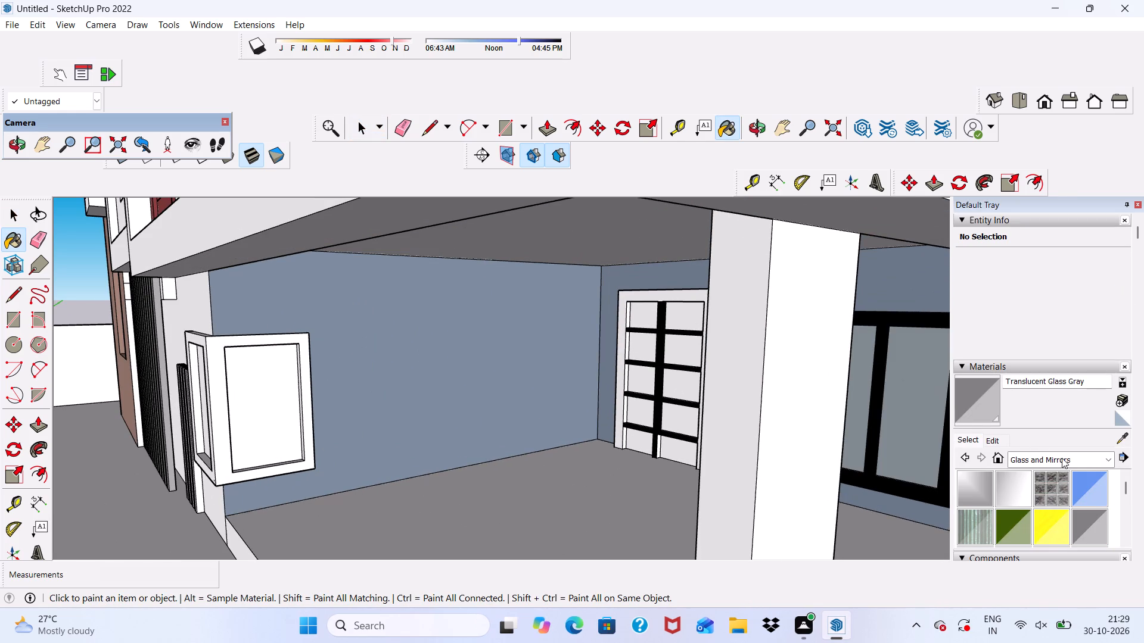
Recolour the Translucent Glass Gray material to a bright yellow.
left_click(985, 441)
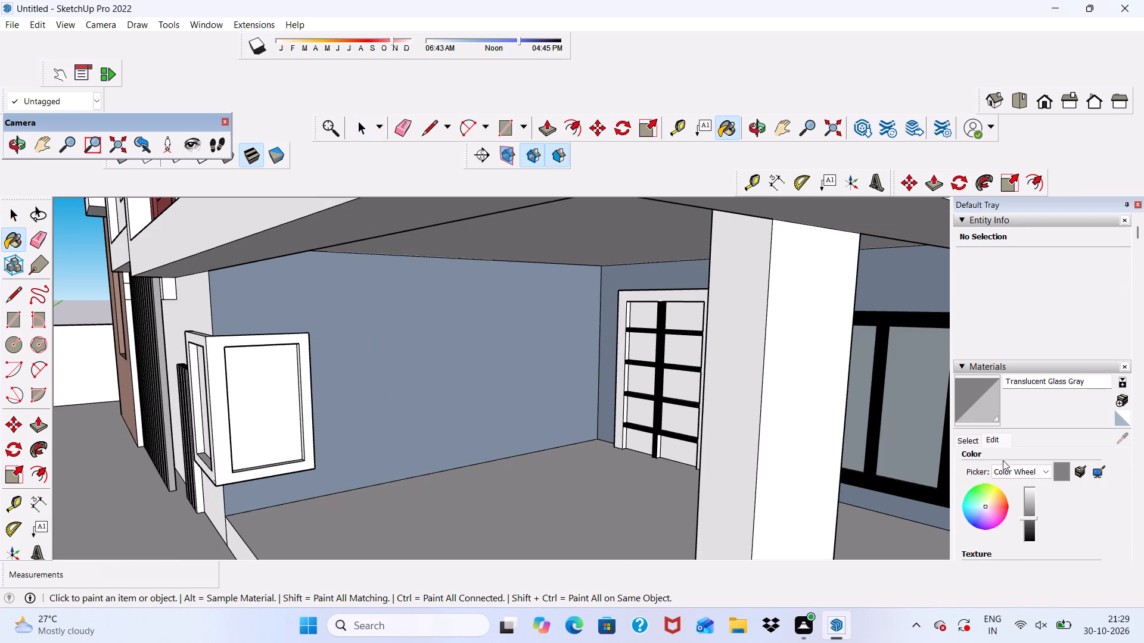
left_click(995, 494)
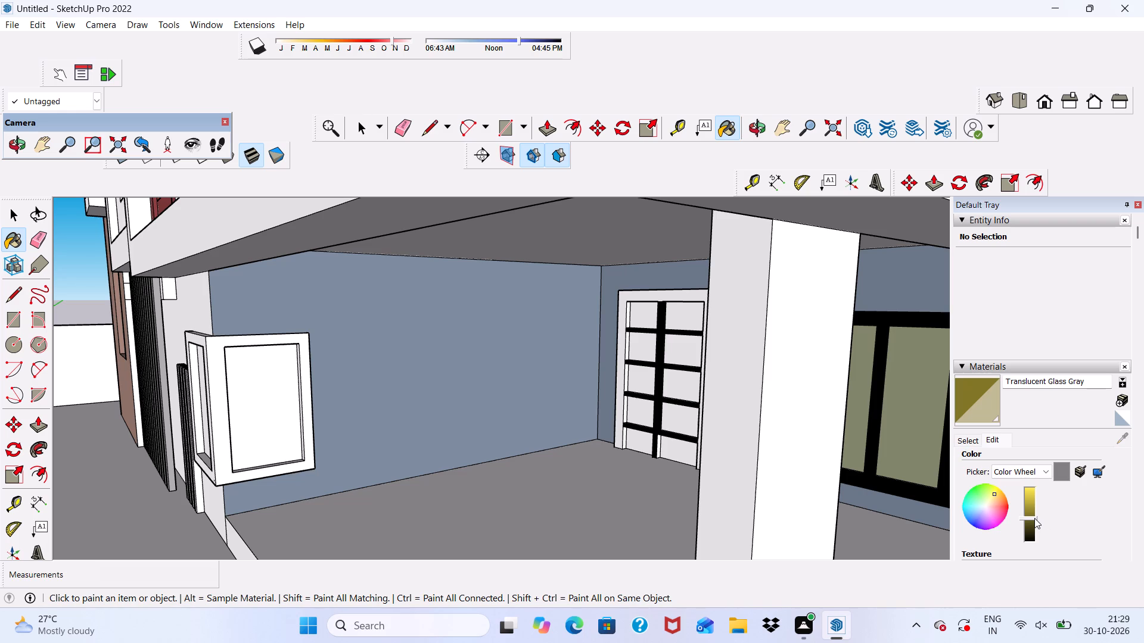
left_click_drag(1033, 518, 1029, 489)
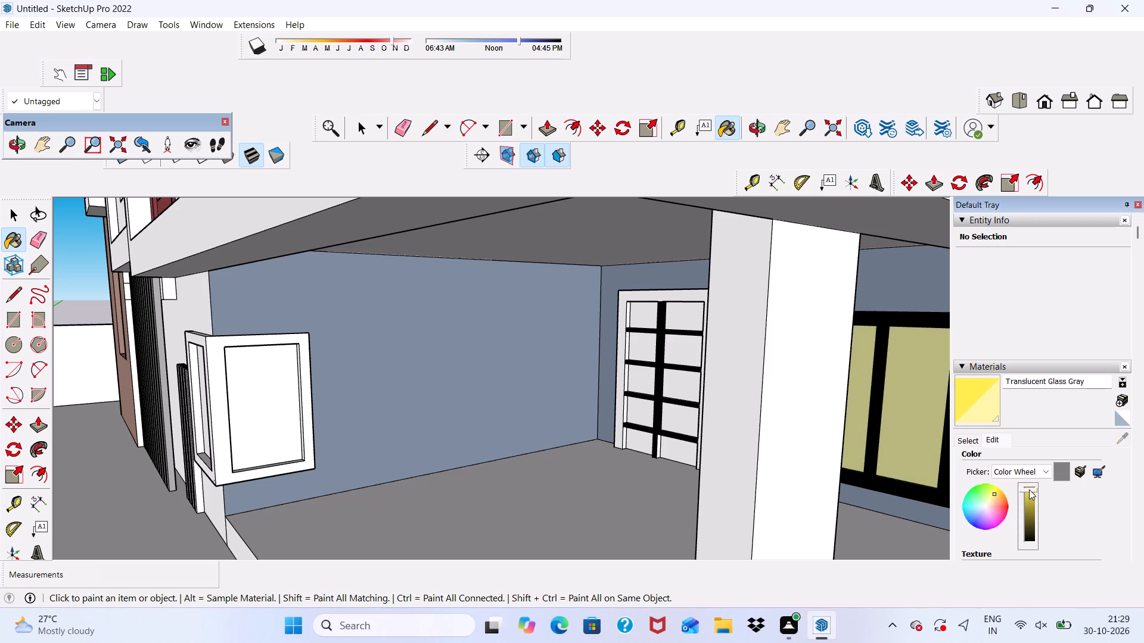
left_click_drag(1029, 489, 1030, 493)
Paint all the panes of the white-framed ground-floor porch door with the yellow Translucent Glass Gray.
scroll(753, 435, "down", 4)
middle_click_drag(701, 476, 791, 476)
scroll(625, 376, "up", 5)
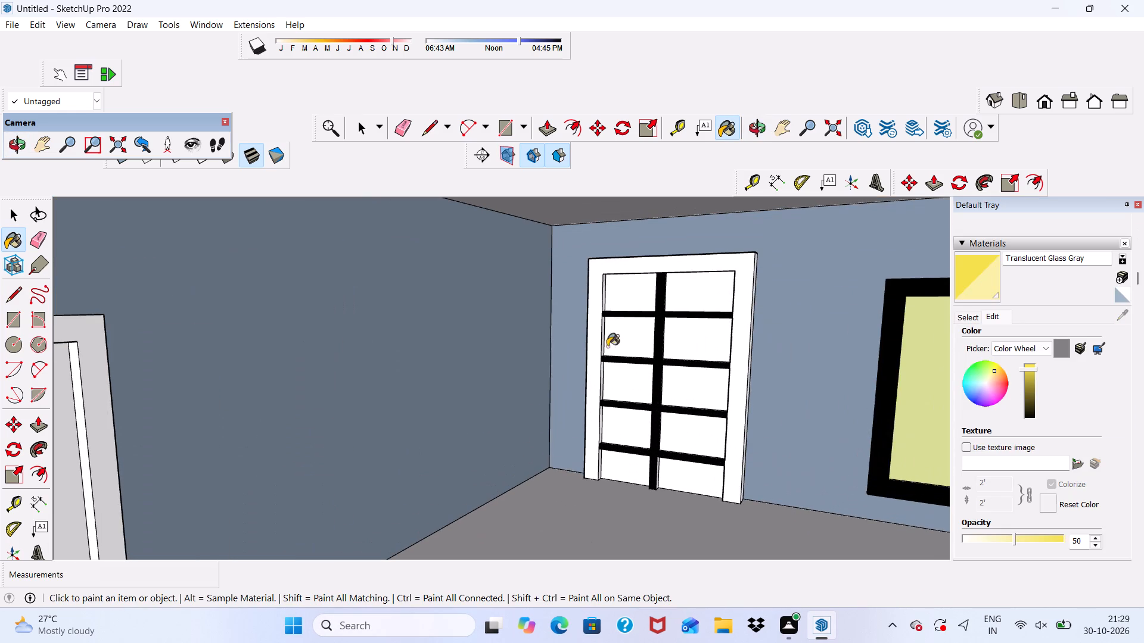
left_click(633, 294)
left_click(629, 329)
left_click(691, 305)
left_click(692, 344)
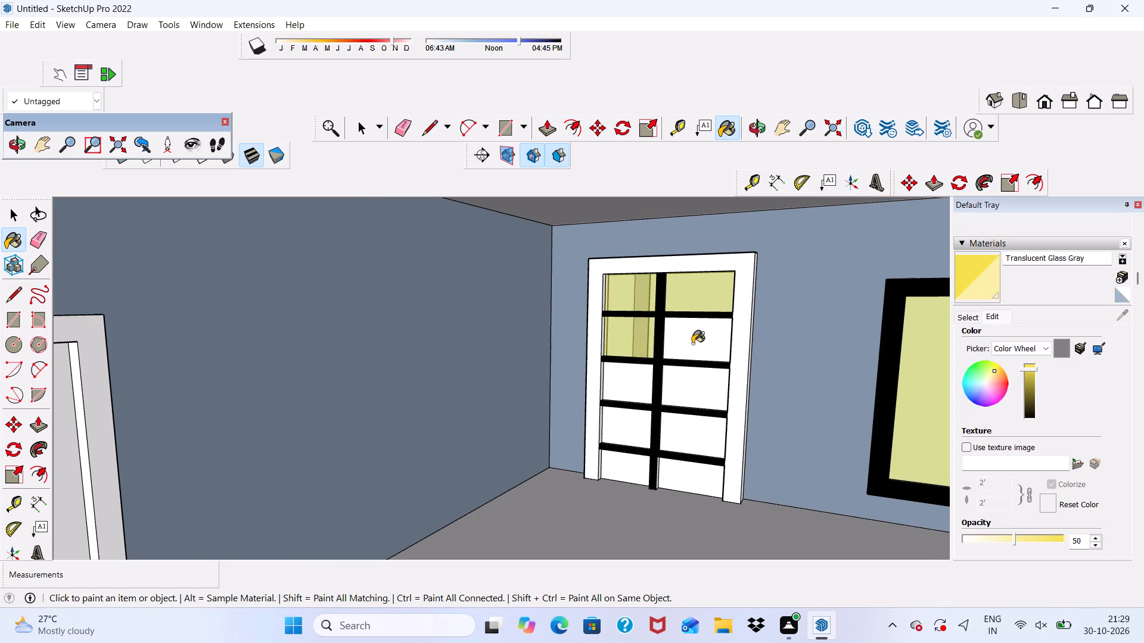
left_click(696, 399)
left_click(697, 441)
left_click(642, 380)
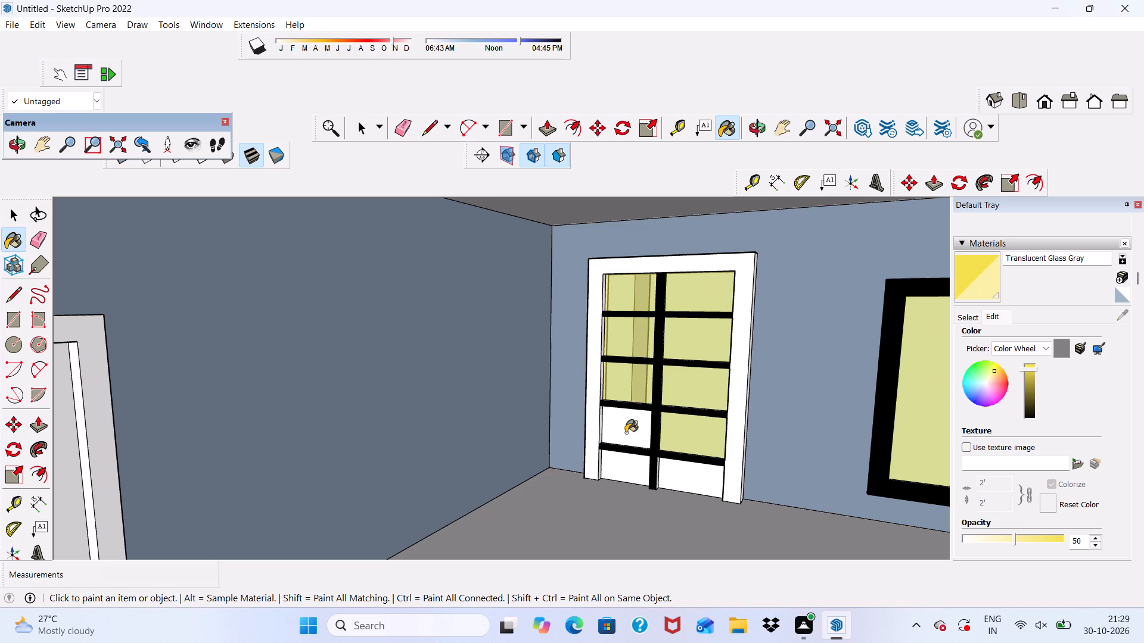
left_click_drag(626, 433, 626, 439)
left_click(624, 480)
left_click(671, 488)
Paint both faces of the projecting white-framed corner window on the ground floor with the yellow glass.
scroll(663, 440, "down", 5)
middle_click_drag(659, 464, 628, 460)
scroll(377, 486, "up", 4)
left_click(365, 454)
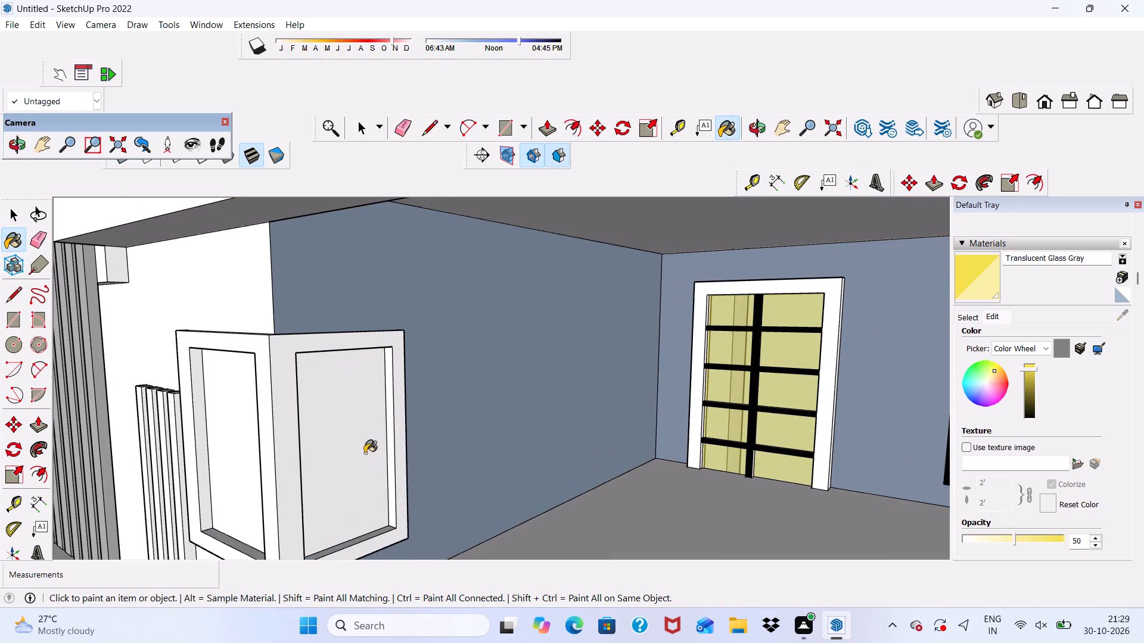
scroll(271, 449, "up", 1)
left_click(243, 426)
Paint the two panes of the black-framed balcony window beside the wooden door with the yellow glass.
scroll(243, 426, "down", 12)
middle_click_drag(370, 441, 490, 441)
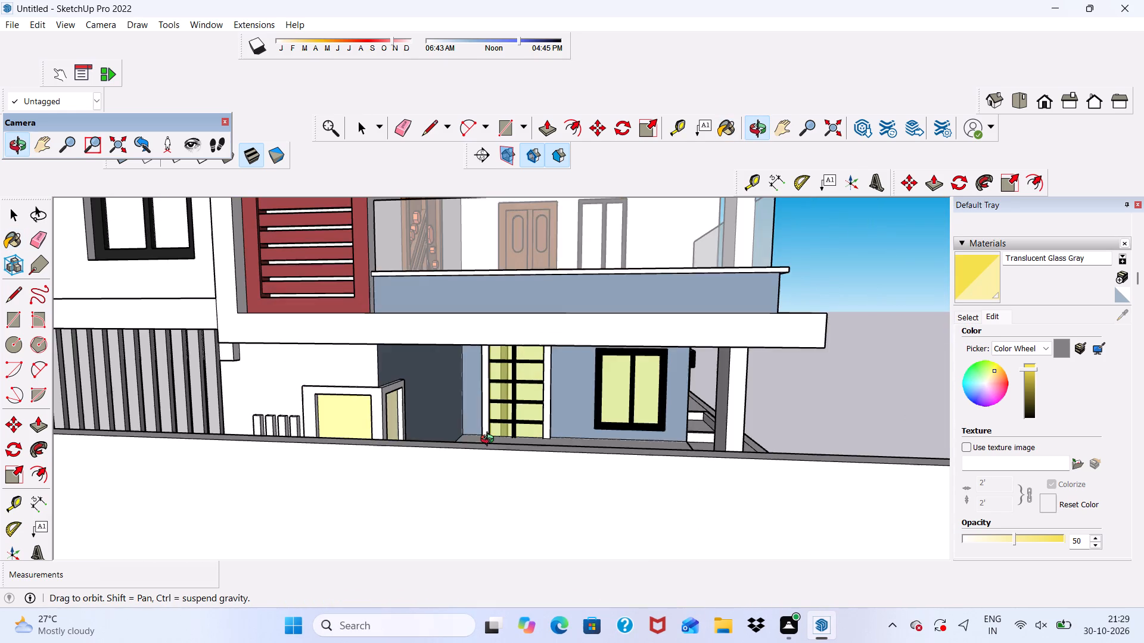
middle_click_drag(490, 441, 421, 469)
scroll(414, 467, "down", 7)
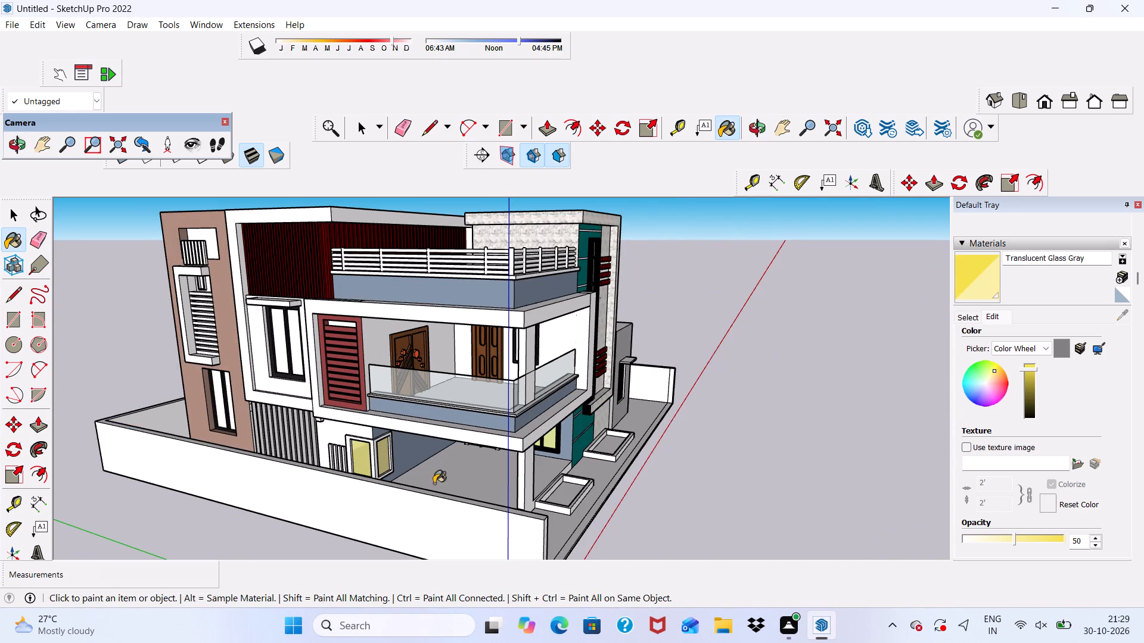
middle_click_drag(553, 414, 321, 391)
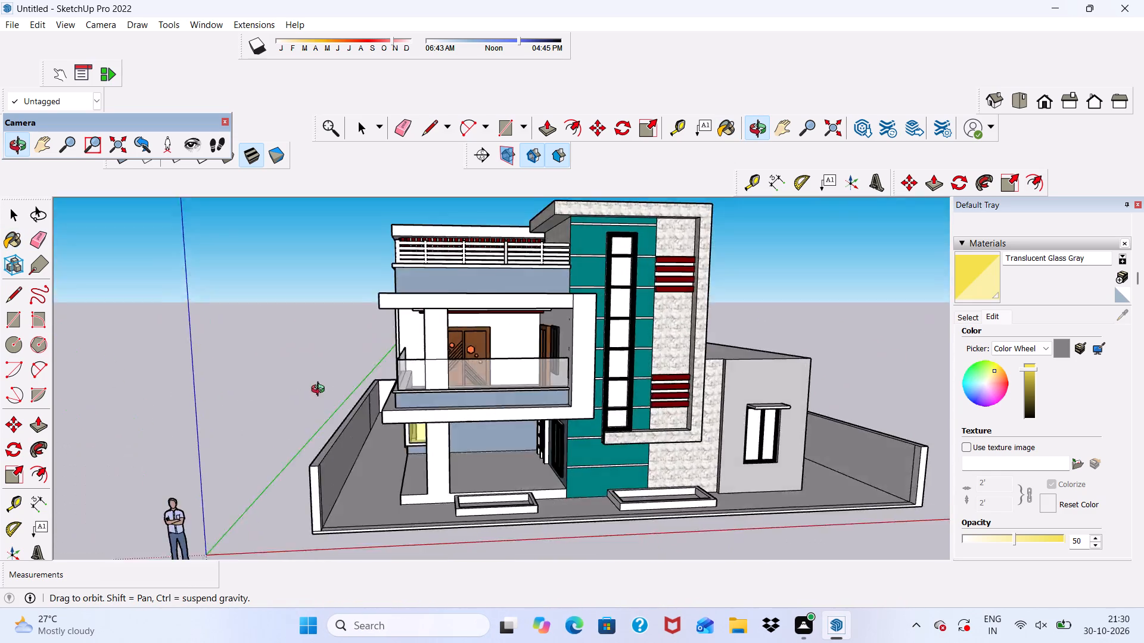
middle_click_drag(321, 391, 477, 404)
scroll(526, 379, "up", 13)
left_click(548, 312)
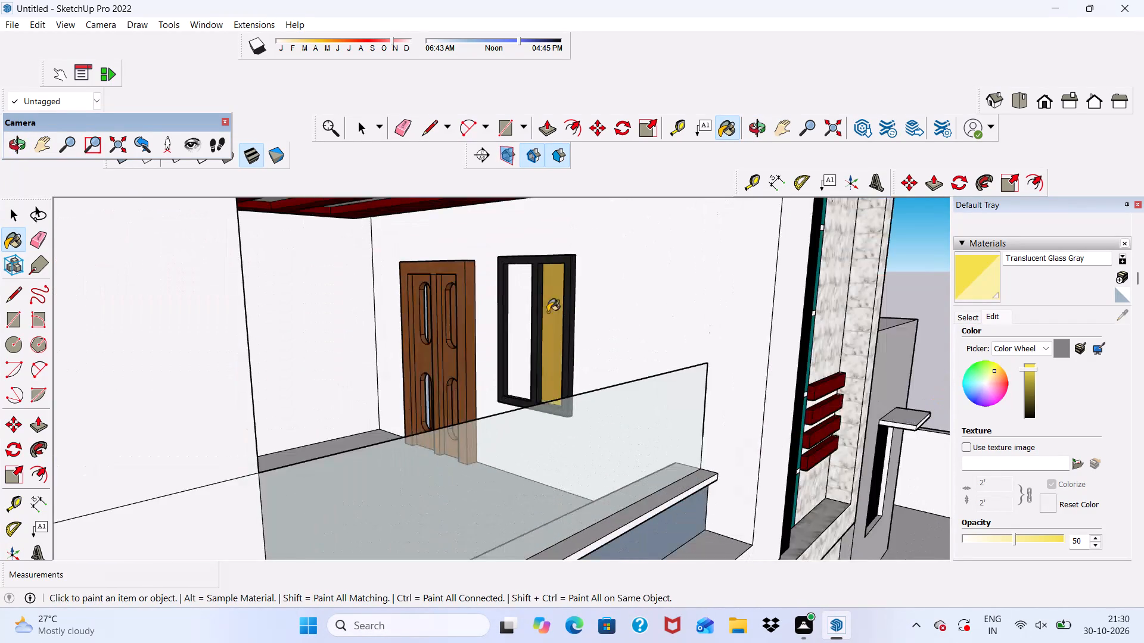
scroll(529, 311, "up", 3)
left_click(527, 311)
Paint both panes of the first-floor black-framed window beside the red louvre panel with the yellow glass.
scroll(527, 311, "down", 6)
middle_click_drag(534, 351, 638, 339)
scroll(638, 339, "up", 1)
scroll(626, 329, "down", 9)
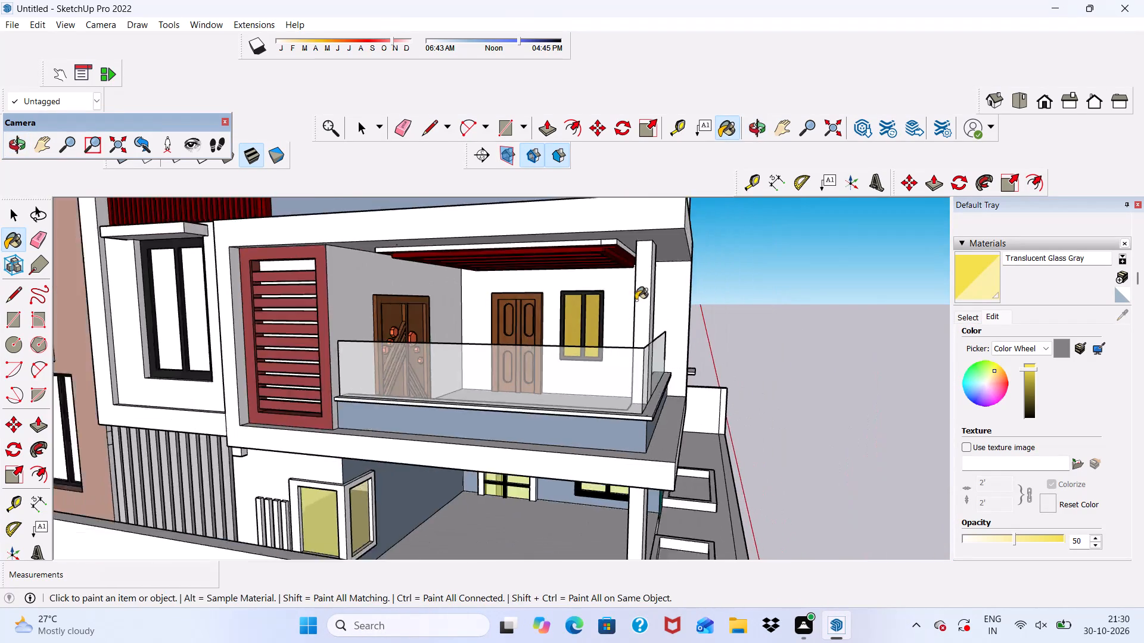
scroll(636, 300, "down", 2)
middle_click_drag(620, 440, 440, 454)
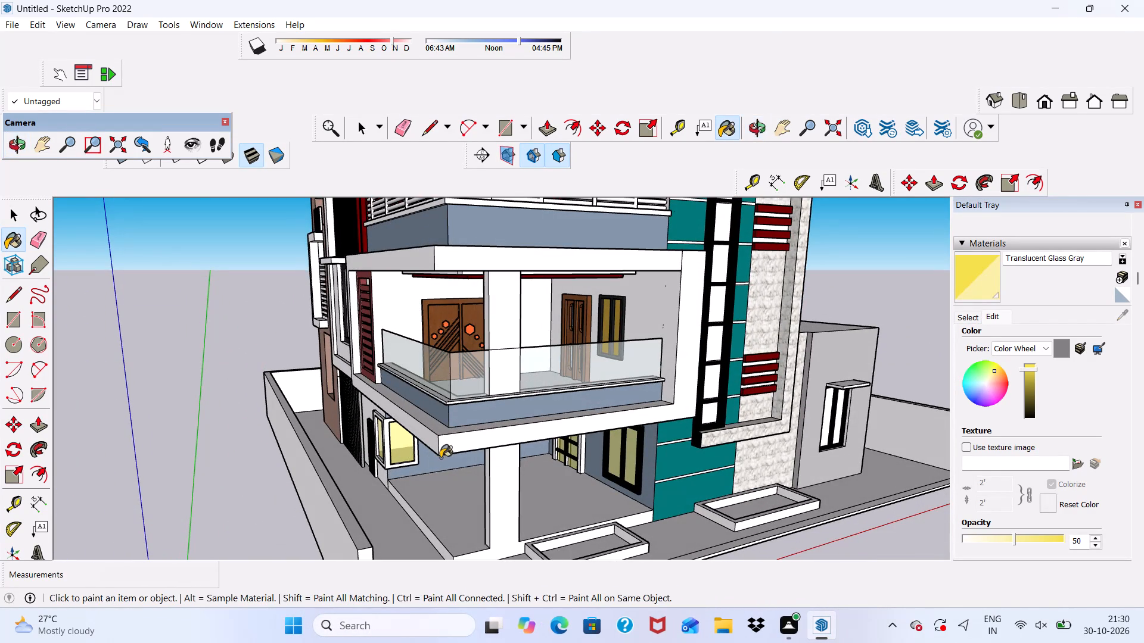
scroll(440, 458, "down", 3)
middle_click_drag(458, 477, 715, 455)
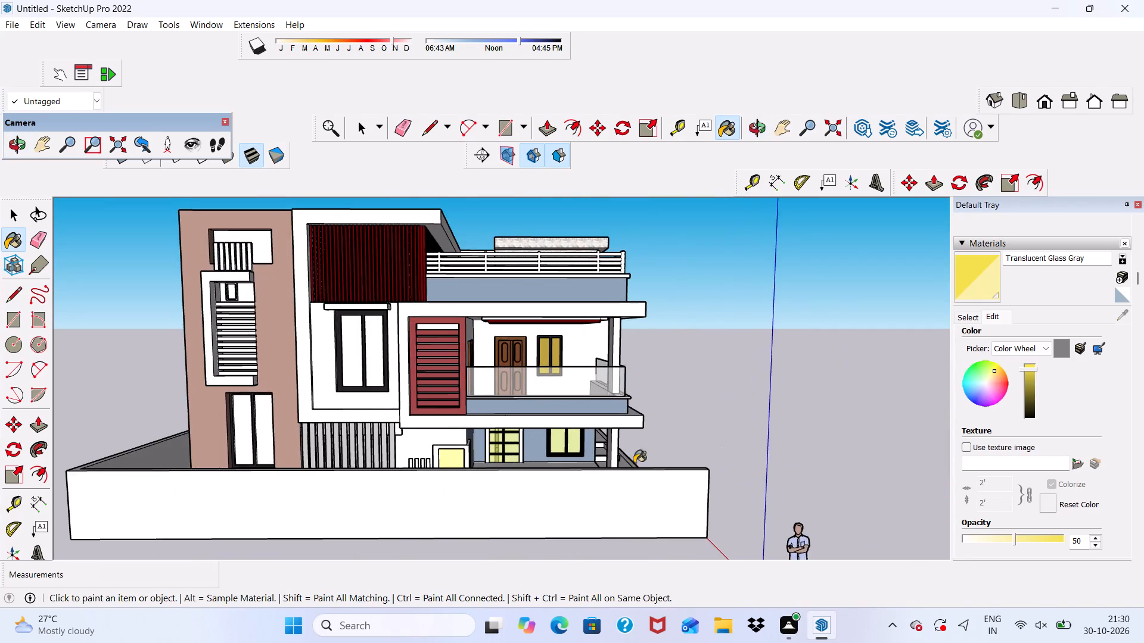
scroll(253, 357, "up", 4)
left_click(376, 352)
left_click(422, 353)
Paint both panes of the ground-floor window in the brown wall with the yellow glass.
scroll(423, 355, "down", 5)
middle_click_drag(435, 438, 436, 438)
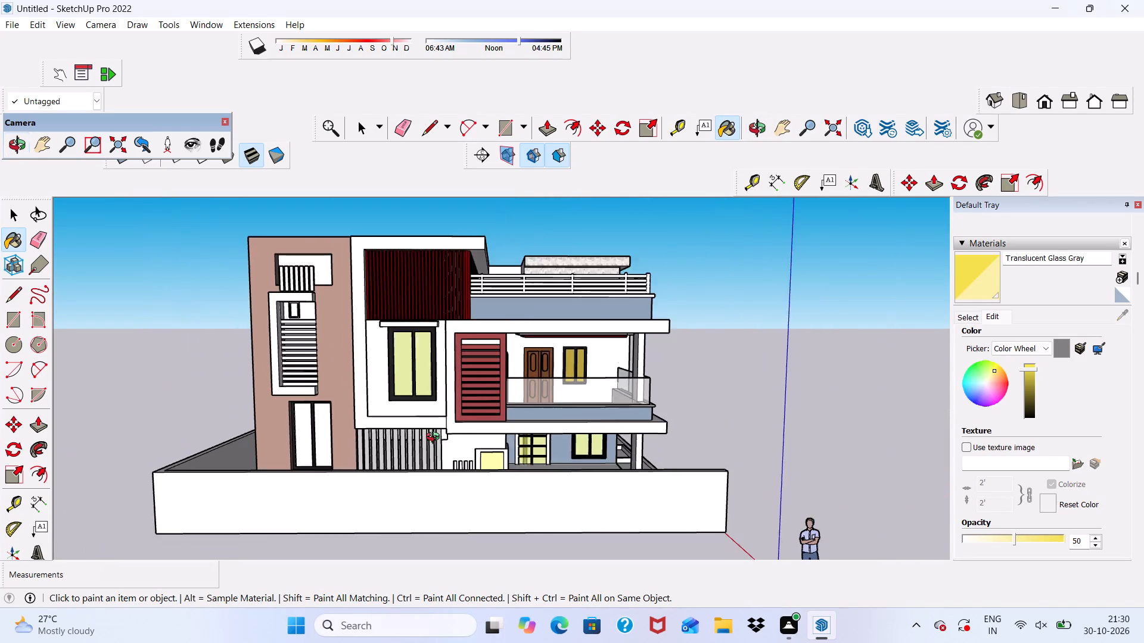
middle_click_drag(436, 438, 539, 465)
scroll(259, 477, "up", 4)
scroll(397, 441, "up", 2)
left_click(397, 442)
left_click(421, 446)
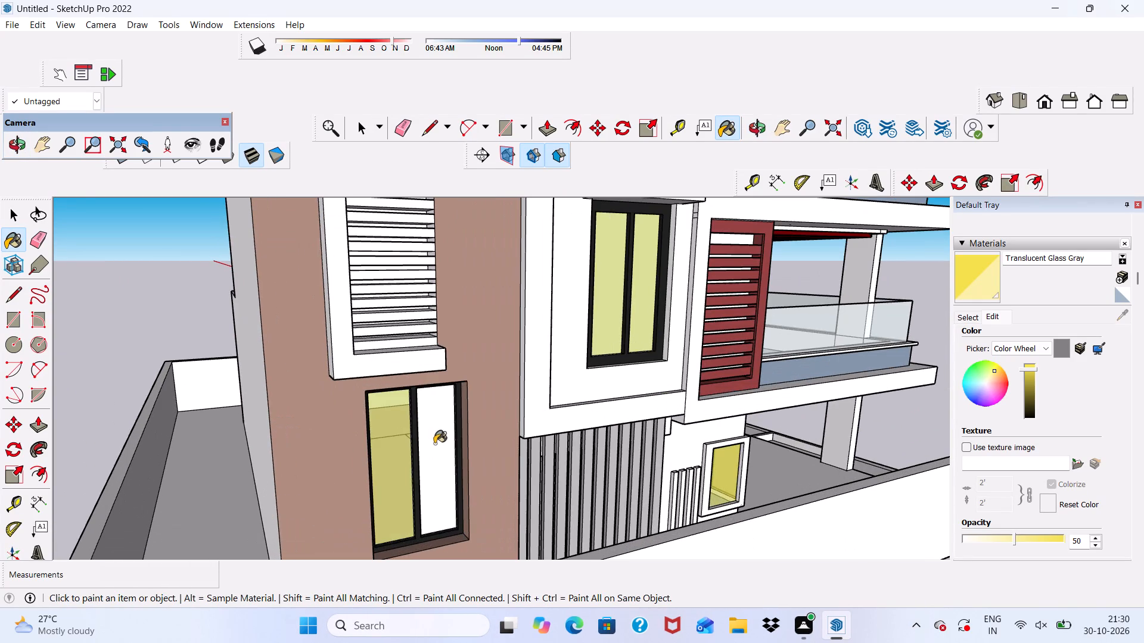
Paint both panes of the window in the low grey side block with the yellow glass.
scroll(371, 412, "down", 10)
middle_click_drag(476, 521, 82, 476)
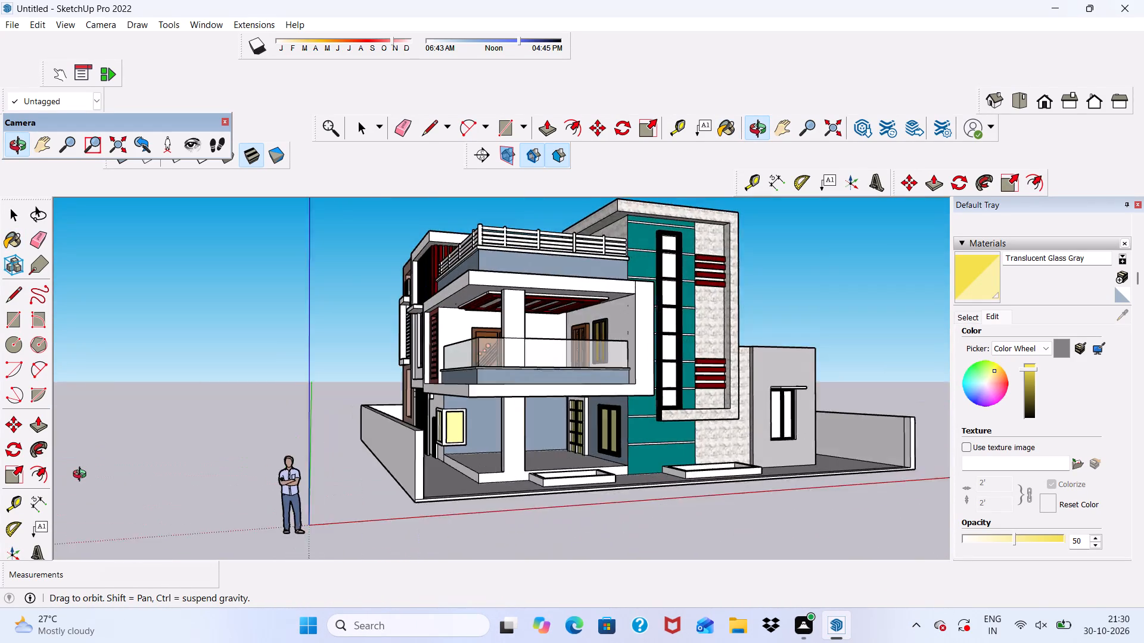
middle_click_drag(82, 476, 46, 516)
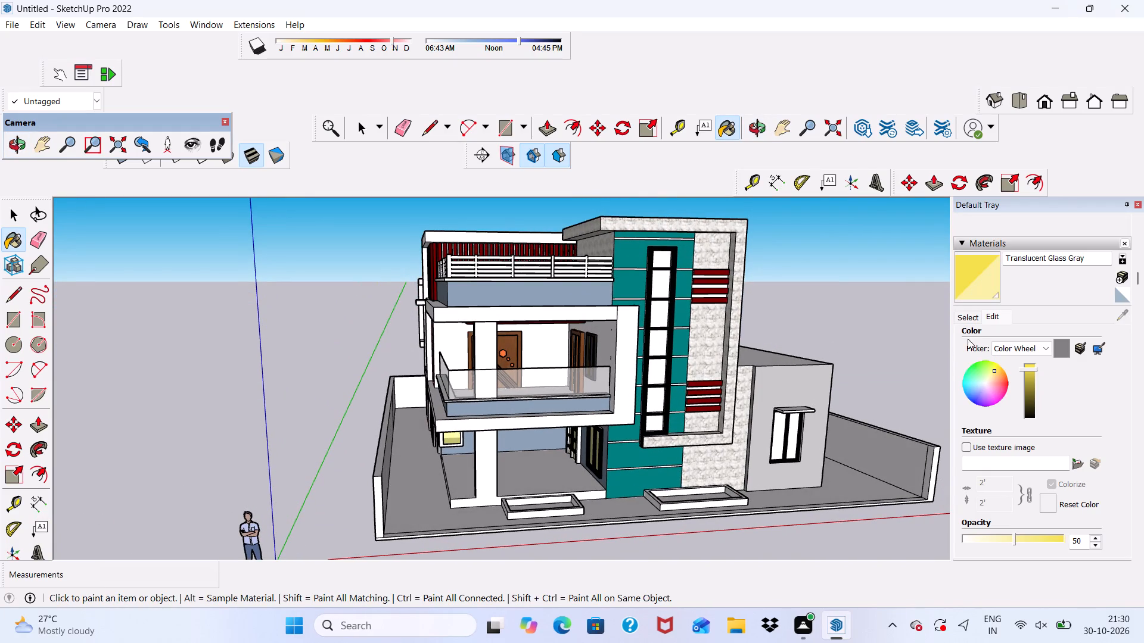
scroll(863, 424, "up", 8)
left_click(757, 425)
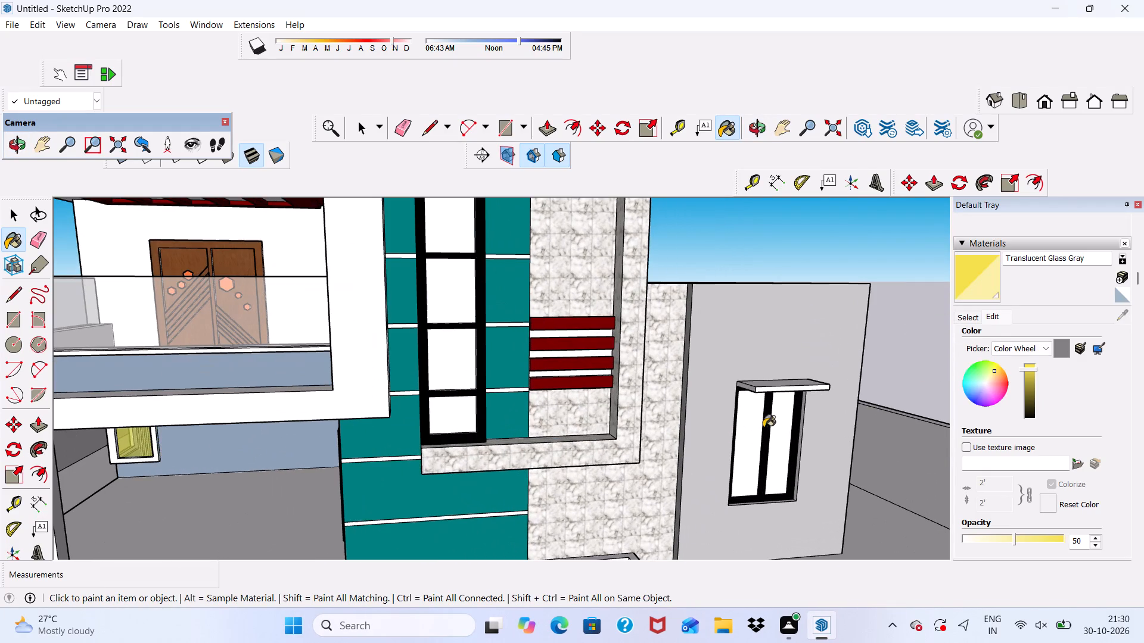
left_click(778, 430)
Paint all the panes of the tall black-framed window in the teal wall with Translucent Glass Blue from Glass and Mirrors.
left_click(982, 314)
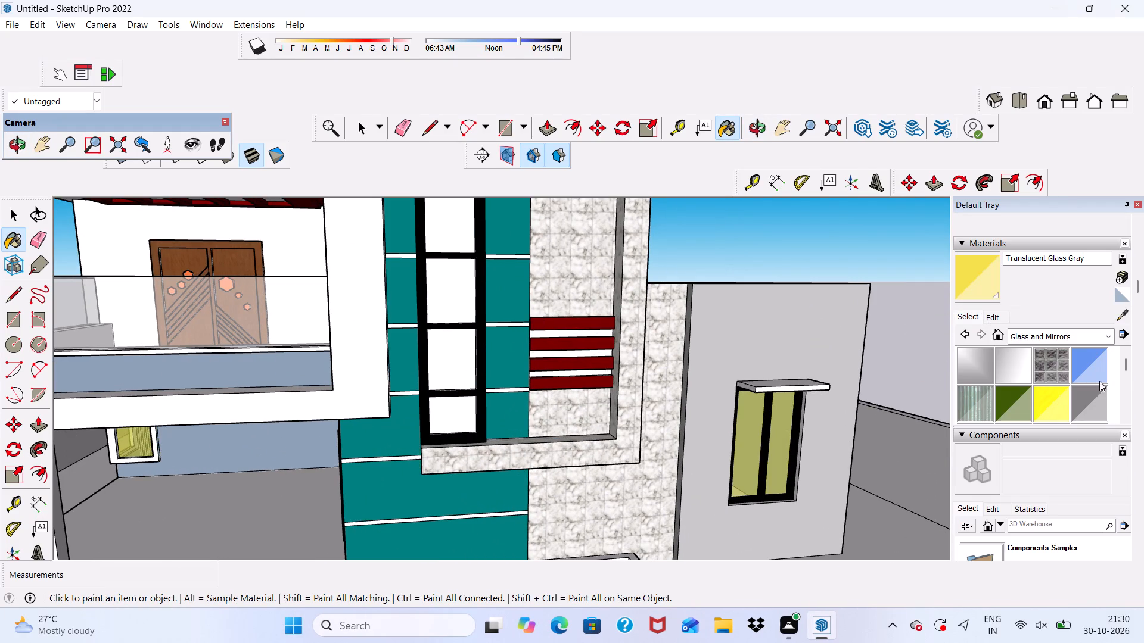
left_click(1077, 370)
scroll(709, 402, "up", 3)
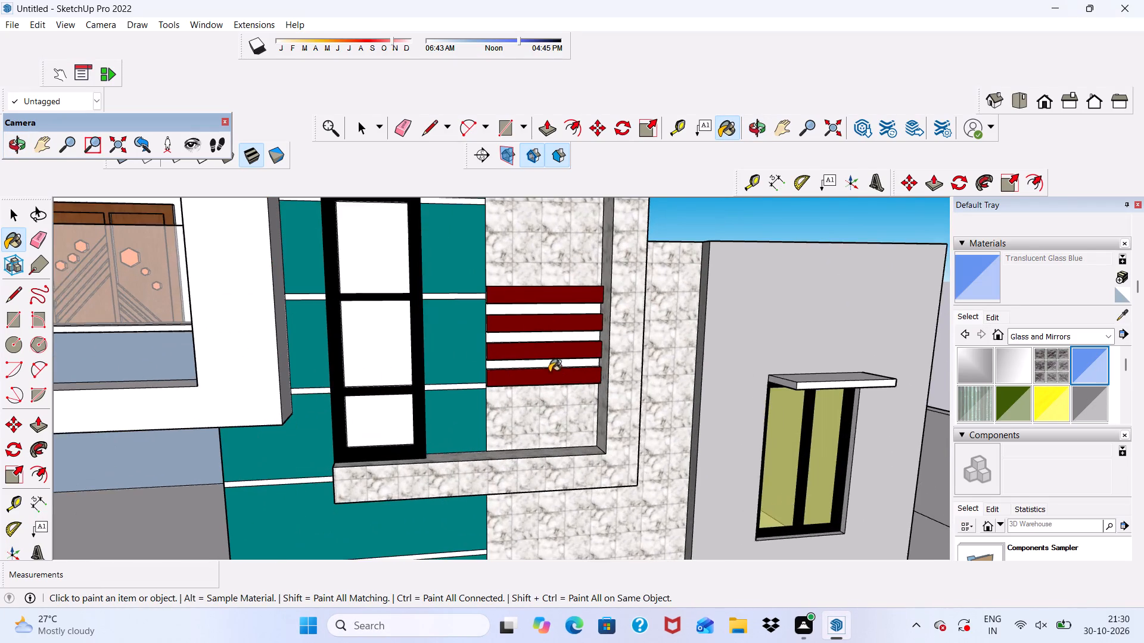
scroll(341, 442, "up", 1)
left_click(394, 418)
left_click(370, 332)
scroll(370, 332, "down", 5)
scroll(350, 261, "up", 4)
left_click(366, 254)
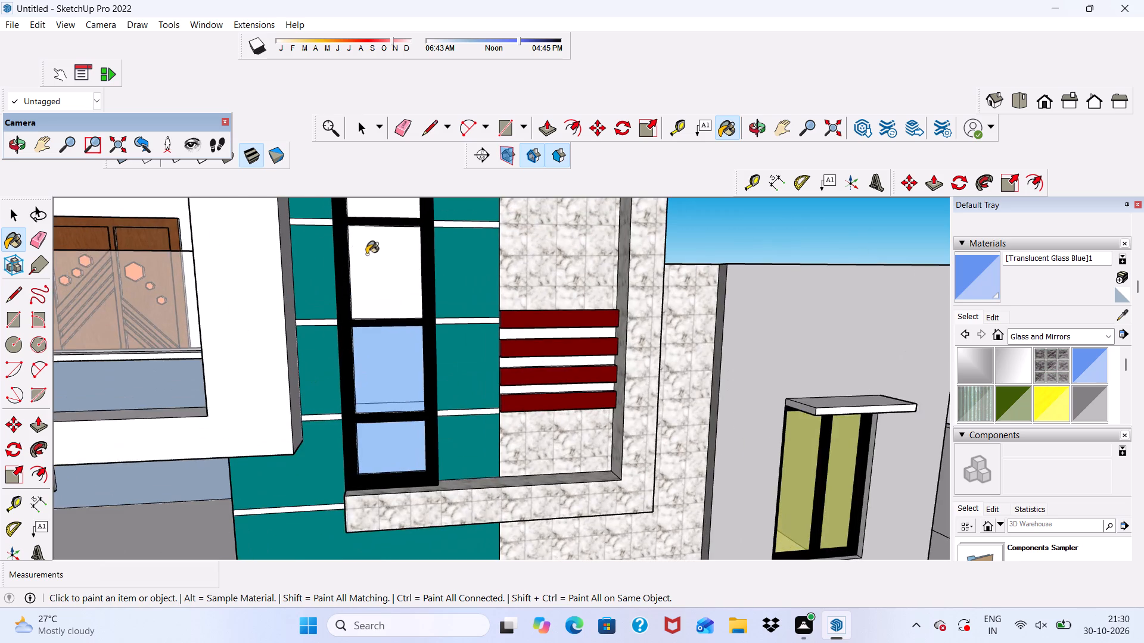
scroll(369, 288, "down", 6)
scroll(397, 244, "up", 2)
left_click(380, 254)
scroll(380, 263, "down", 6)
scroll(378, 279, "up", 4)
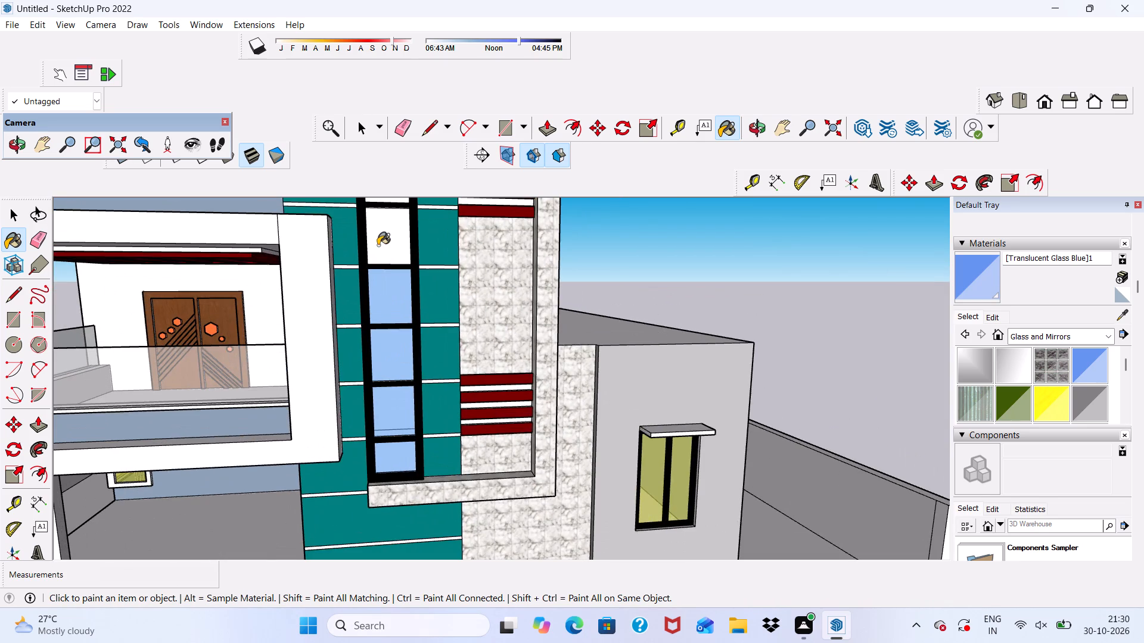
left_click(378, 245)
scroll(390, 316, "down", 6)
scroll(396, 257, "up", 2)
left_click(389, 271)
left_click(389, 239)
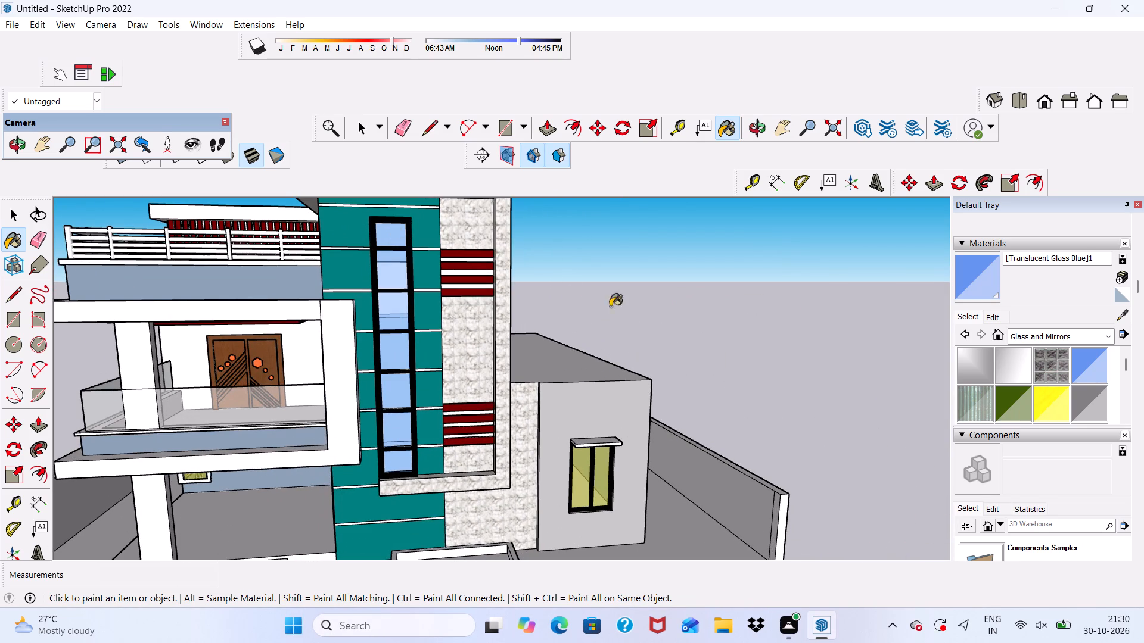
Darken the blue of the tall window's glass material.
left_click(994, 316)
left_click_drag(1020, 370, 1023, 372)
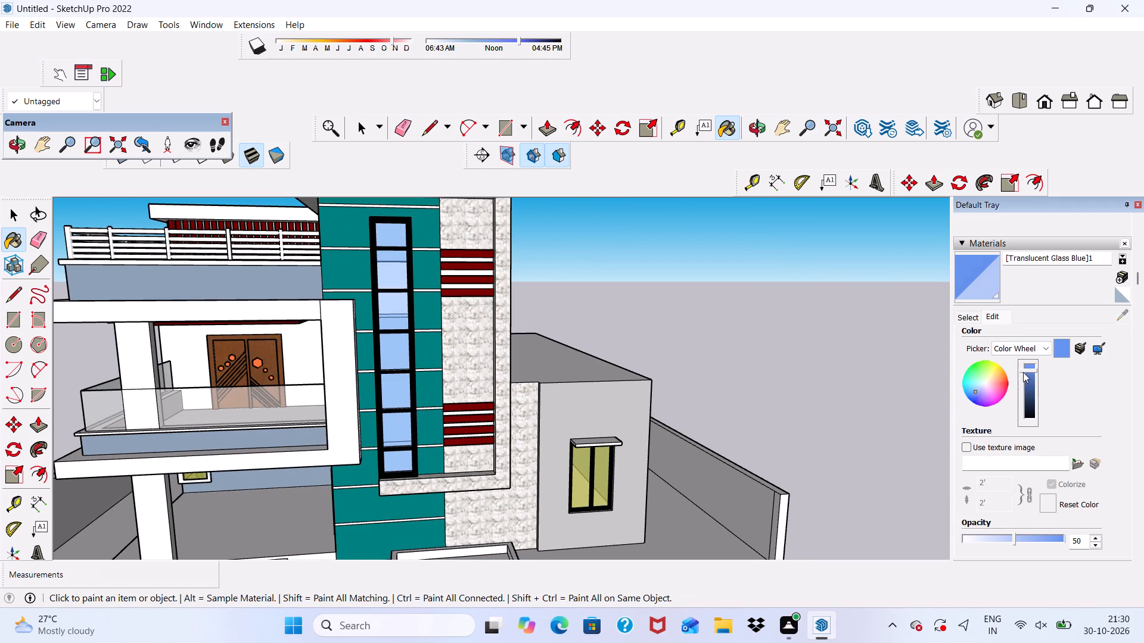
left_click_drag(1023, 372, 1028, 380)
Examine the painted house exterior from several sides, including the front corner, balcony and louvred facade.
scroll(380, 339, "down", 6)
middle_click_drag(256, 421, 433, 368)
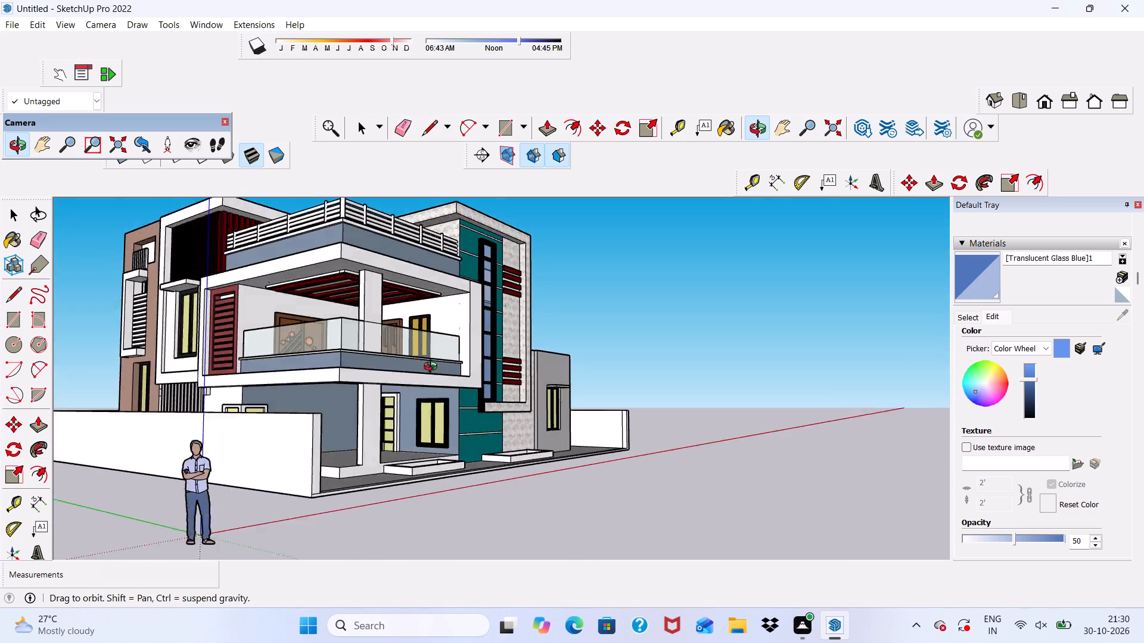
middle_click_drag(433, 368, 380, 425)
scroll(352, 428, "up", 1)
scroll(296, 366, "down", 5)
middle_click_drag(284, 445, 471, 424)
scroll(329, 386, "up", 2)
scroll(306, 304, "down", 2)
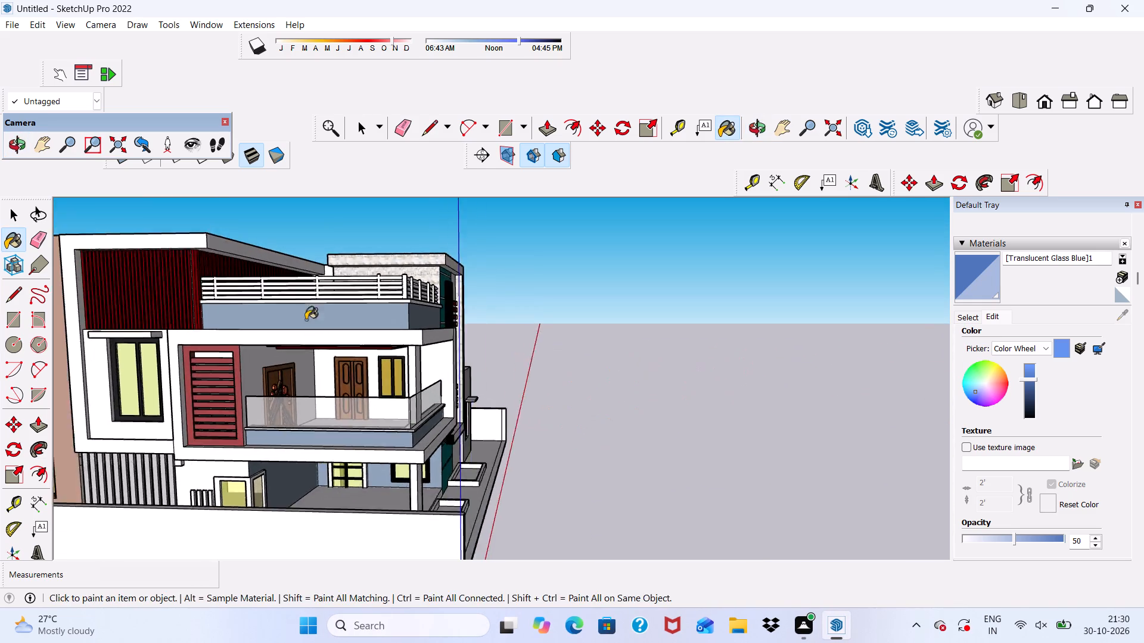
scroll(306, 320, "down", 2)
middle_click_drag(307, 439, 208, 460)
scroll(202, 422, "up", 1)
middle_click_drag(196, 405, 284, 394)
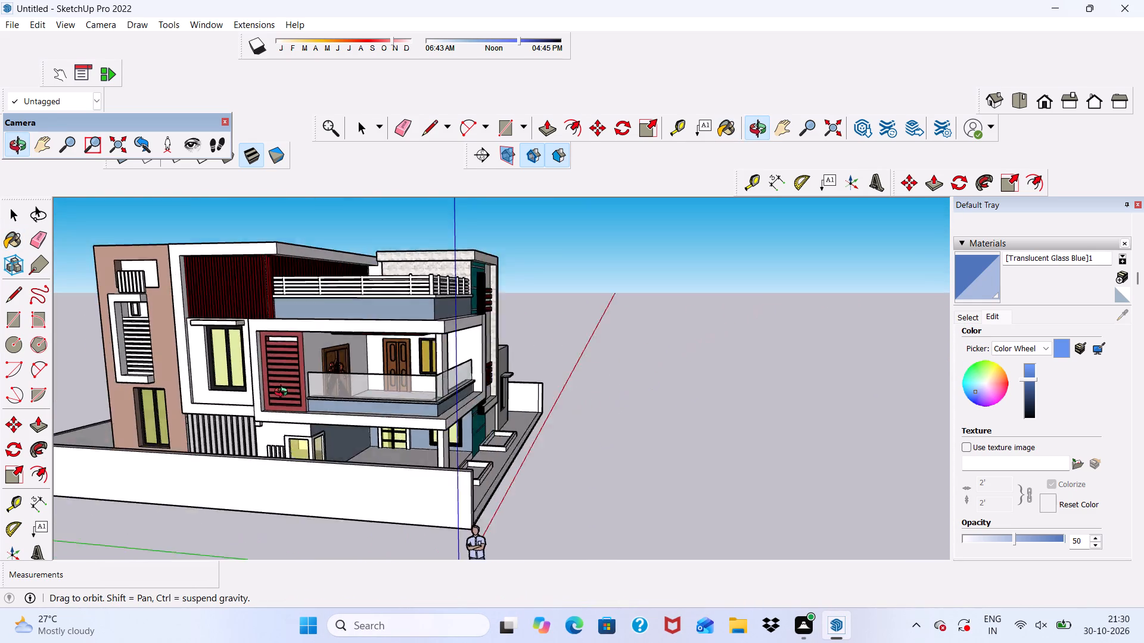
middle_click_drag(284, 394, 312, 394)
key("space")
scroll(365, 330, "down", 3)
middle_click_drag(376, 358, 287, 400)
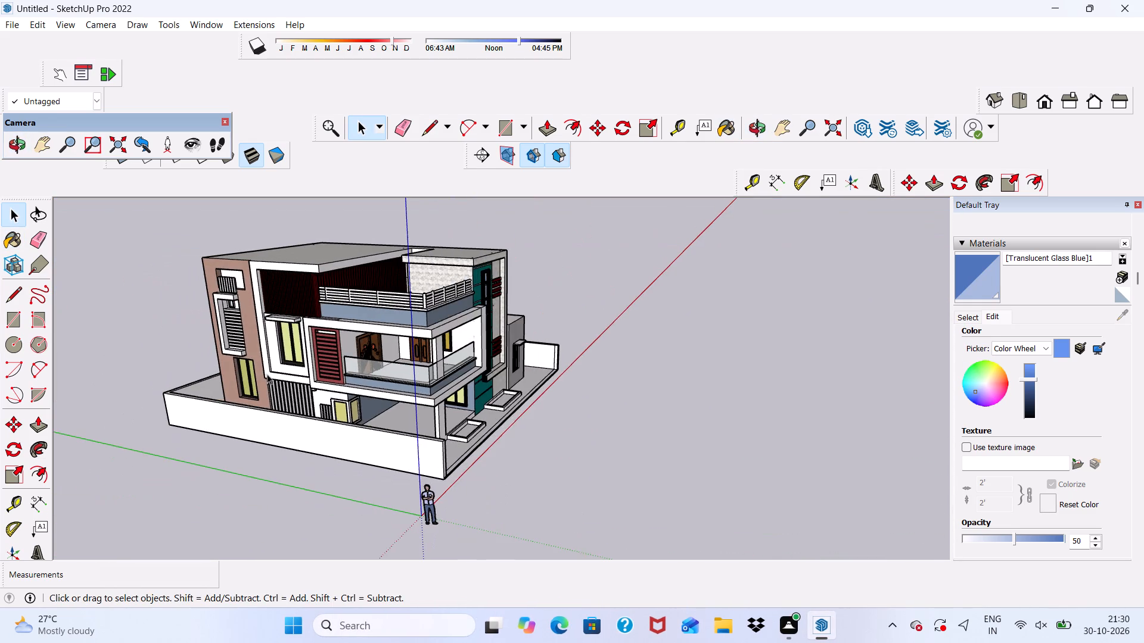
Paint the front faces of the top four horizontal louvre slats in the brown wall's framed recess with Wood Veneer 01 from Wood.
scroll(232, 341, "up", 8)
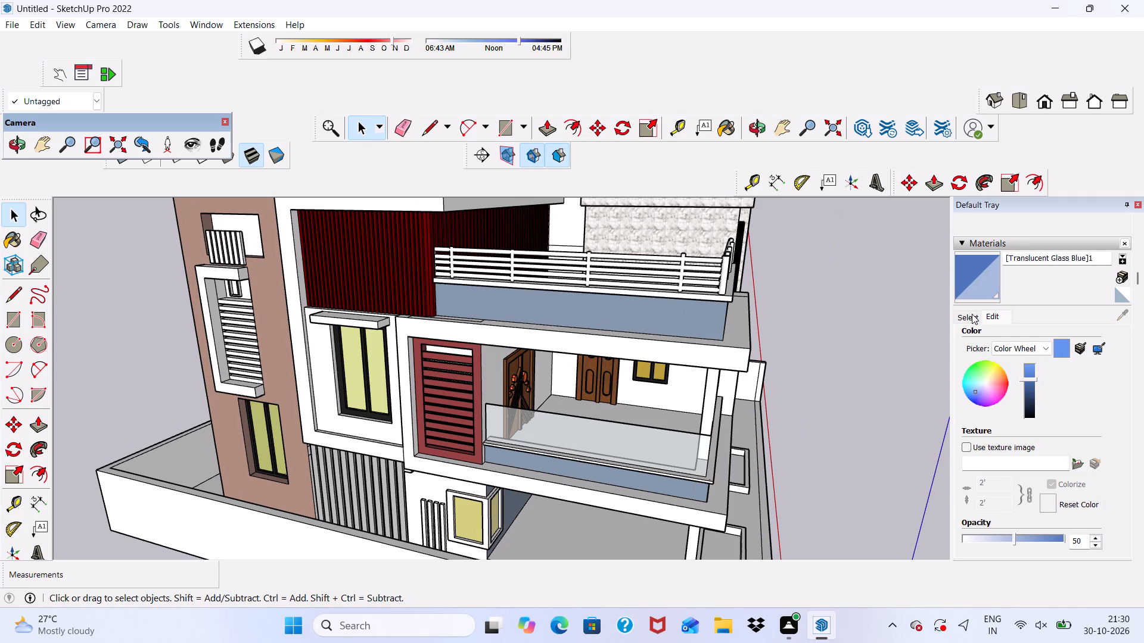
left_click(971, 315)
left_click(1112, 336)
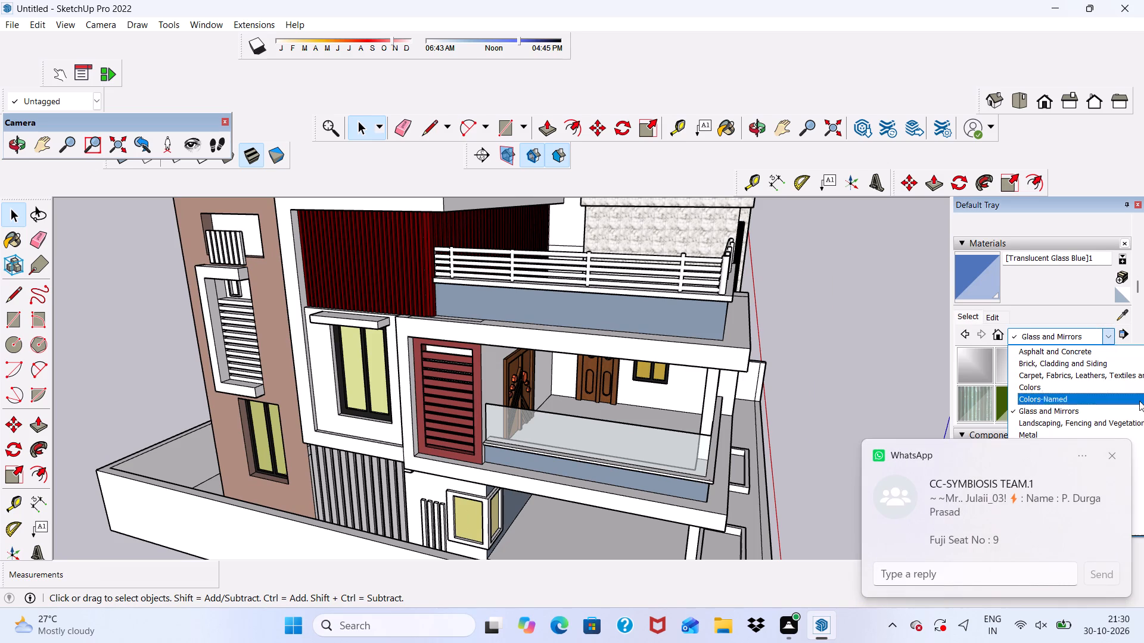
scroll(1003, 342, "down", 4)
scroll(999, 314, "up", 2)
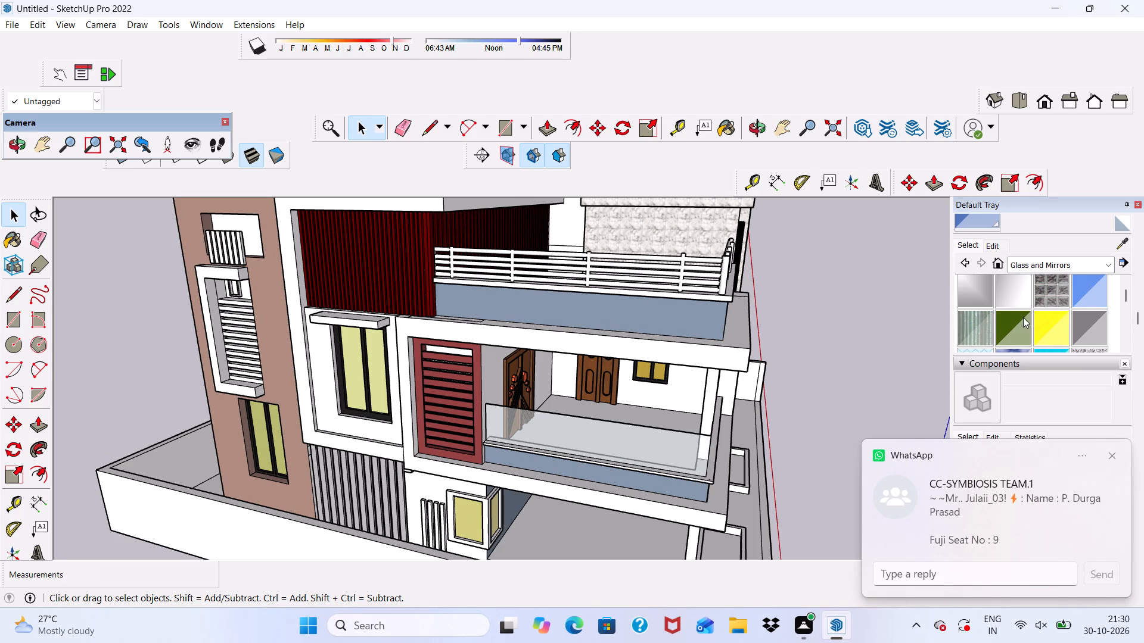
left_click(1115, 265)
left_click(888, 332)
left_click(1102, 264)
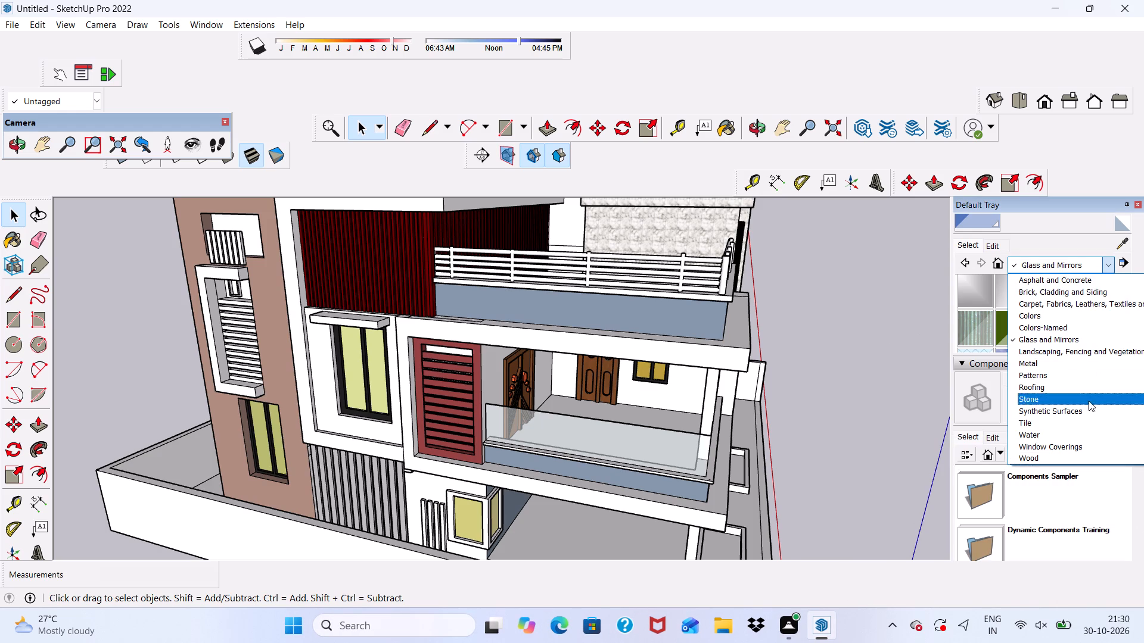
left_click(1074, 455)
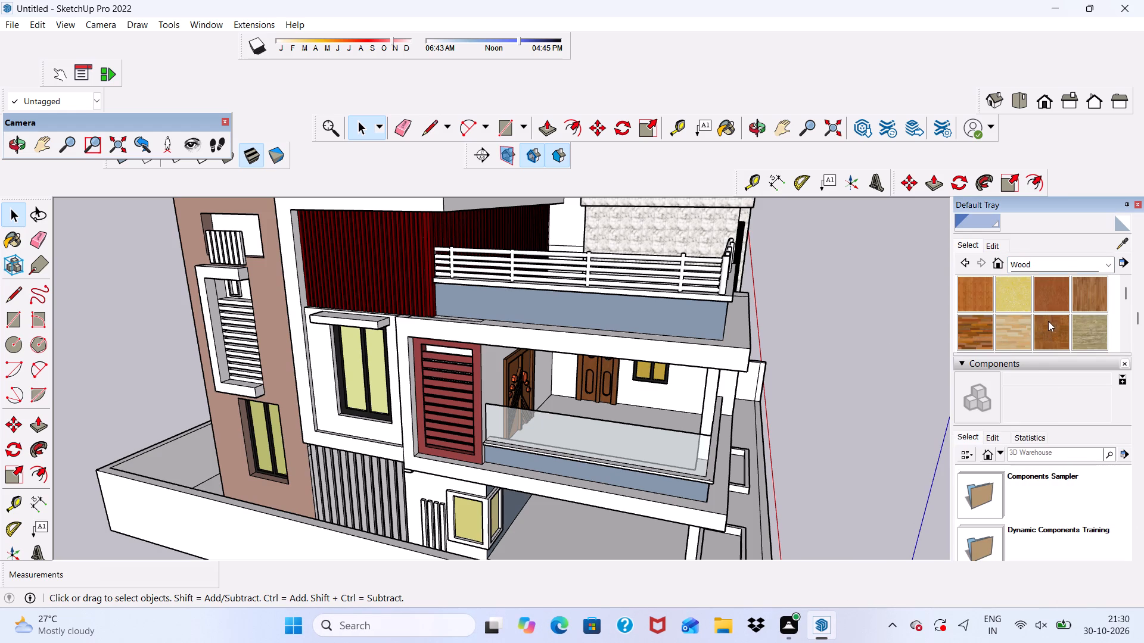
scroll(1001, 323, "down", 1)
left_click(1044, 299)
scroll(1037, 323, "down", 4)
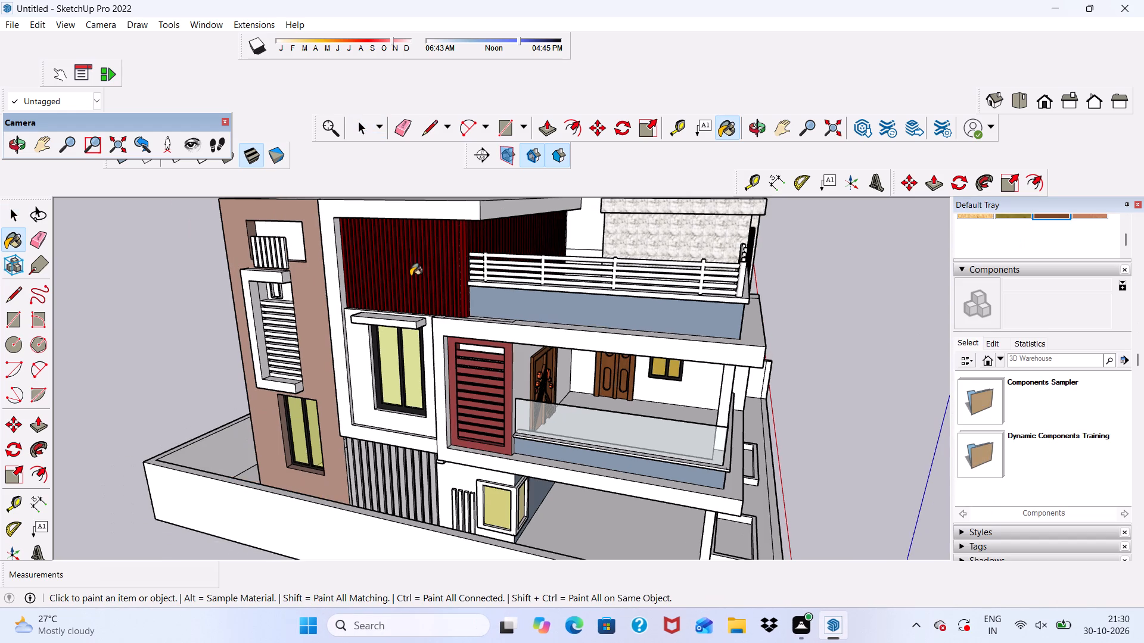
scroll(297, 327, "up", 20)
left_click(259, 286)
scroll(257, 330, "up", 3)
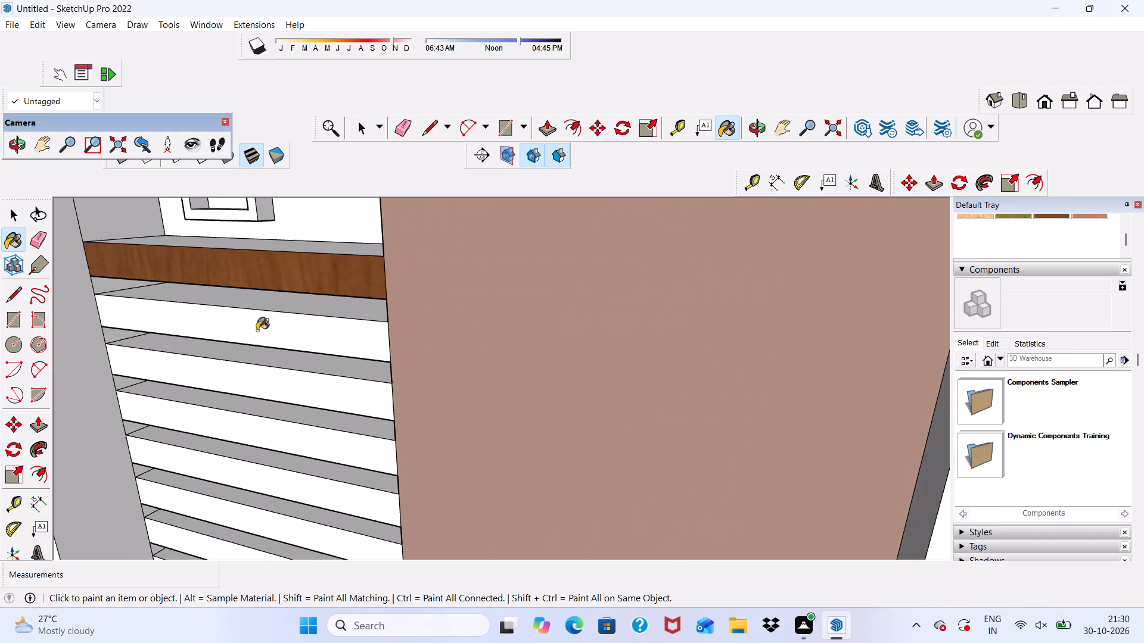
left_click(257, 330)
left_click(250, 372)
scroll(255, 326, "down", 5)
scroll(260, 399, "up", 5)
left_click(259, 392)
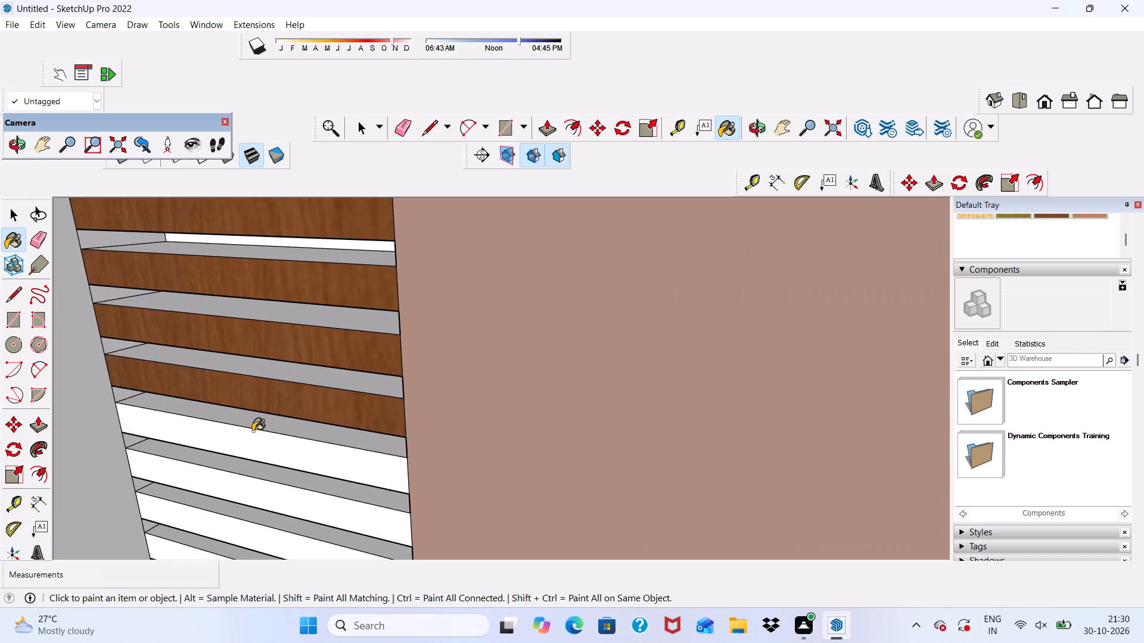
Paint the front faces of the remaining louvre slats down to the recess bottom with Wood Veneer 01.
left_click(252, 437)
scroll(263, 347, "down", 6)
scroll(255, 425, "up", 5)
left_click(249, 436)
scroll(249, 436, "down", 4)
scroll(243, 483, "up", 2)
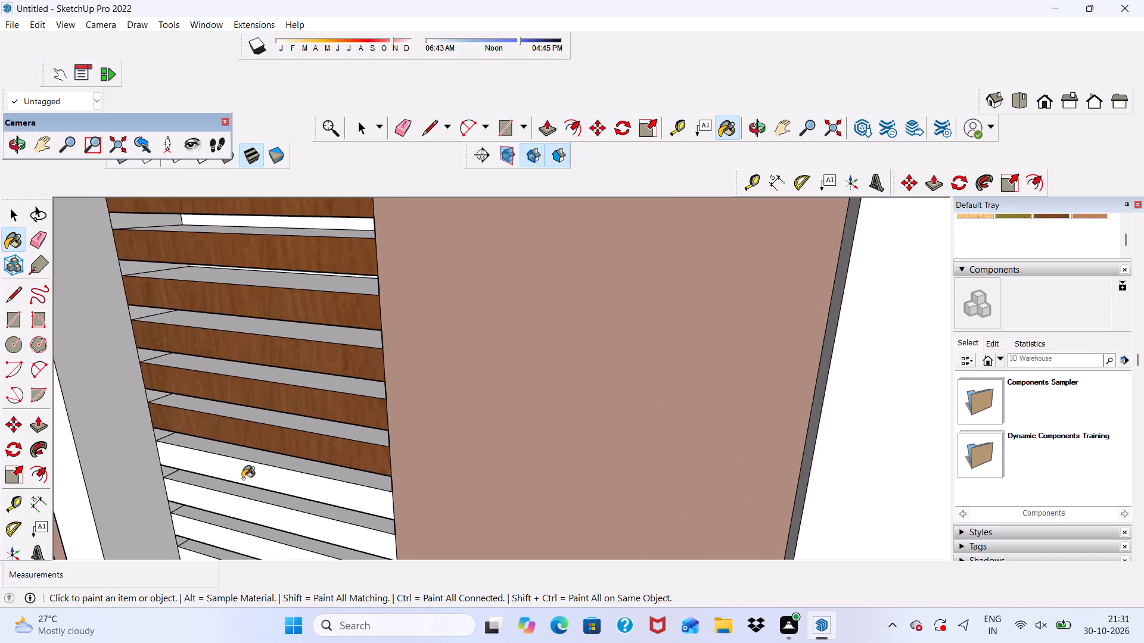
left_click(243, 479)
scroll(243, 404, "down", 6)
scroll(260, 498, "up", 6)
left_click(222, 452)
scroll(225, 392, "down", 6)
scroll(235, 488, "up", 6)
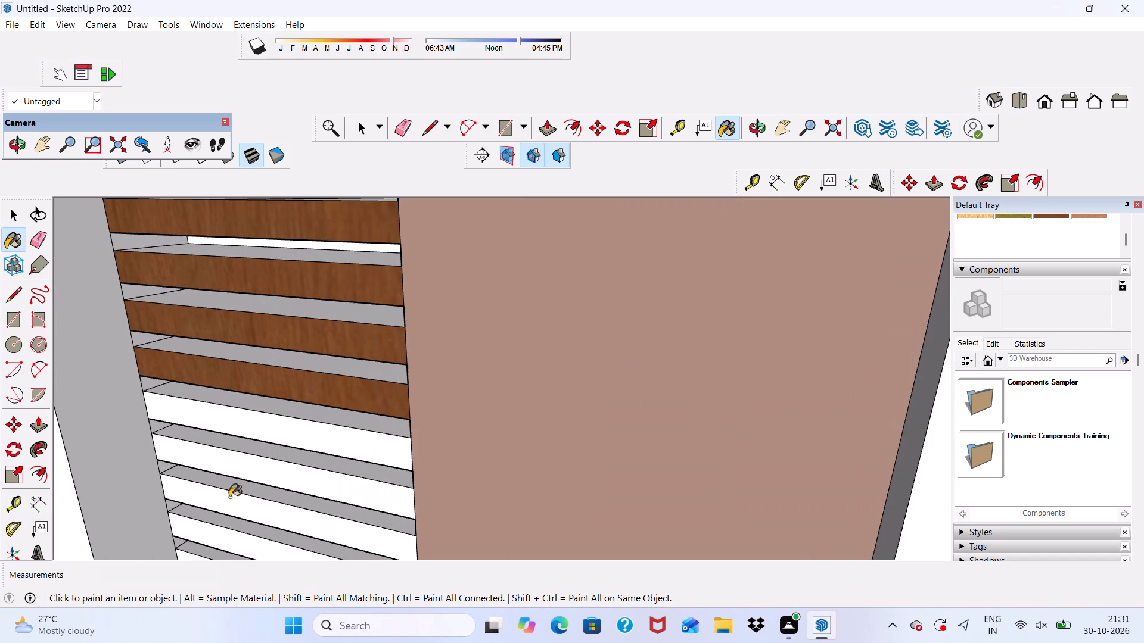
left_click_drag(238, 413, 241, 418)
left_click(250, 465)
scroll(248, 489, "down", 3)
left_click(243, 502)
scroll(252, 422, "down", 3)
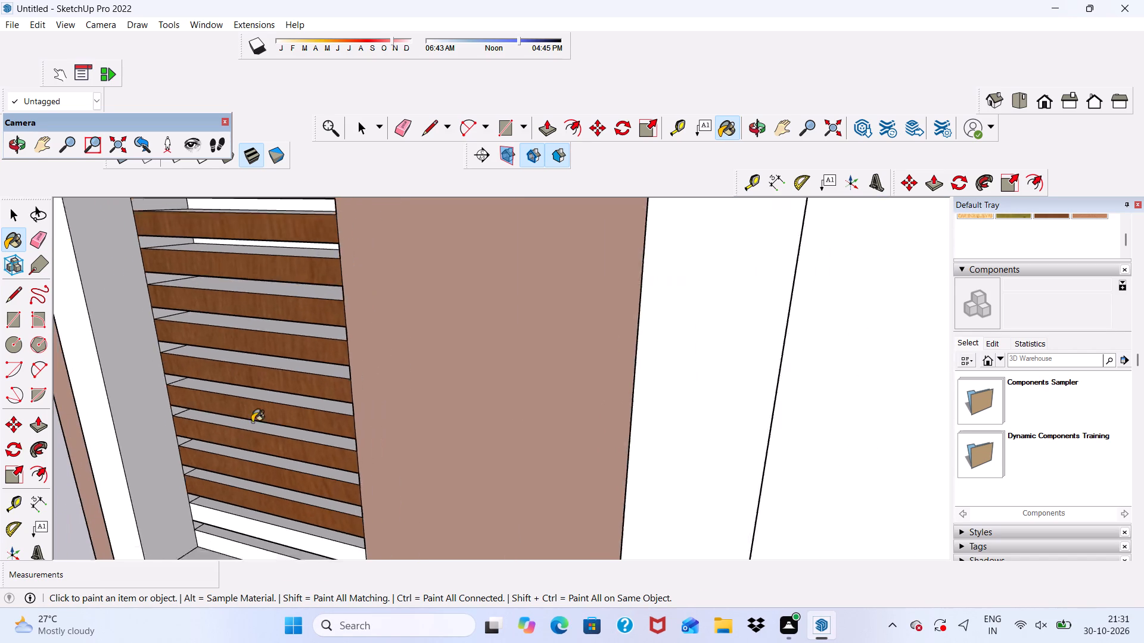
scroll(252, 422, "down", 3)
scroll(260, 514, "up", 5)
left_click(256, 480)
left_click(250, 513)
scroll(252, 512, "up", 3)
left_click(258, 504)
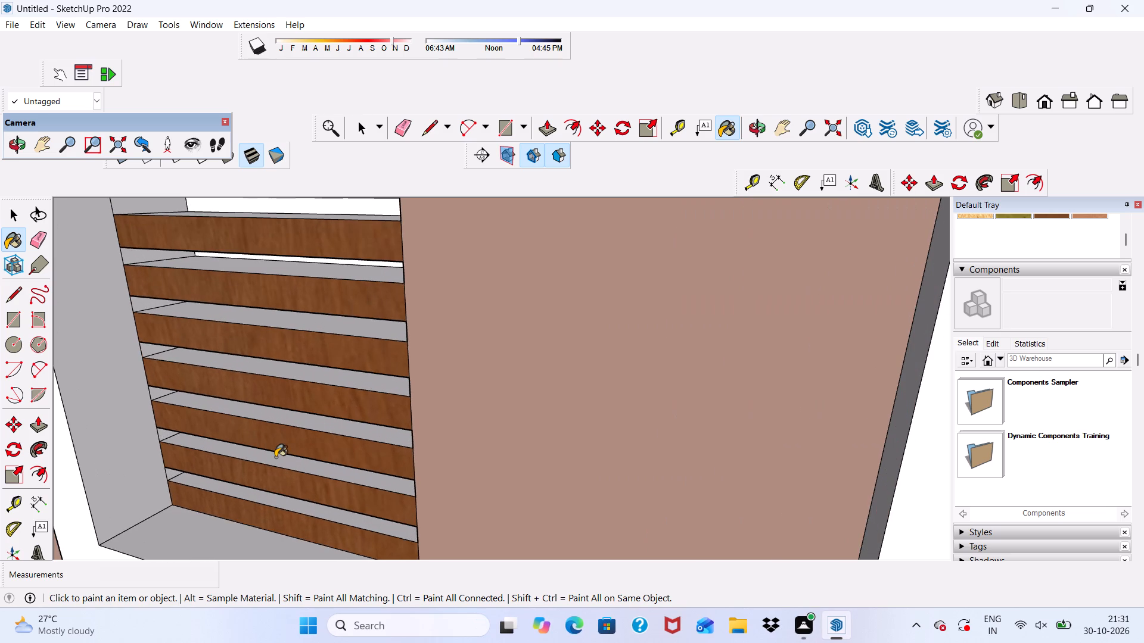
Paint the top faces of the lower louvre slats with Wood Veneer 01, working upwards from the recess bottom.
left_click(275, 457)
scroll(284, 488, "up", 4)
left_click(282, 505)
left_click(308, 385)
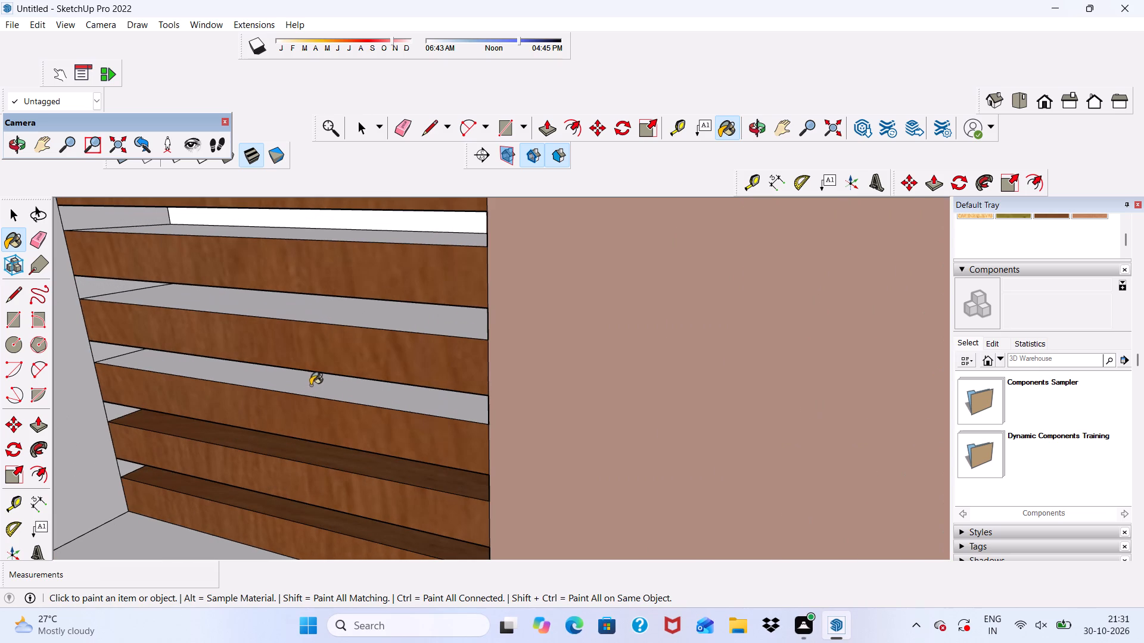
left_click(309, 313)
scroll(310, 330, "down", 5)
scroll(303, 298, "up", 5)
left_click(302, 279)
scroll(310, 335, "down", 5)
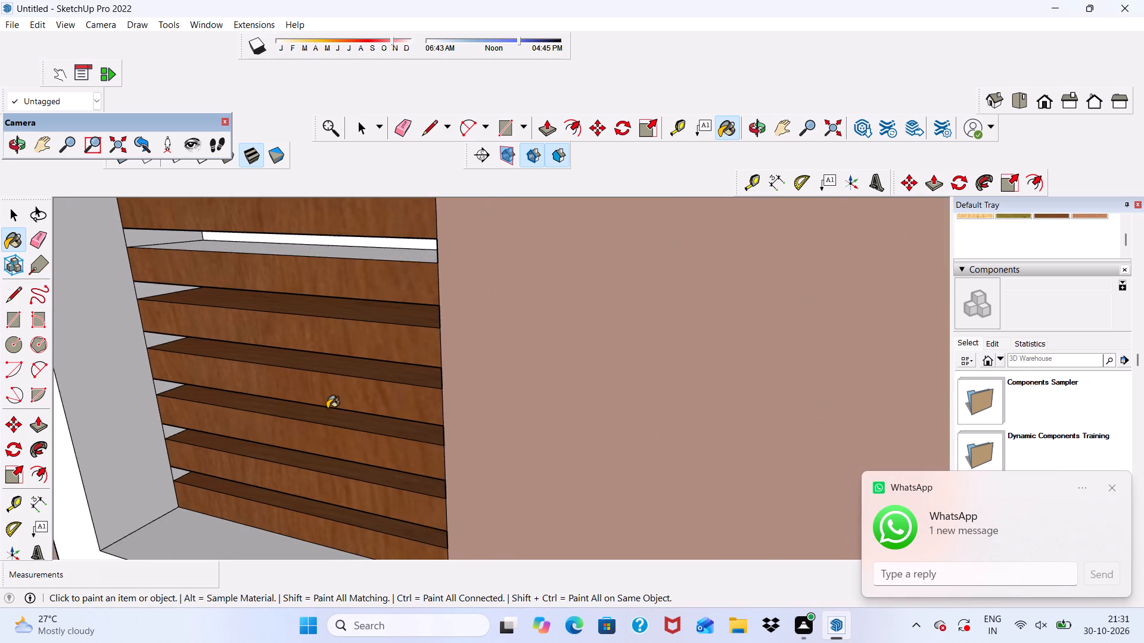
scroll(300, 287, "up", 2)
left_click(304, 262)
scroll(304, 262, "down", 6)
scroll(331, 274, "up", 5)
left_click(328, 253)
scroll(328, 295, "down", 3)
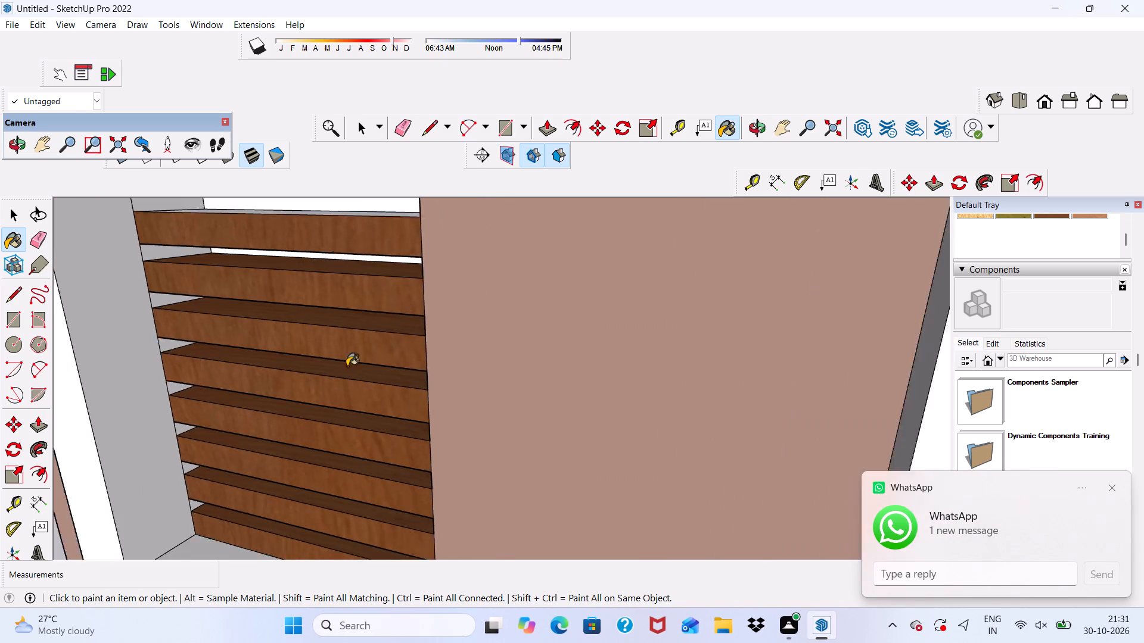
scroll(347, 366, "down", 2)
scroll(330, 272, "up", 5)
left_click(322, 233)
scroll(329, 282, "down", 9)
scroll(300, 255, "up", 1)
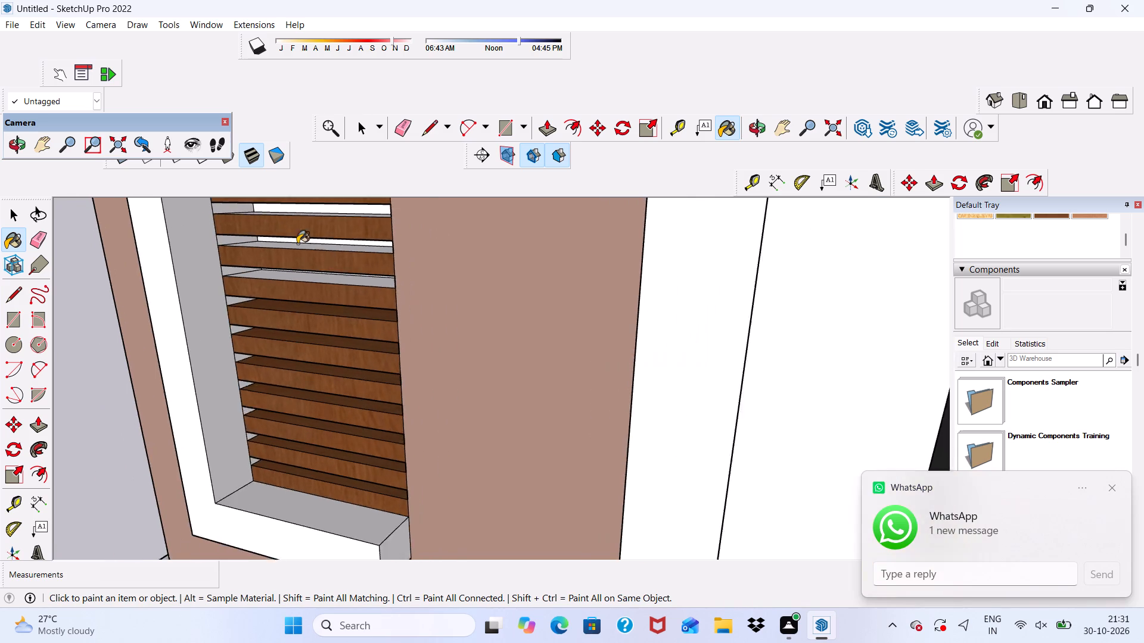
scroll(297, 244, "up", 2)
left_click(299, 252)
scroll(303, 294, "up", 4)
left_click(303, 295)
left_click(303, 291)
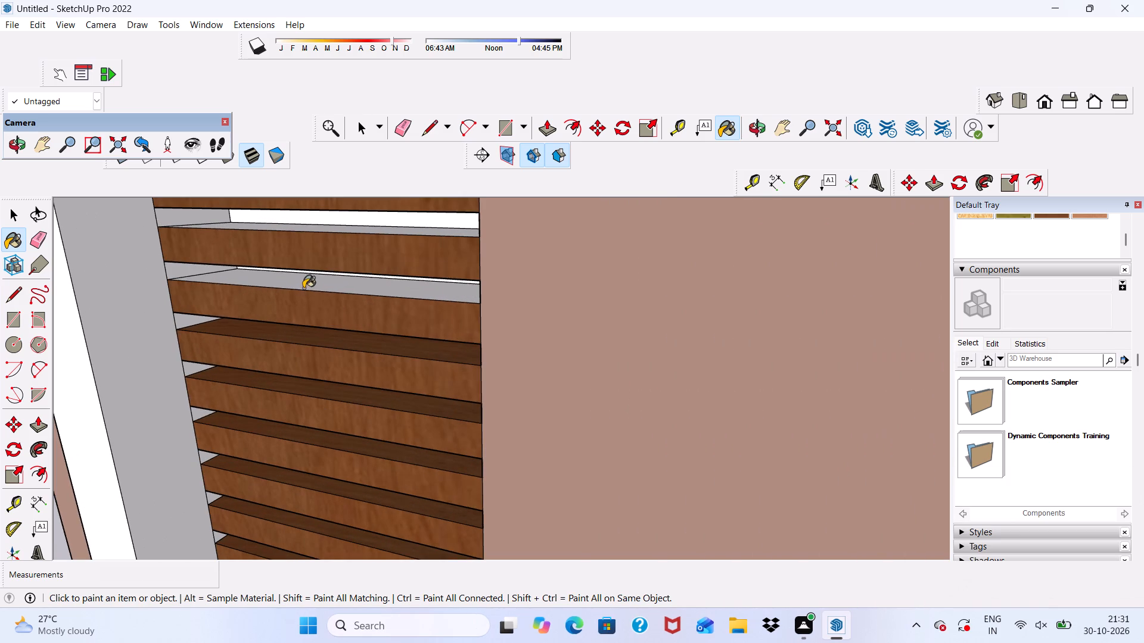
left_click(304, 284)
left_click(315, 227)
scroll(353, 344, "down", 10)
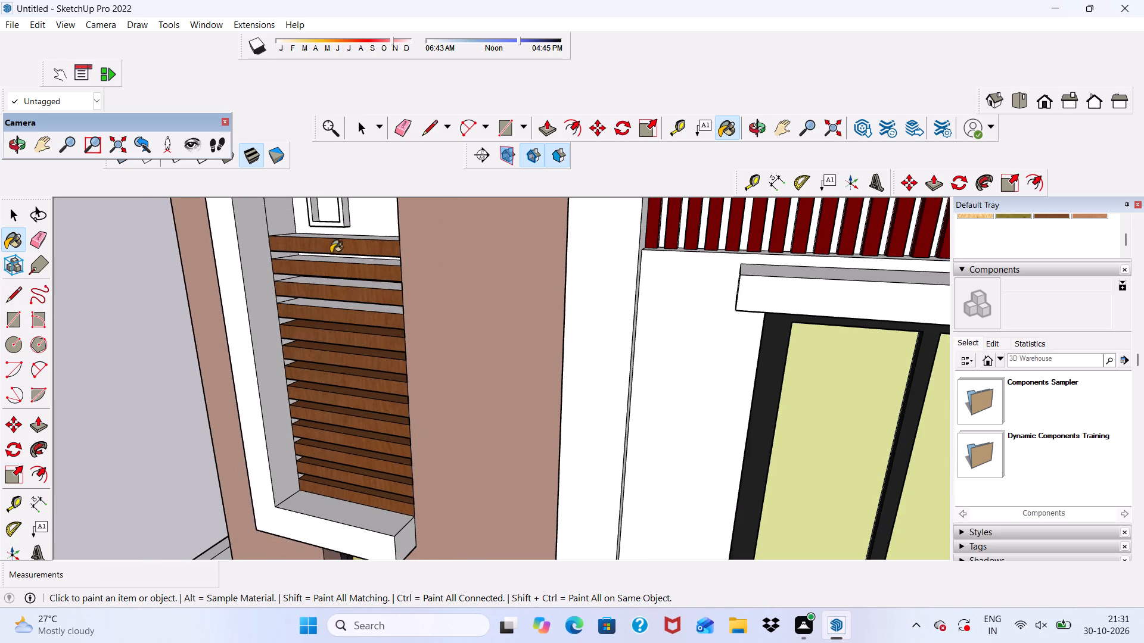
Paint the top faces of the four uppermost louvre slats with Wood Veneer 01.
middle_click_drag(331, 239, 368, 305)
scroll(328, 236, "up", 5)
left_click(318, 246)
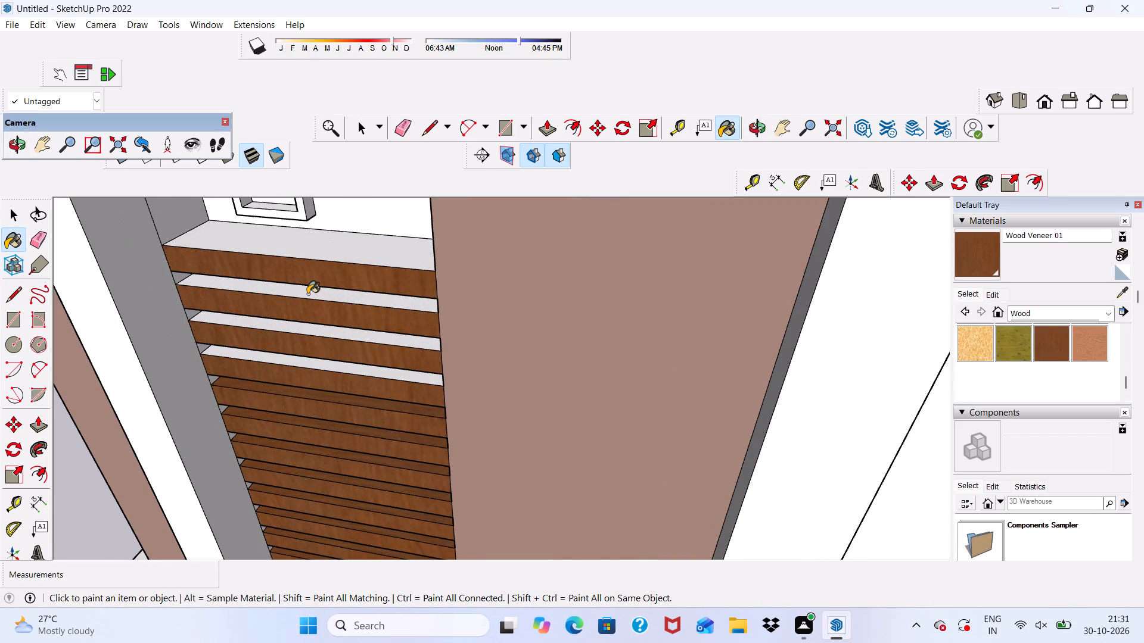
left_click(307, 294)
left_click(307, 327)
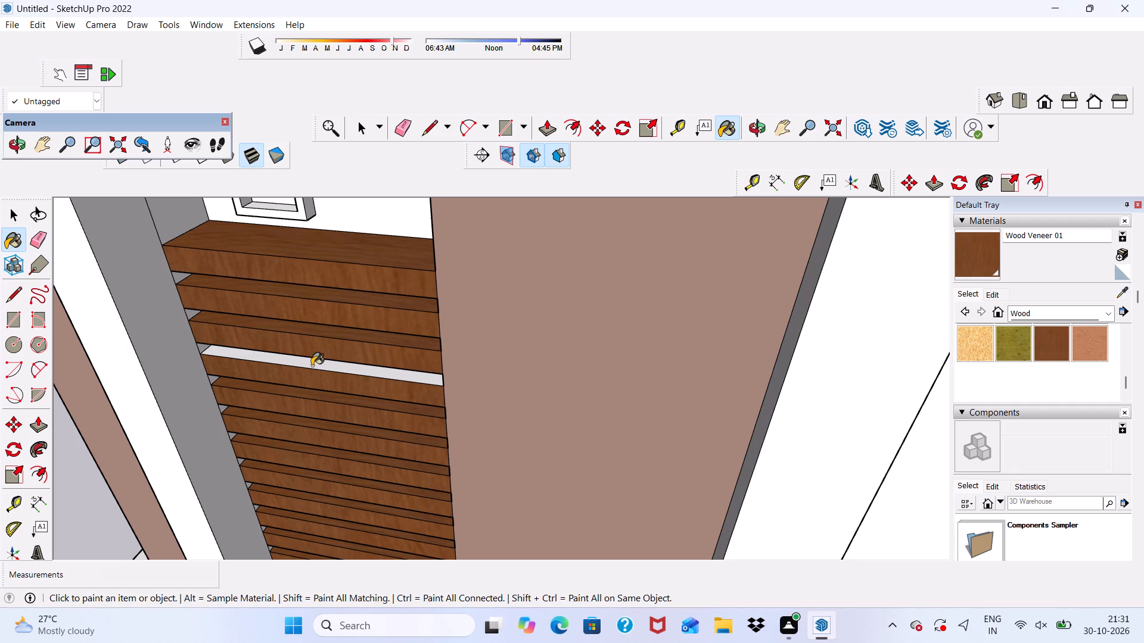
left_click(312, 366)
Apply Wood Veneer 01 to the recess side face above the slats and to the undersides and side reveals of the top three gaps.
scroll(313, 344, "down", 7)
middle_click_drag(327, 345, 411, 241)
scroll(445, 219, "up", 1)
scroll(442, 221, "down", 4)
middle_click_drag(408, 348, 369, 239)
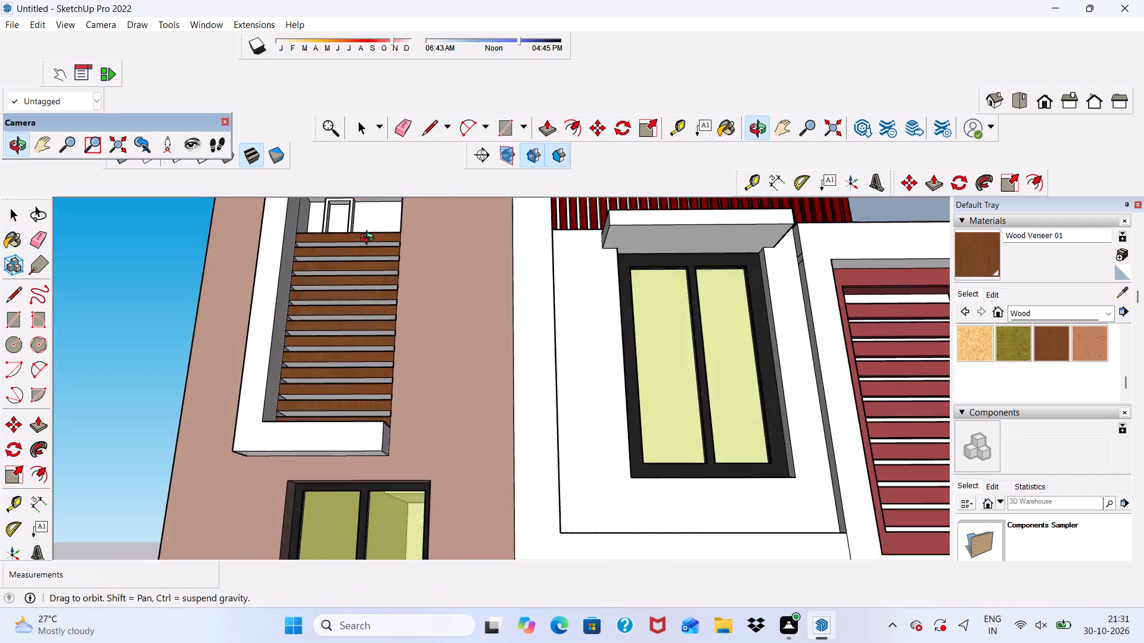
middle_click_drag(369, 239, 299, 301)
scroll(293, 278, "up", 4)
left_click(290, 242)
scroll(308, 289, "up", 3)
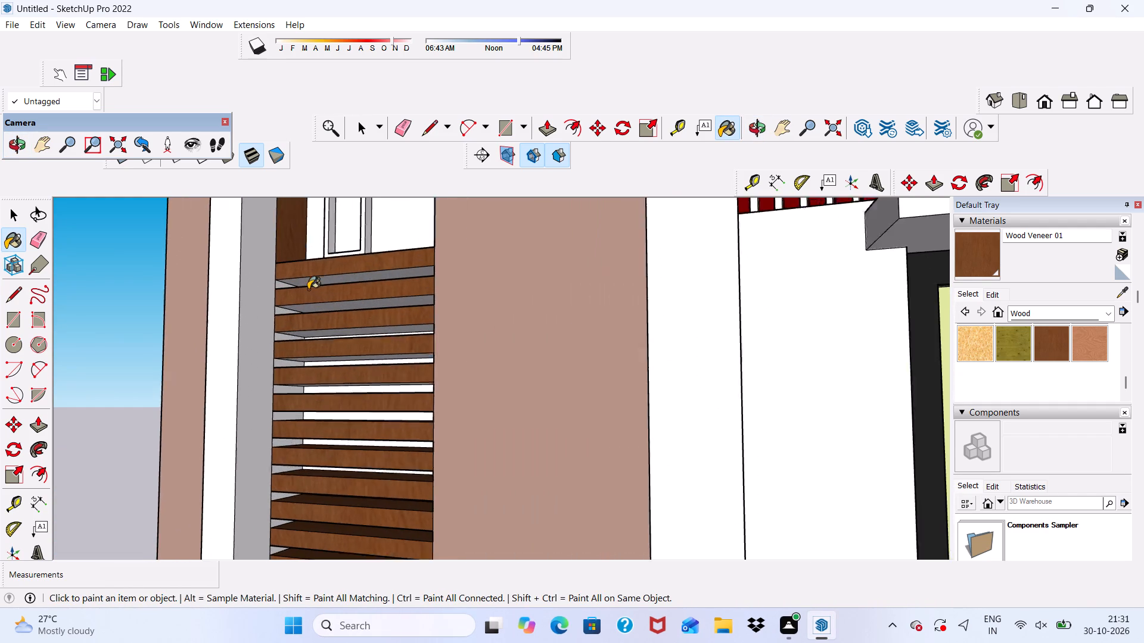
scroll(308, 289, "up", 1)
left_click(316, 276)
scroll(313, 314, "up", 2)
left_click(272, 280)
left_click(268, 313)
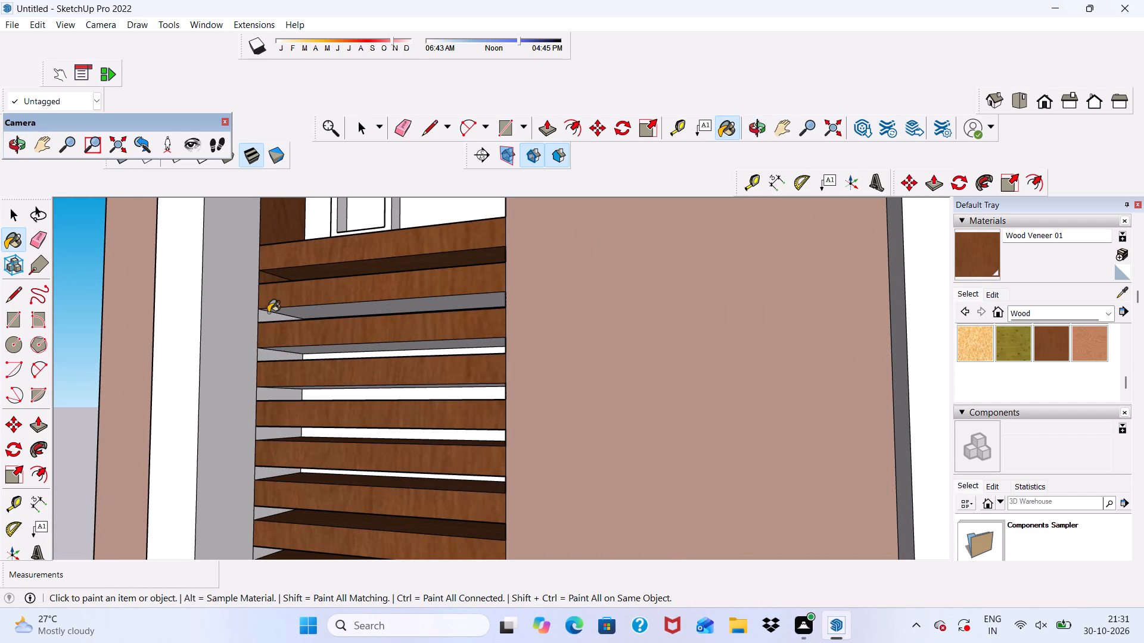
left_click(285, 316)
left_click(293, 313)
left_click(293, 351)
left_click(275, 356)
left_click(269, 387)
Paint the undersides and side reveals of the next three louvre gaps down with Wood Veneer 01.
scroll(275, 402, "down", 1)
middle_click_drag(275, 402, 286, 302)
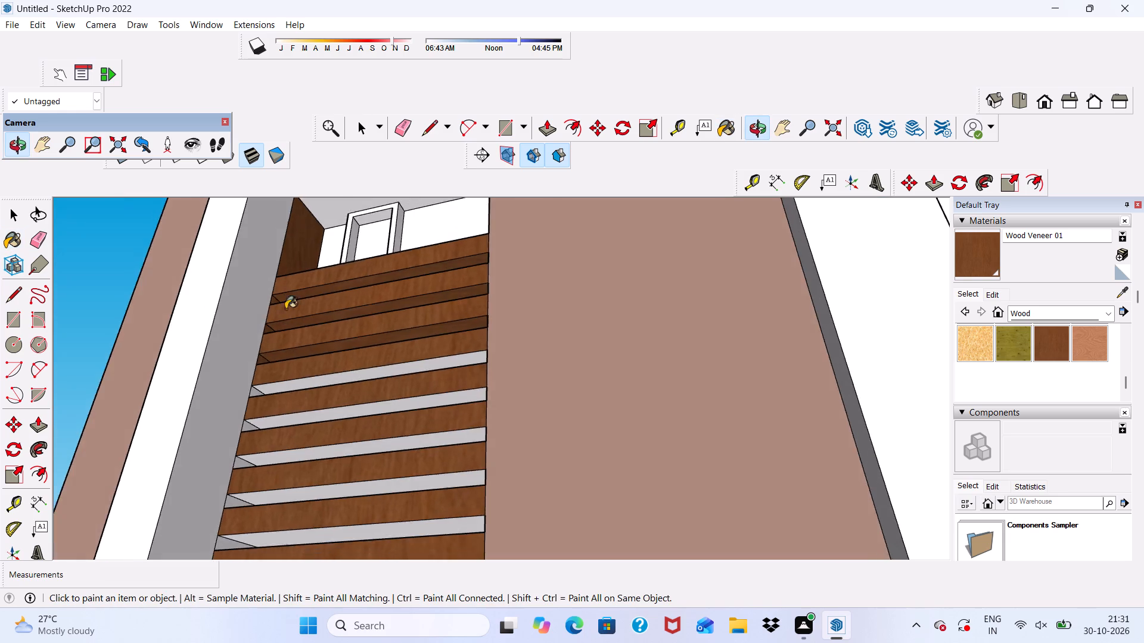
scroll(296, 364, "up", 5)
left_click(284, 395)
left_click(232, 417)
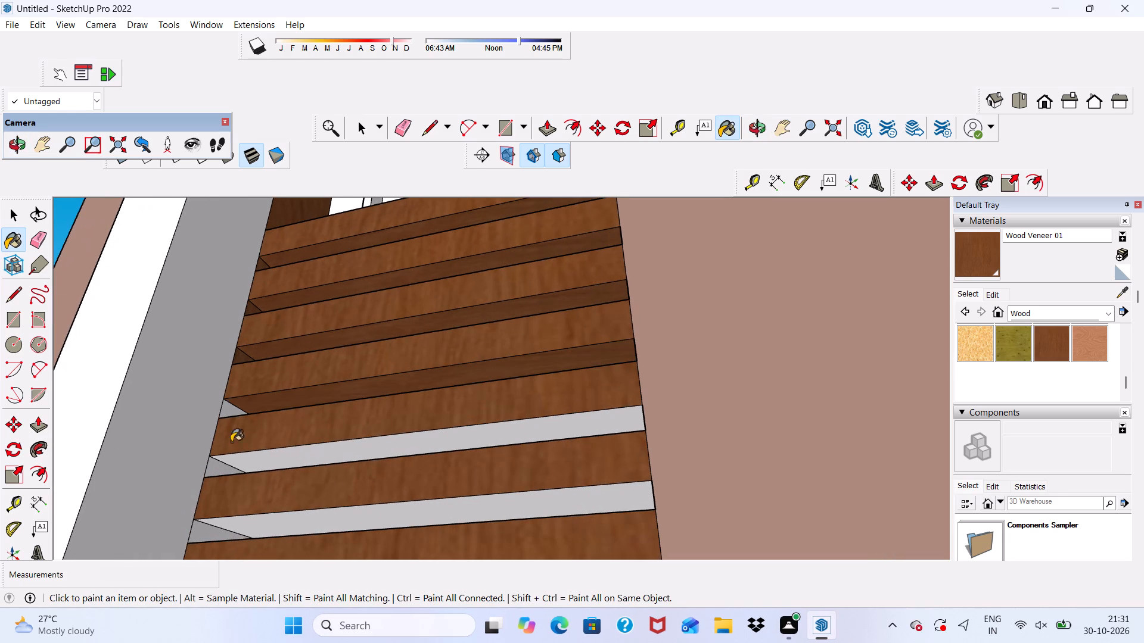
left_click_drag(227, 461, 225, 467)
left_click_drag(226, 463, 236, 460)
left_click_drag(223, 401, 228, 410)
left_click(228, 410)
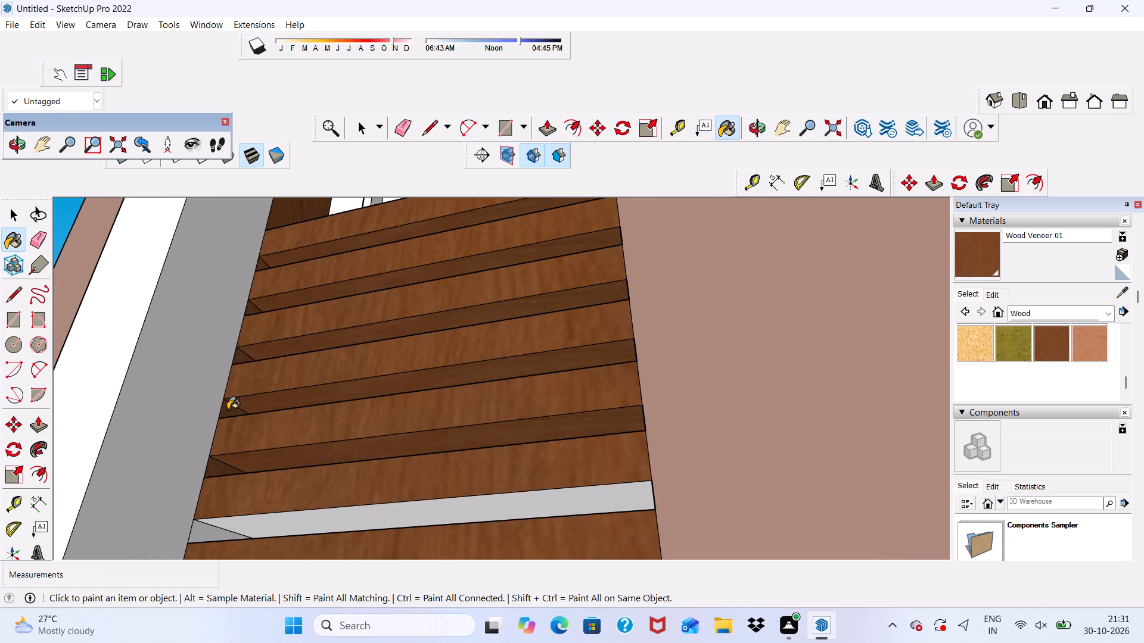
scroll(241, 312, "down", 5)
scroll(236, 438, "up", 5)
left_click(220, 459)
left_click(229, 448)
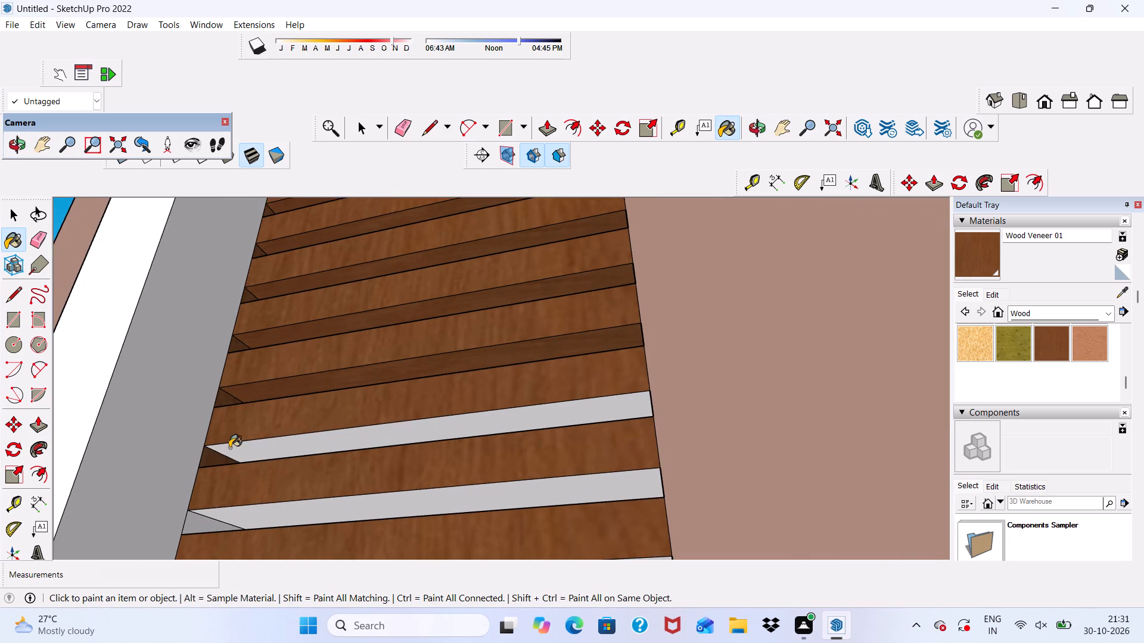
left_click(192, 519)
left_click(216, 511)
Paint the undersides and side reveals of the next three louvre gaps down with Wood Veneer 01.
scroll(243, 384, "down", 5)
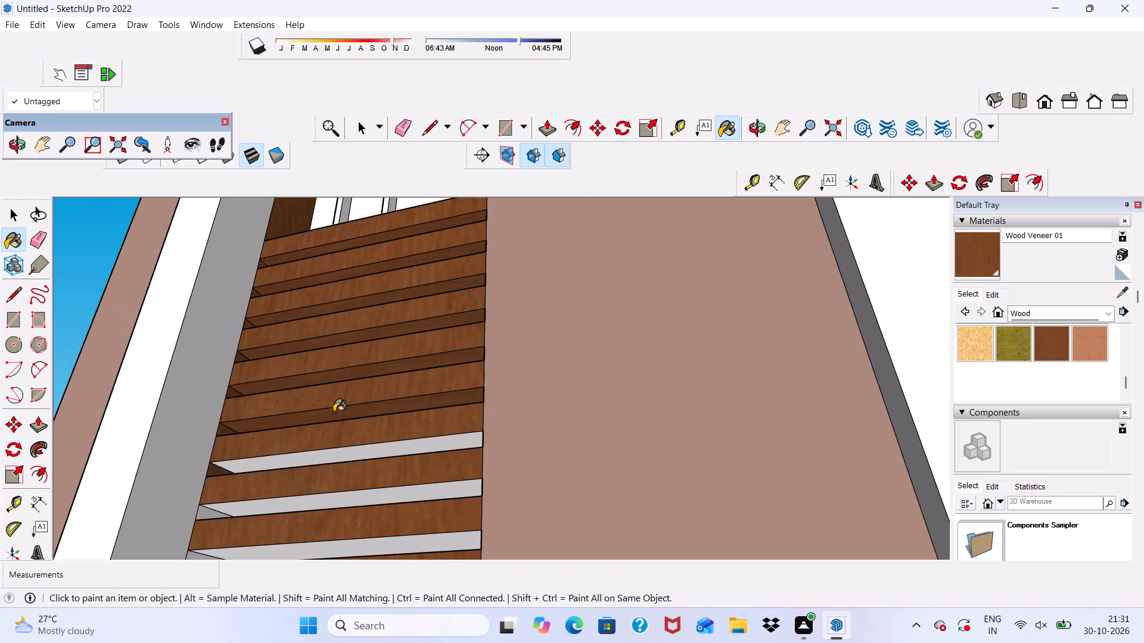
scroll(290, 465, "up", 3)
left_click(287, 456)
scroll(281, 399, "down", 5)
scroll(263, 485, "up", 5)
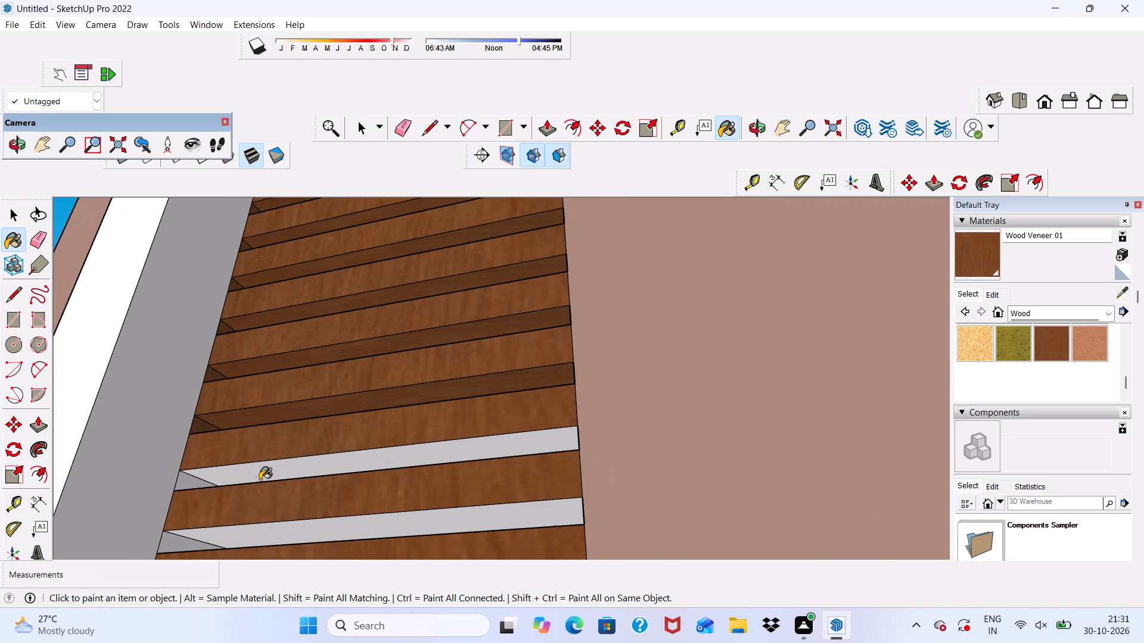
left_click(202, 482)
left_click(213, 470)
scroll(245, 392, "down", 5)
scroll(186, 492, "up", 5)
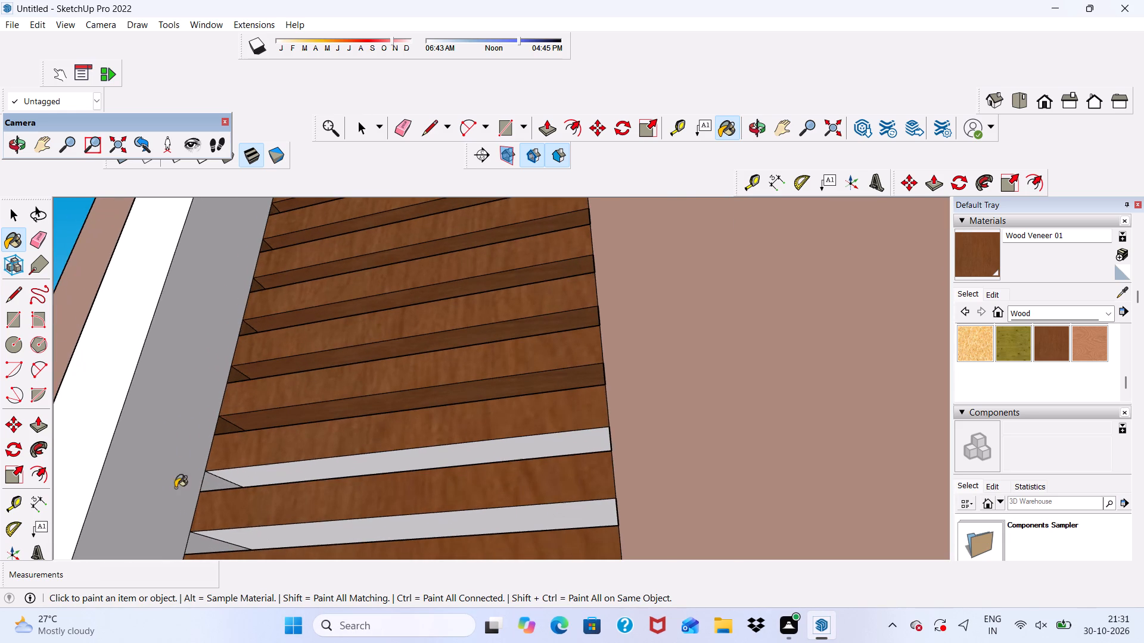
left_click(206, 486)
left_click(264, 464)
left_click(266, 472)
Paint the undersides and side reveals of the lowest louvre gaps, down to the recess bottom, with Wood Veneer 01.
scroll(296, 341, "down", 2)
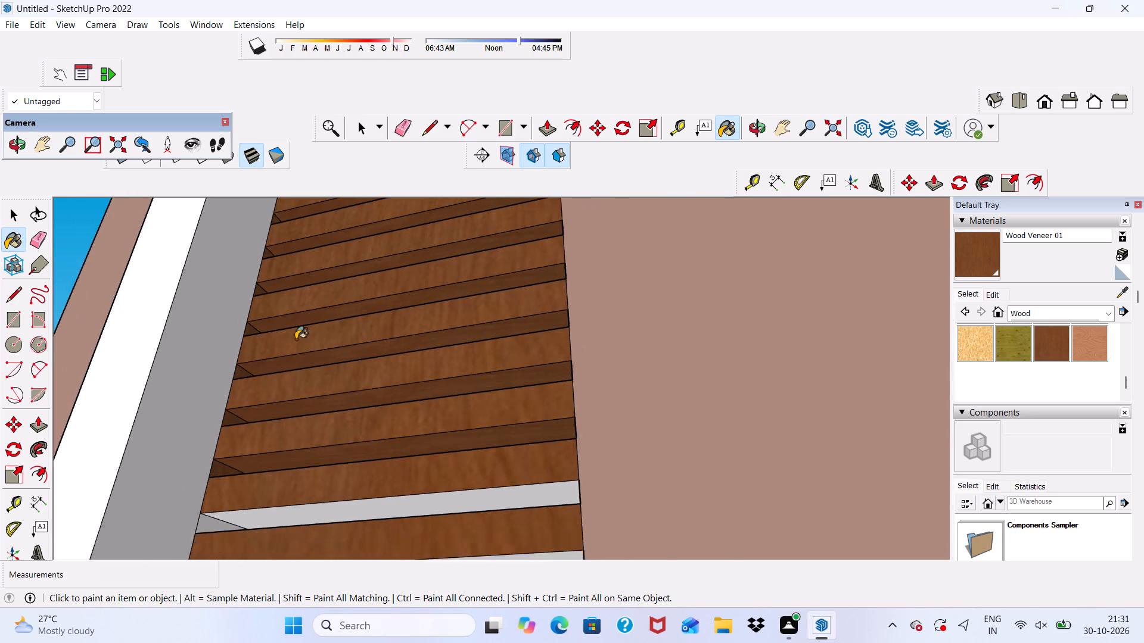
scroll(296, 339, "down", 3)
scroll(270, 469, "up", 7)
left_click(223, 465)
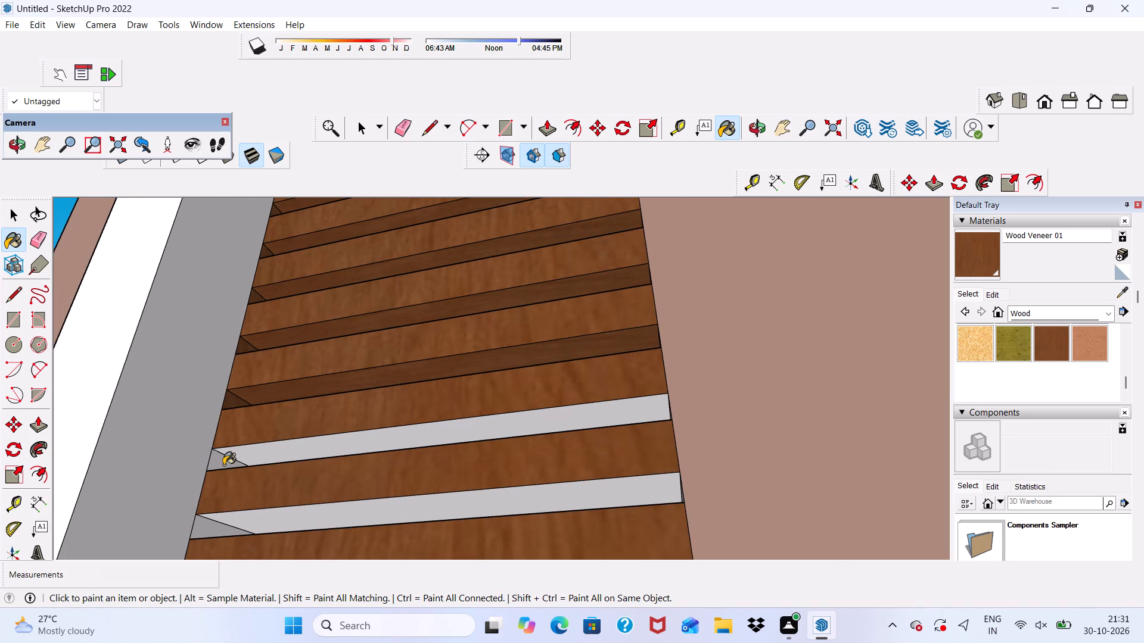
left_click(235, 452)
scroll(257, 415, "down", 6)
scroll(274, 491, "up", 6)
left_click(216, 479)
left_click(294, 450)
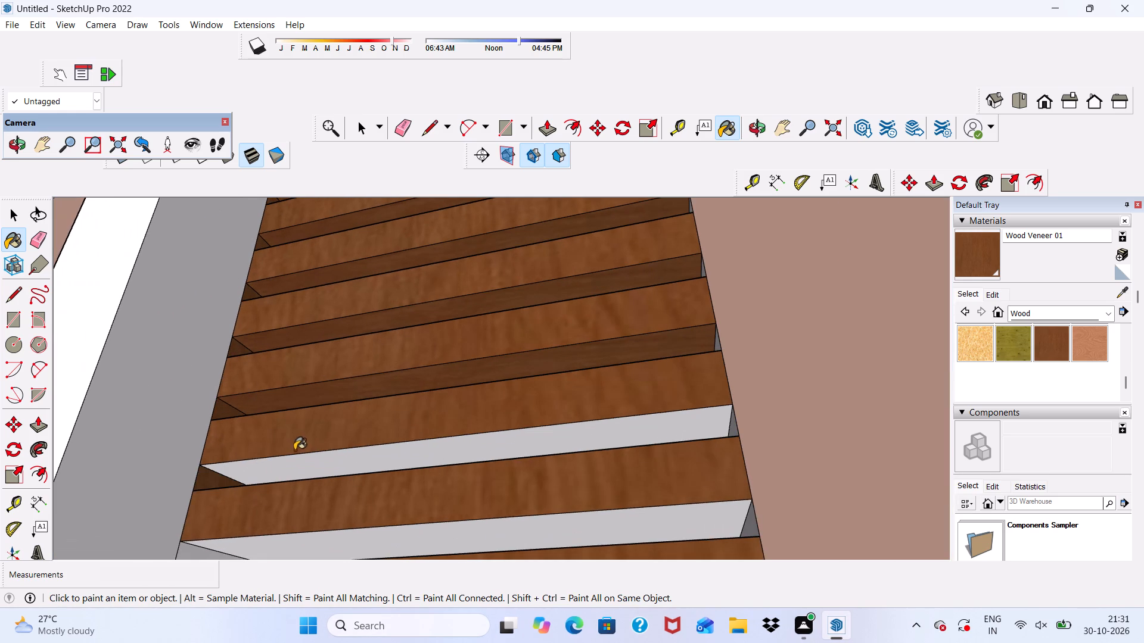
left_click(295, 463)
scroll(304, 370, "down", 5)
scroll(275, 491, "up", 5)
left_click(222, 499)
left_click(262, 479)
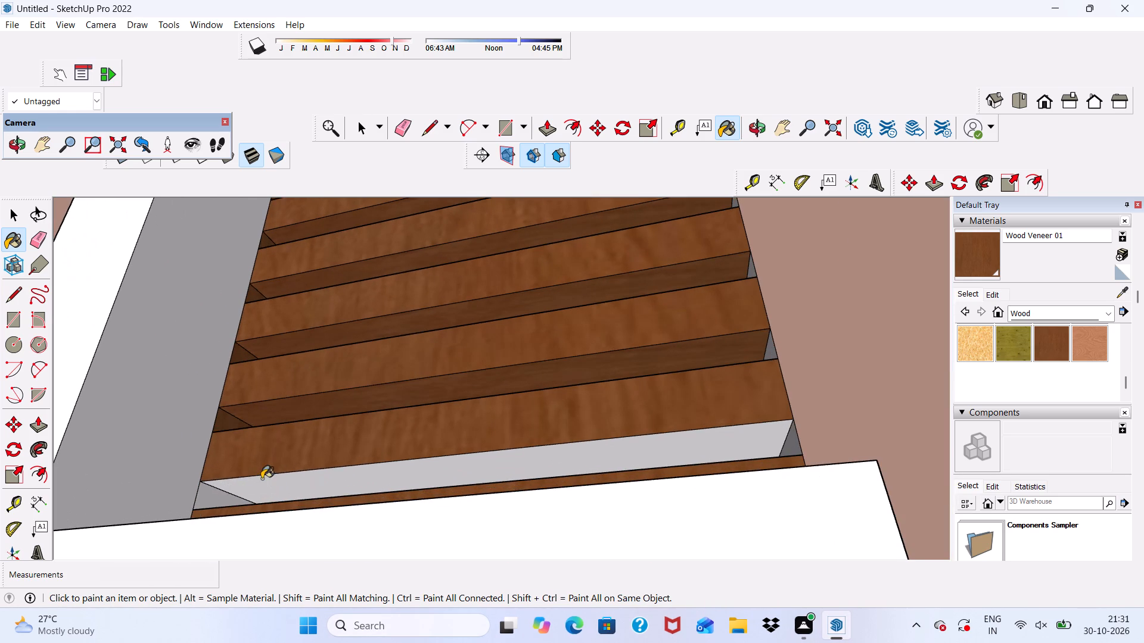
Examine the louvre recess and the house facades from several angles for surfaces that still need a material.
scroll(365, 390, "down", 9)
middle_click_drag(576, 402, 487, 581)
scroll(470, 382, "down", 11)
middle_click_drag(508, 445, 618, 406)
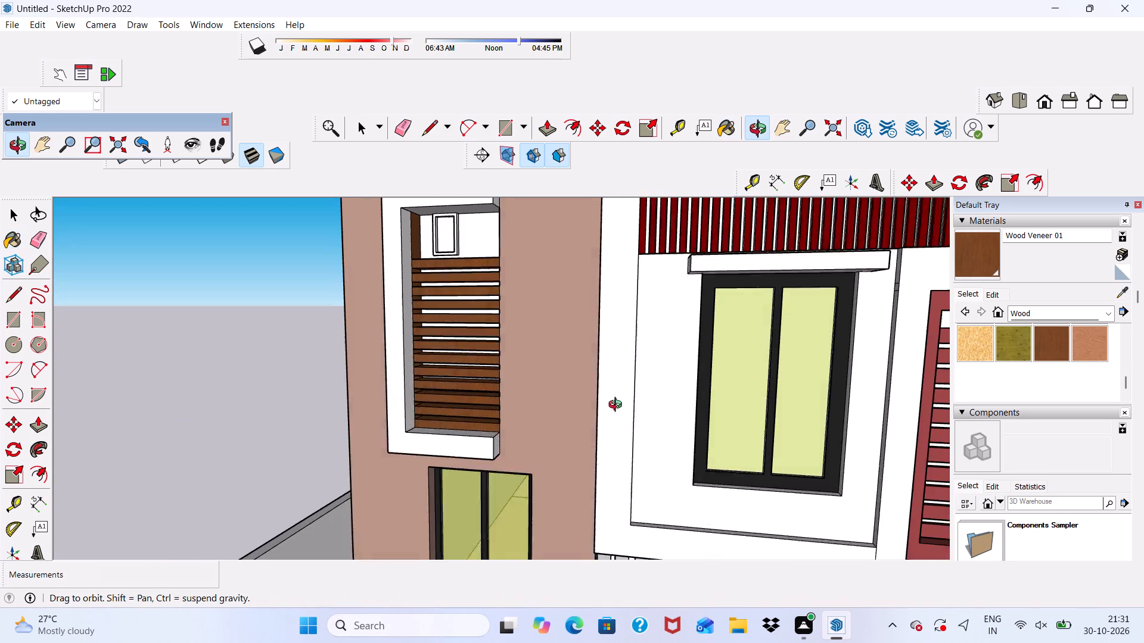
middle_click_drag(618, 406, 635, 414)
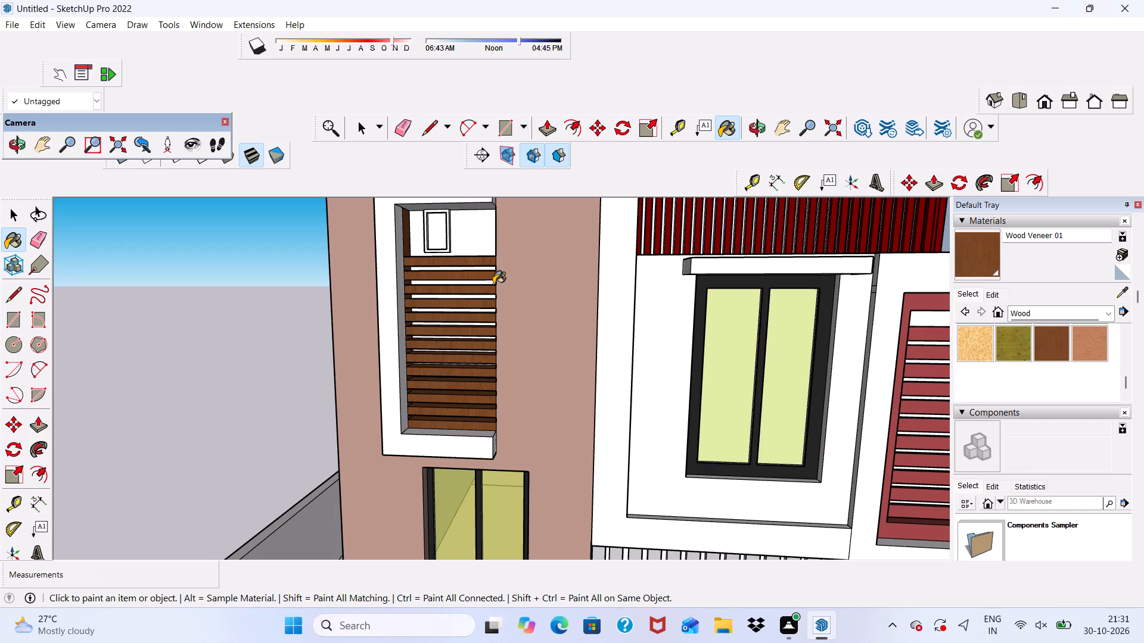
scroll(480, 251, "down", 4)
middle_click_drag(483, 264, 461, 325)
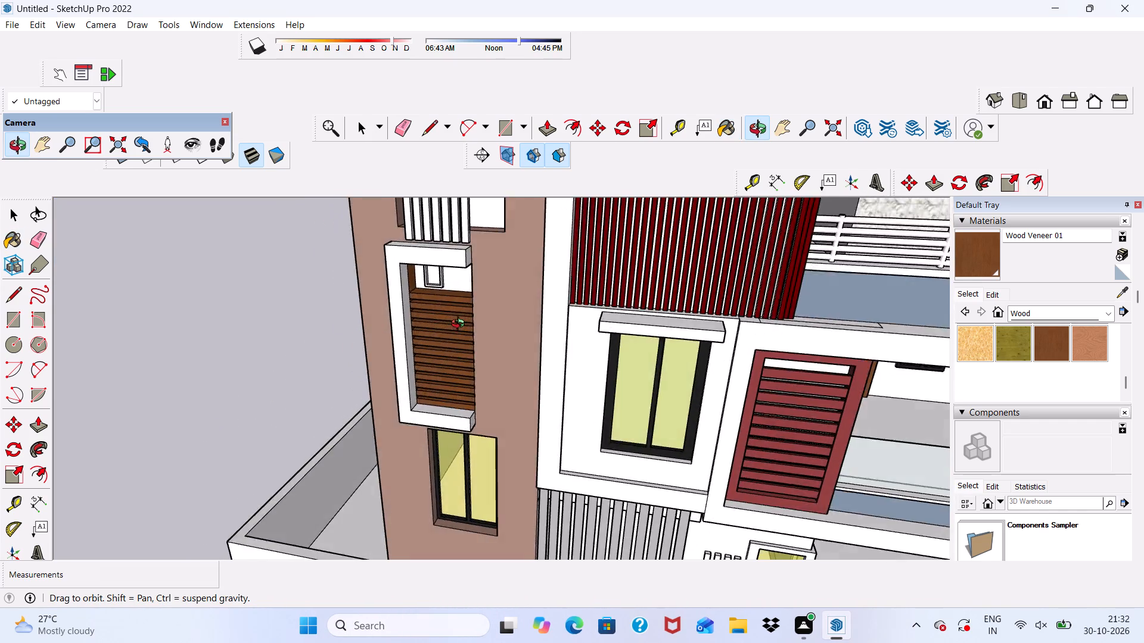
middle_click_drag(461, 325, 469, 321)
scroll(470, 320, "down", 5)
middle_click_drag(470, 341, 490, 232)
scroll(471, 285, "down", 4)
middle_click_drag(505, 390, 511, 396)
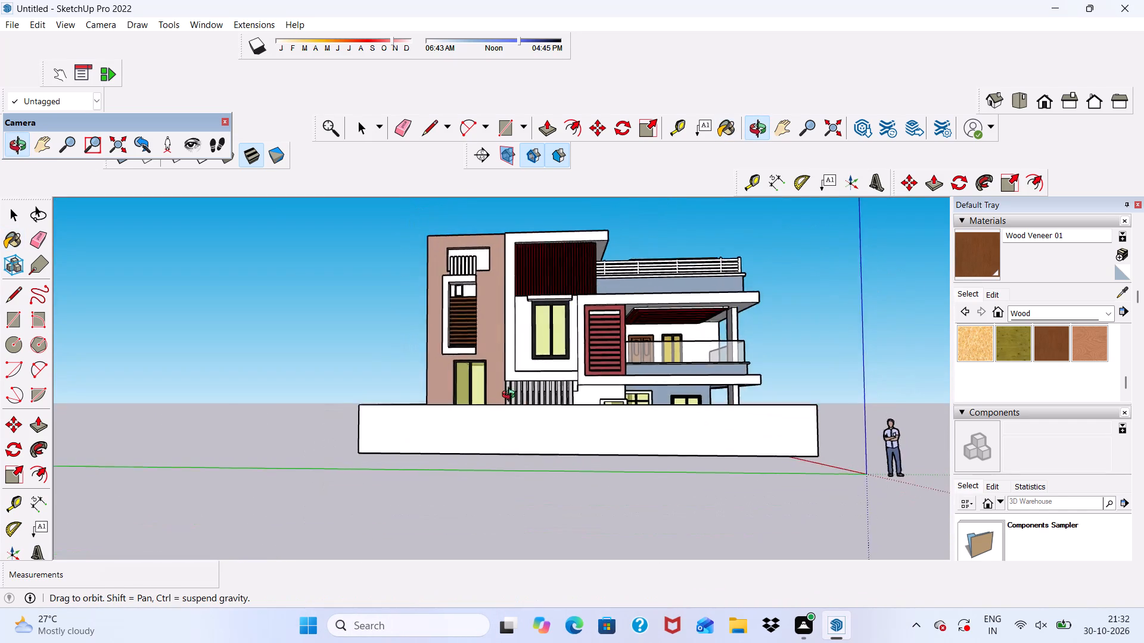
middle_click_drag(511, 396, 470, 477)
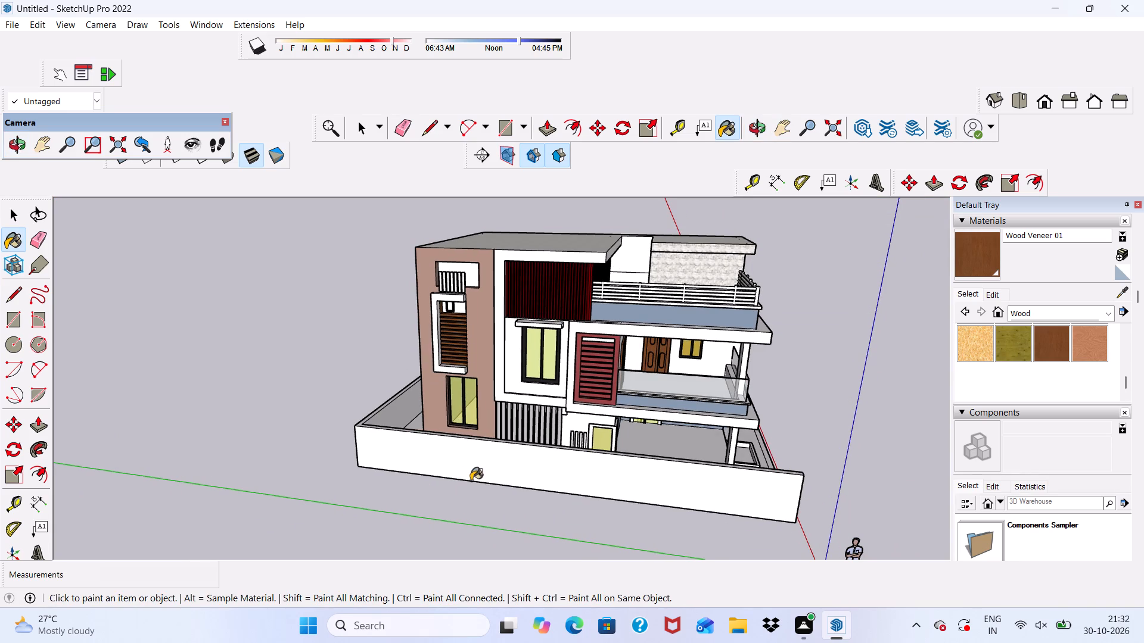
middle_click_drag(469, 481, 406, 497)
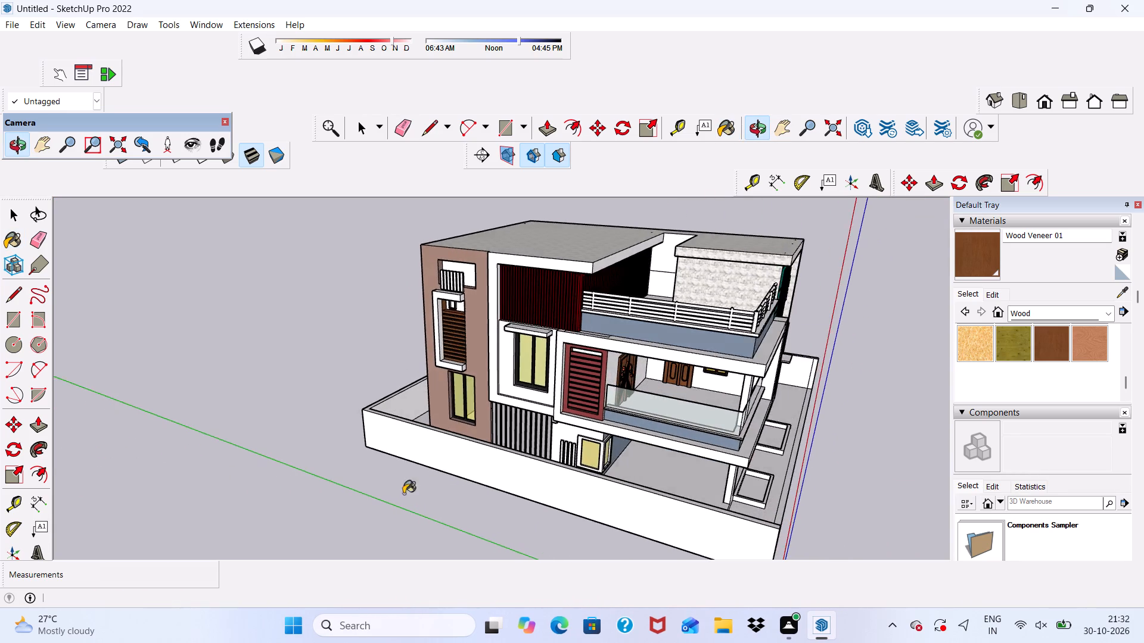
scroll(439, 452, "up", 1)
scroll(444, 439, "down", 5)
scroll(569, 475, "up", 5)
middle_click_drag(529, 372, 561, 372)
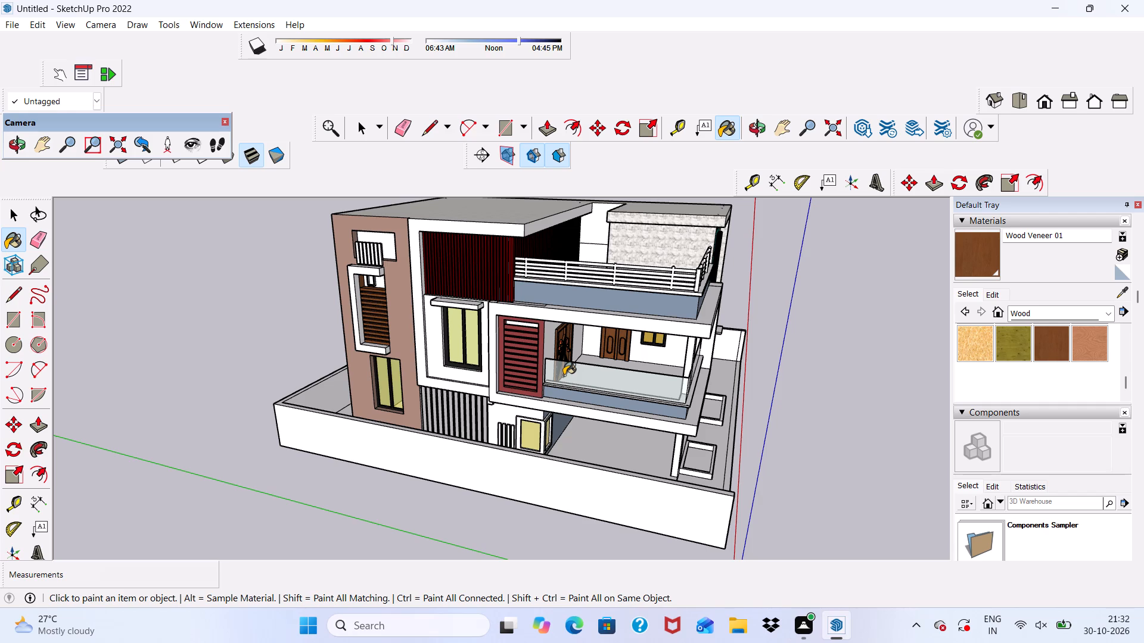
scroll(490, 377, "up", 4)
scroll(487, 378, "down", 4)
key("space")
middle_click_drag(617, 462, 498, 361)
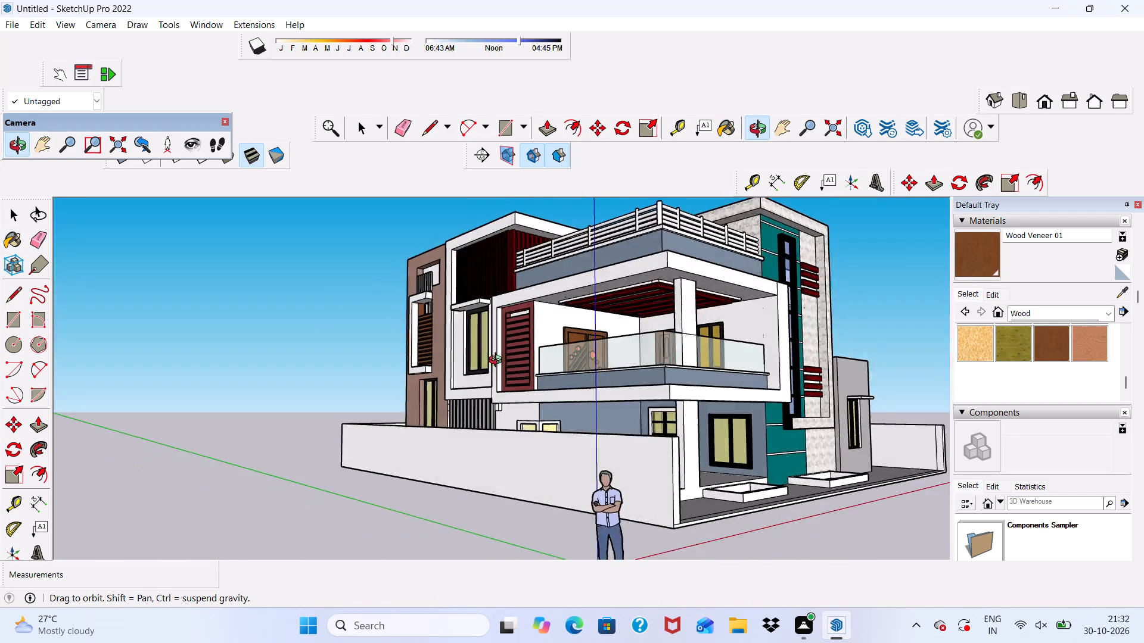
middle_click_drag(498, 361, 517, 392)
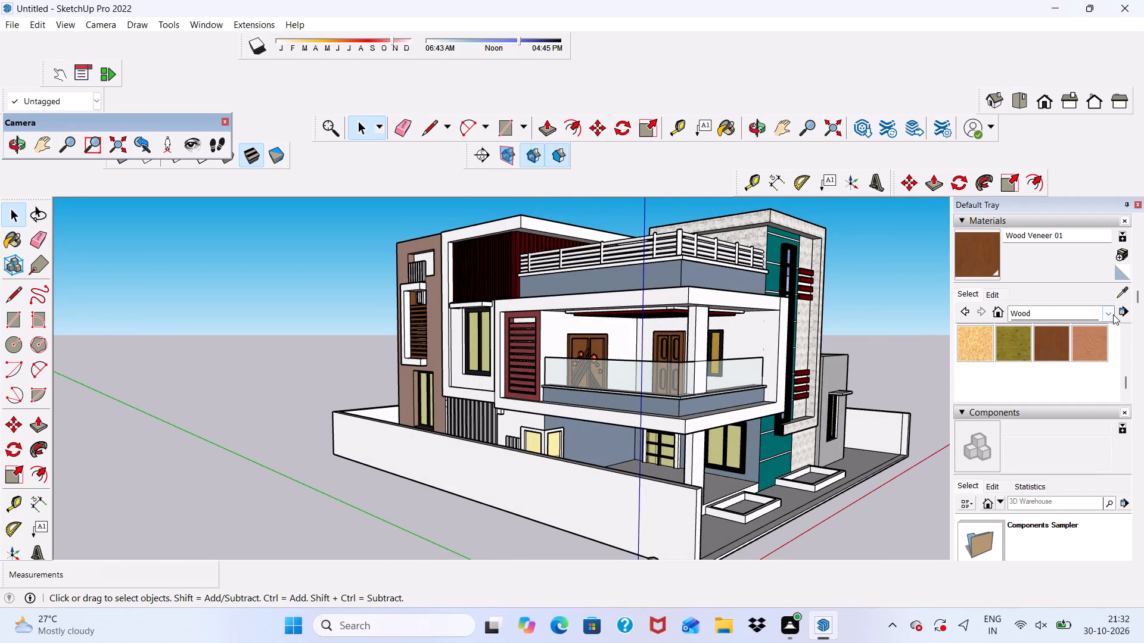
Paint the white ground-floor wall around the corner window with 0110_LightSlateGray from the Colors-Named collection.
left_click(1113, 314)
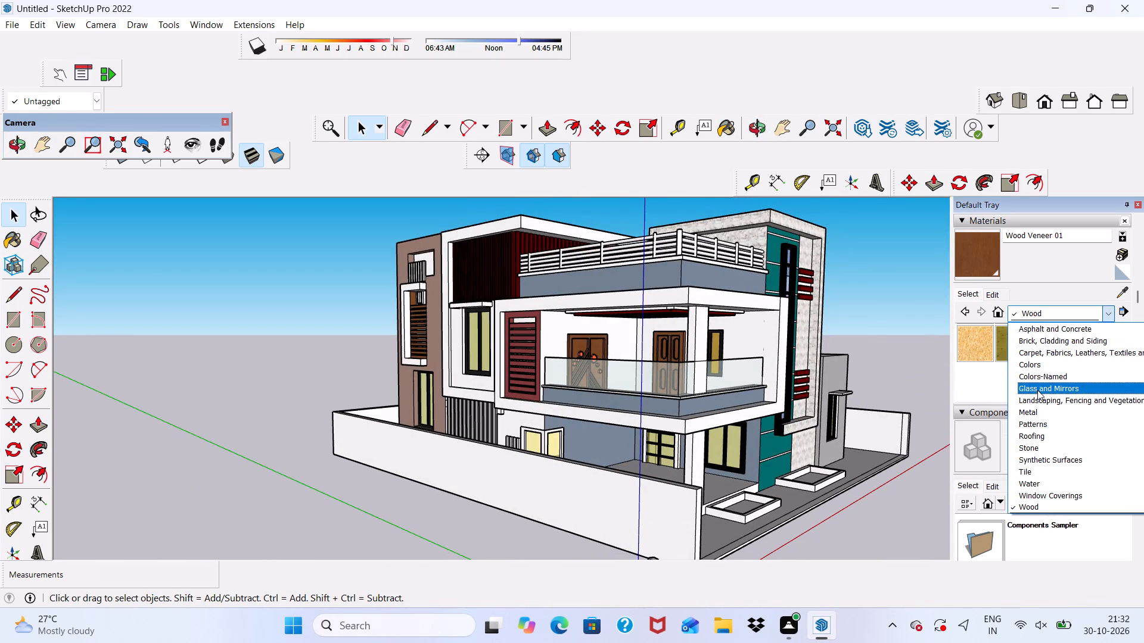
left_click(1036, 373)
scroll(1036, 373, "down", 10)
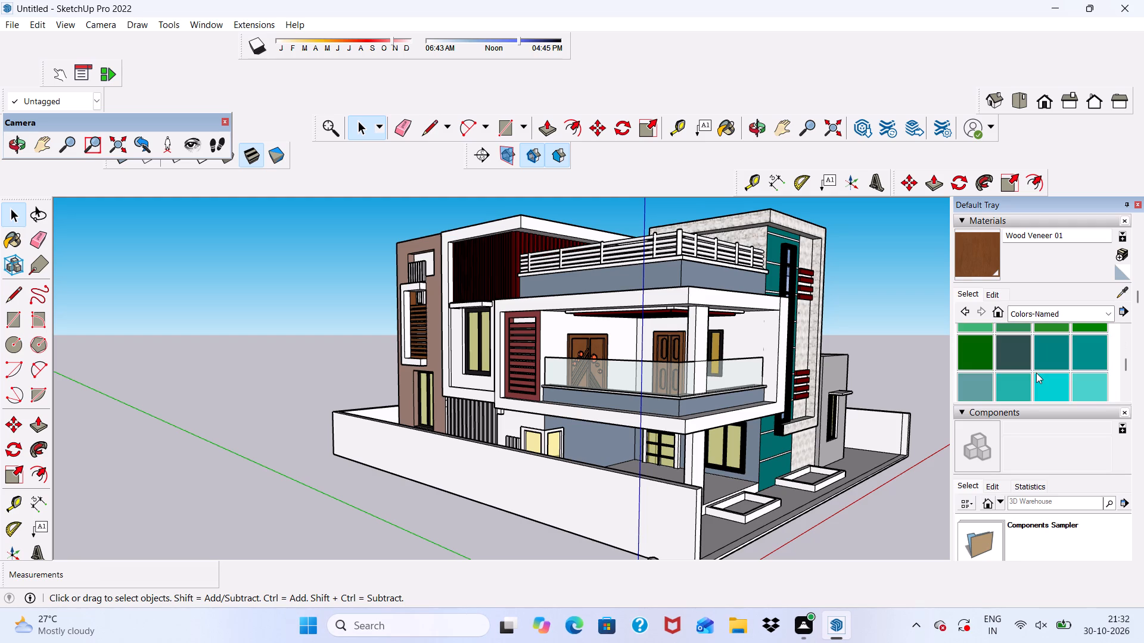
scroll(1036, 373, "down", 4)
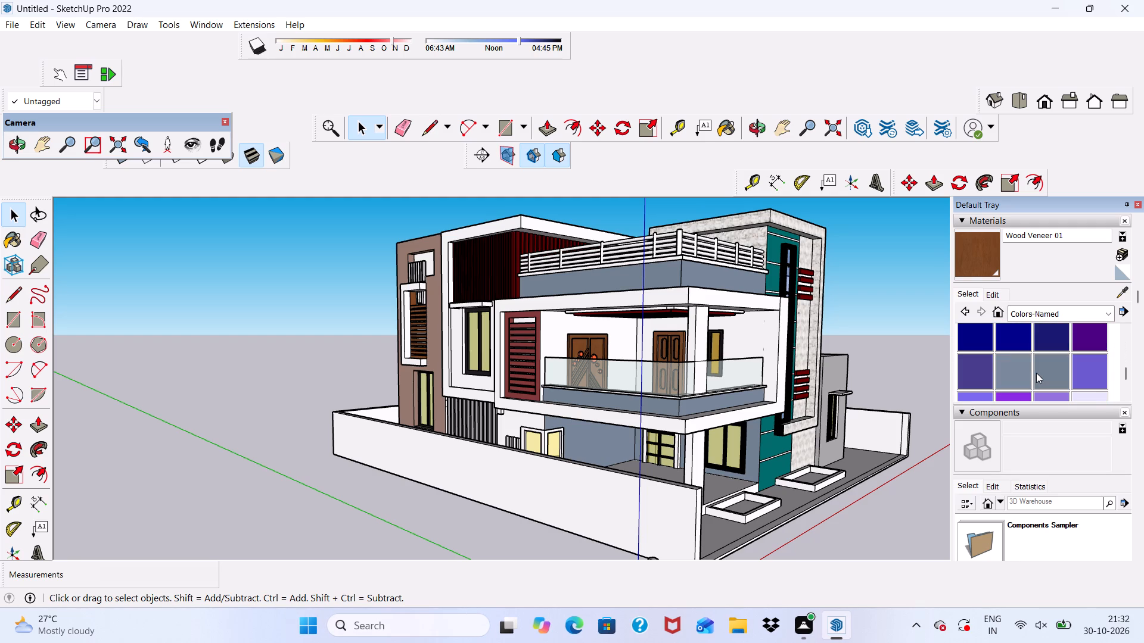
scroll(1036, 373, "up", 2)
scroll(1027, 369, "down", 2)
left_click(1014, 360)
scroll(688, 395, "up", 3)
scroll(404, 437, "up", 6)
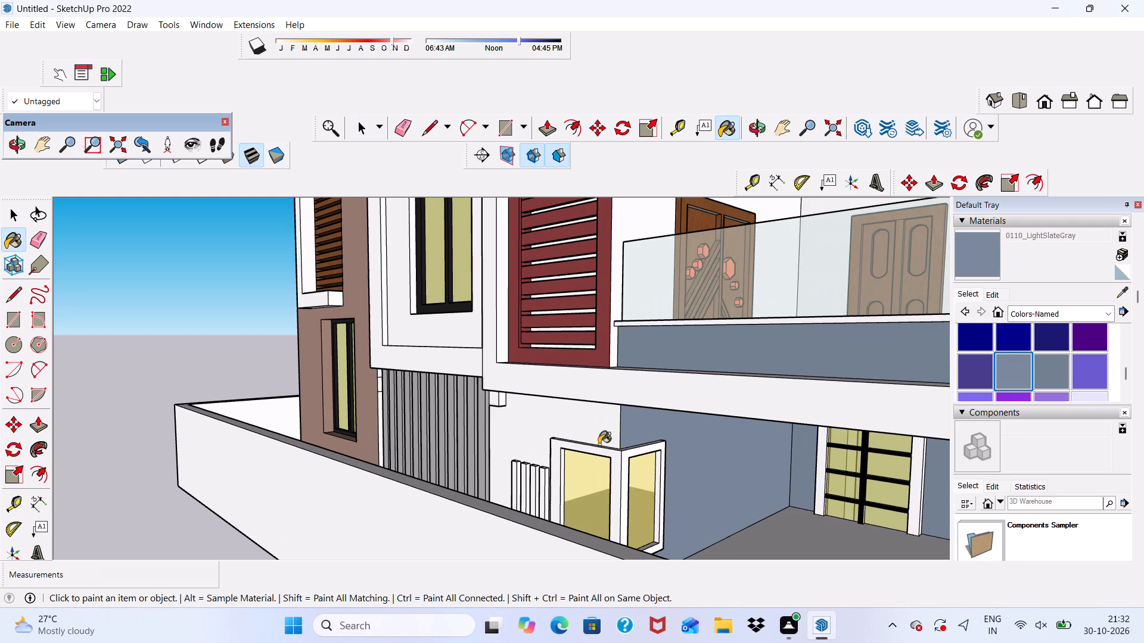
left_click(593, 429)
middle_click_drag(583, 427, 611, 438)
scroll(592, 420, "up", 1)
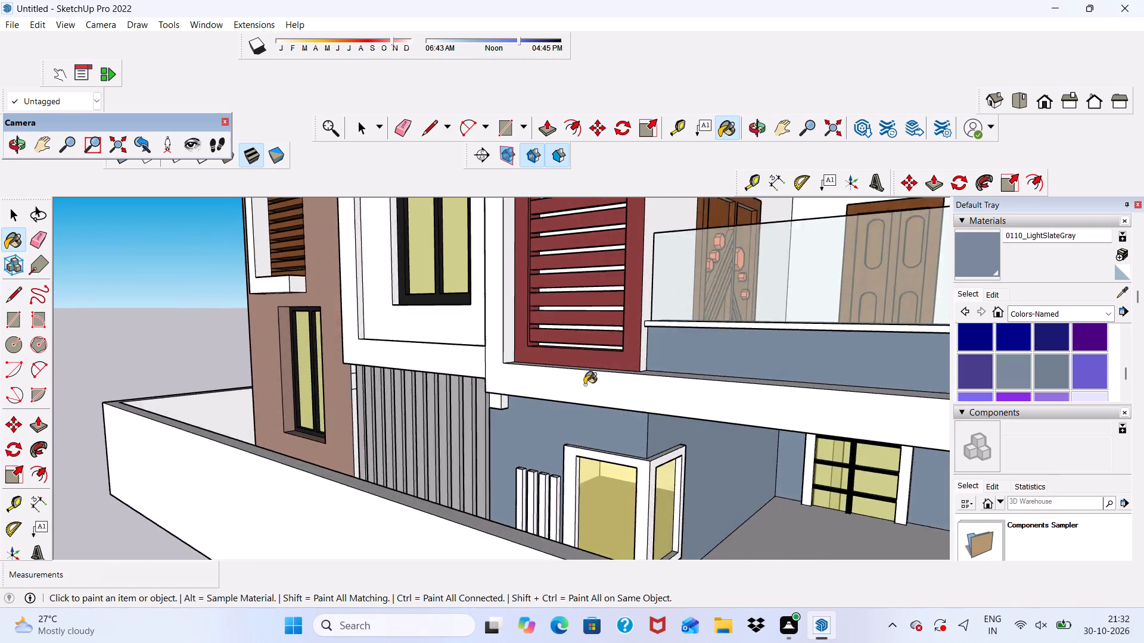
scroll(585, 385, "down", 4)
middle_click_drag(605, 501, 650, 519)
scroll(579, 411, "up", 4)
scroll(579, 411, "down", 7)
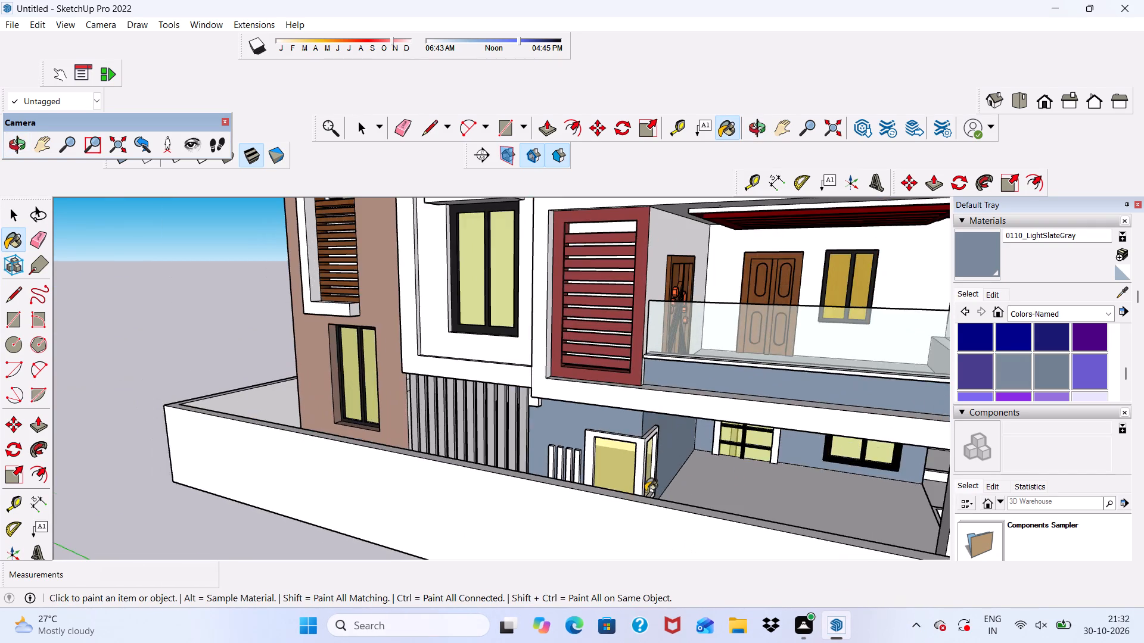
middle_click_drag(645, 491, 703, 484)
key("space")
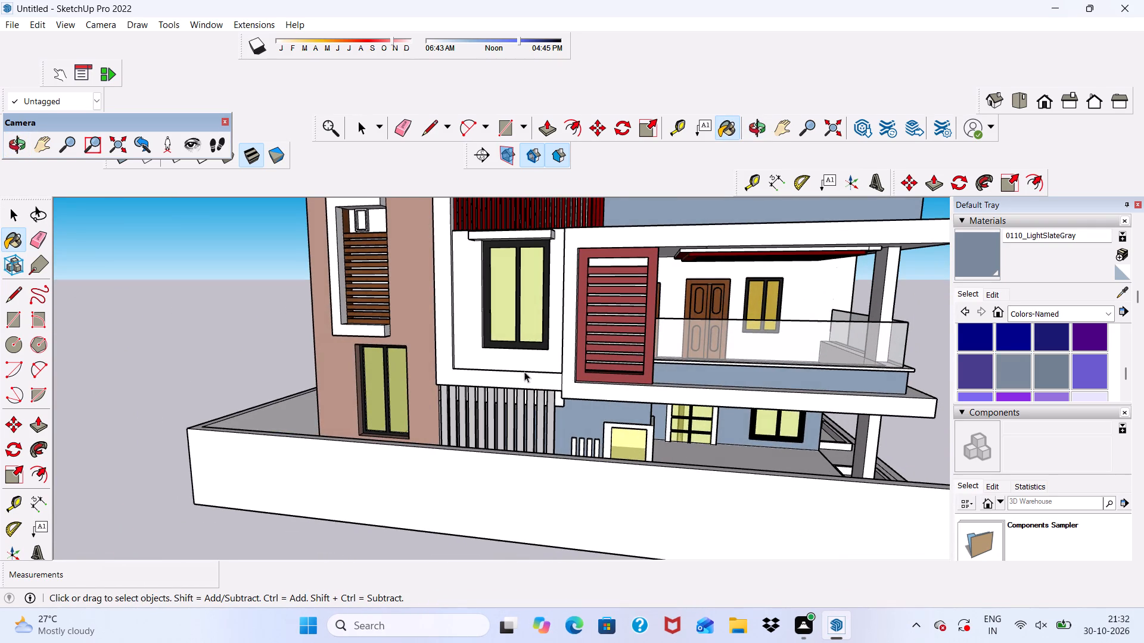
Paint the front face of the ground-floor corner window frame with 0035_Tan from the Colors-Named collection.
scroll(484, 371, "down", 4)
middle_click_drag(682, 426, 601, 455)
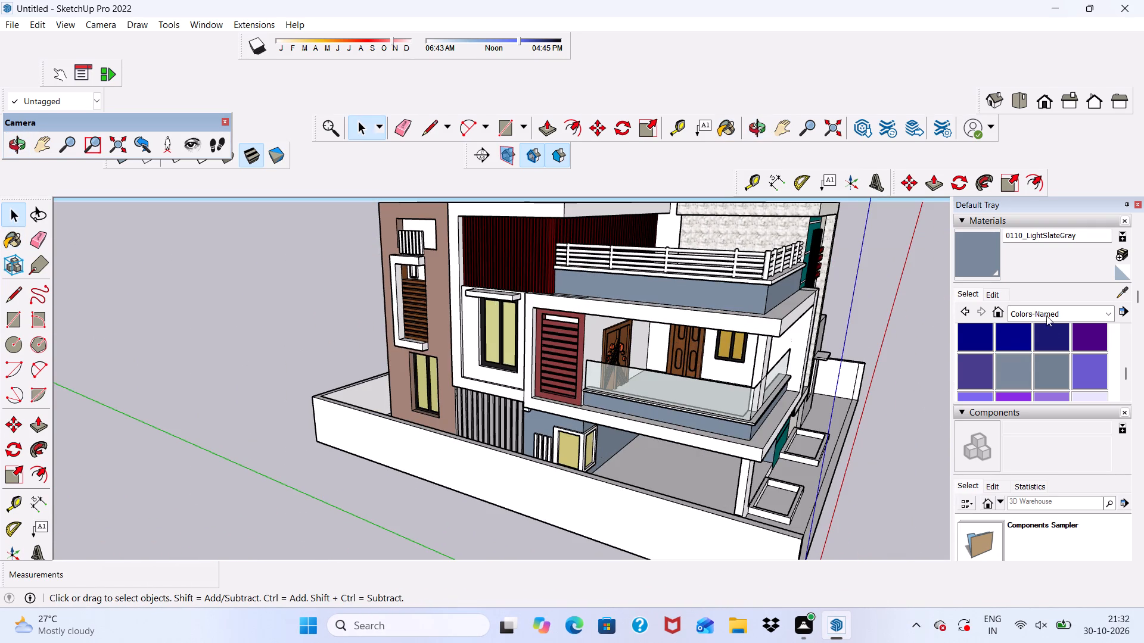
scroll(1048, 340, "up", 5)
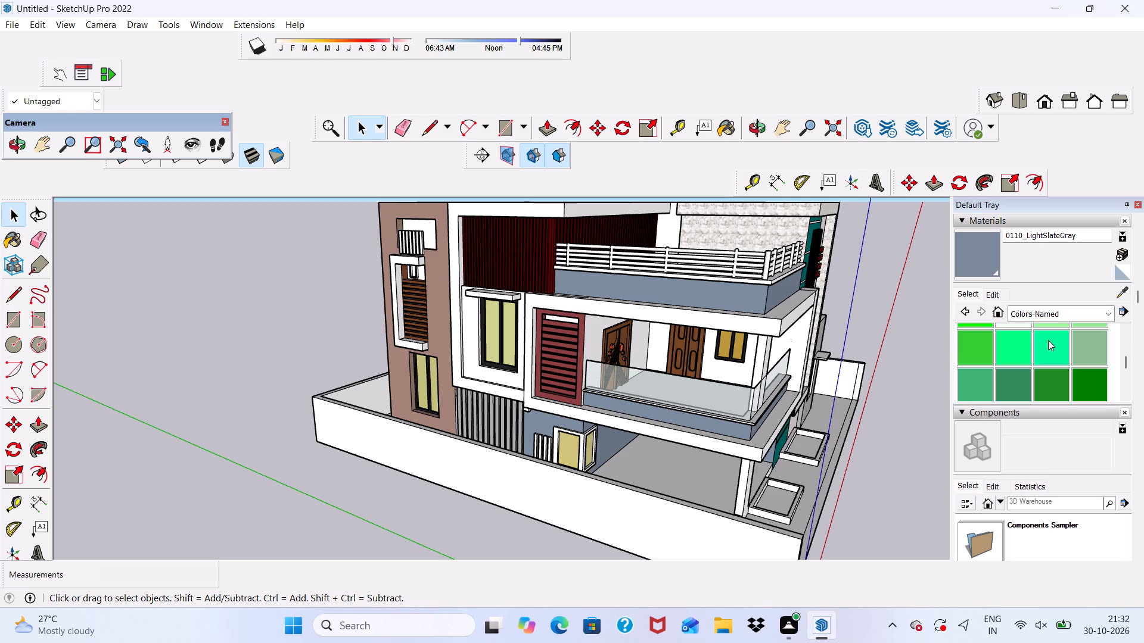
scroll(1048, 341, "up", 3)
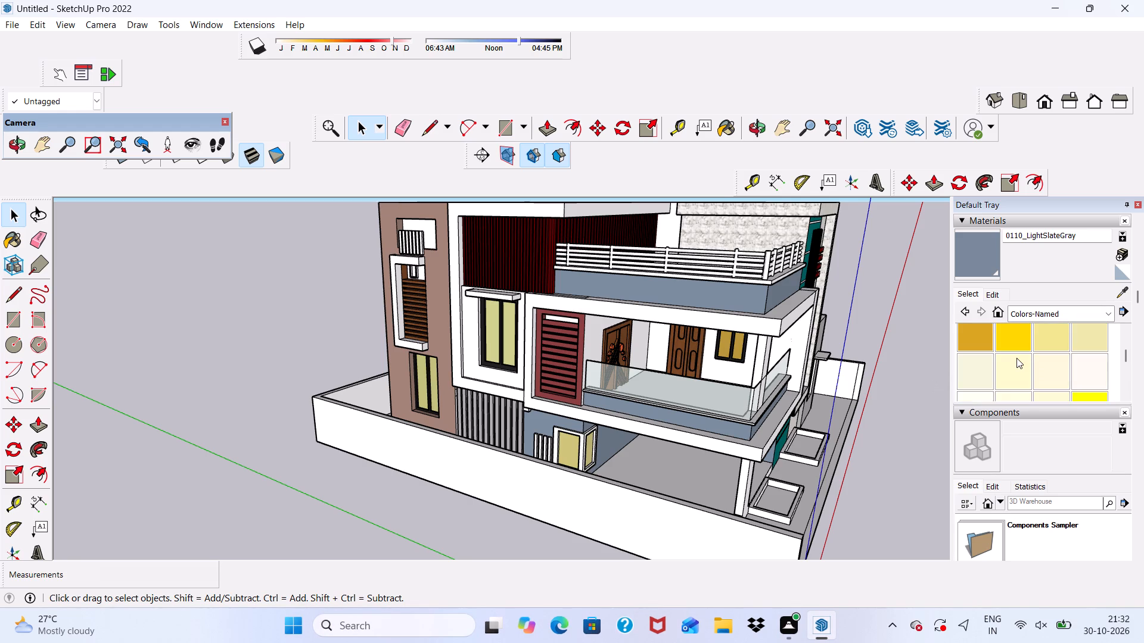
scroll(1016, 358, "up", 1)
scroll(1027, 356, "down", 1)
scroll(1072, 339, "up", 1)
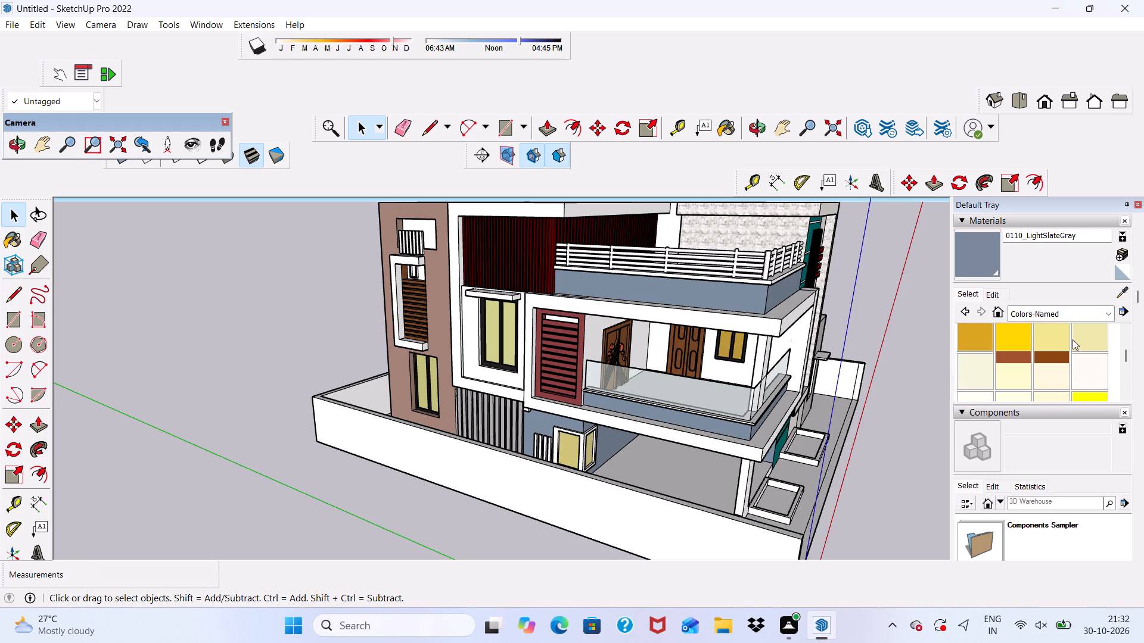
scroll(1072, 339, "up", 1)
left_click(1053, 361)
scroll(710, 406, "up", 3)
scroll(601, 396, "down", 3)
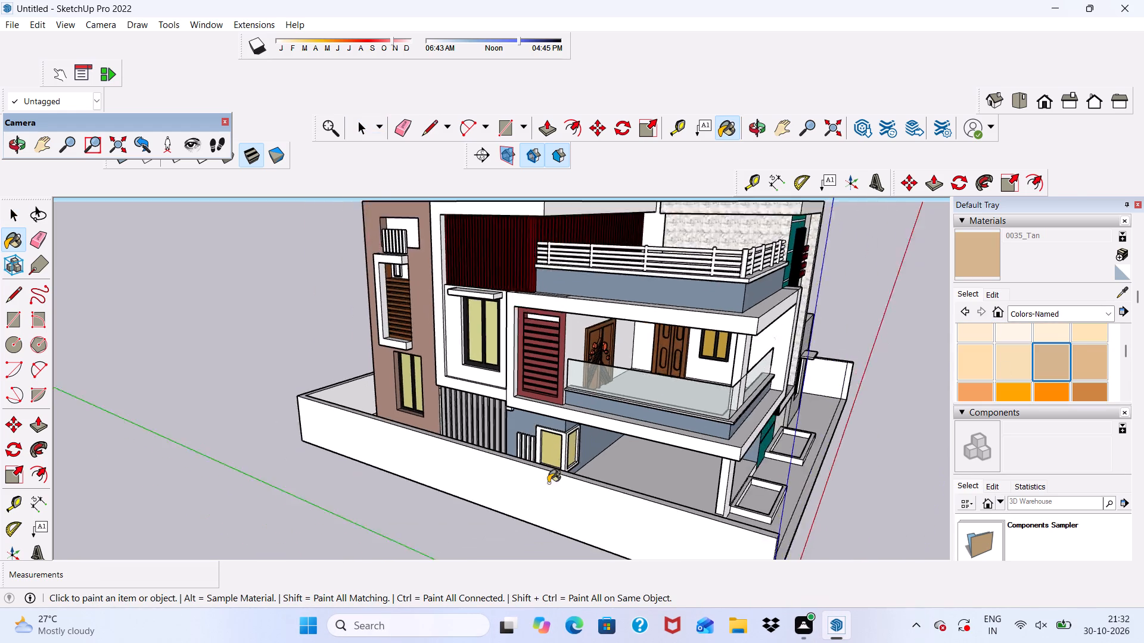
scroll(546, 486, "up", 17)
left_click(543, 364)
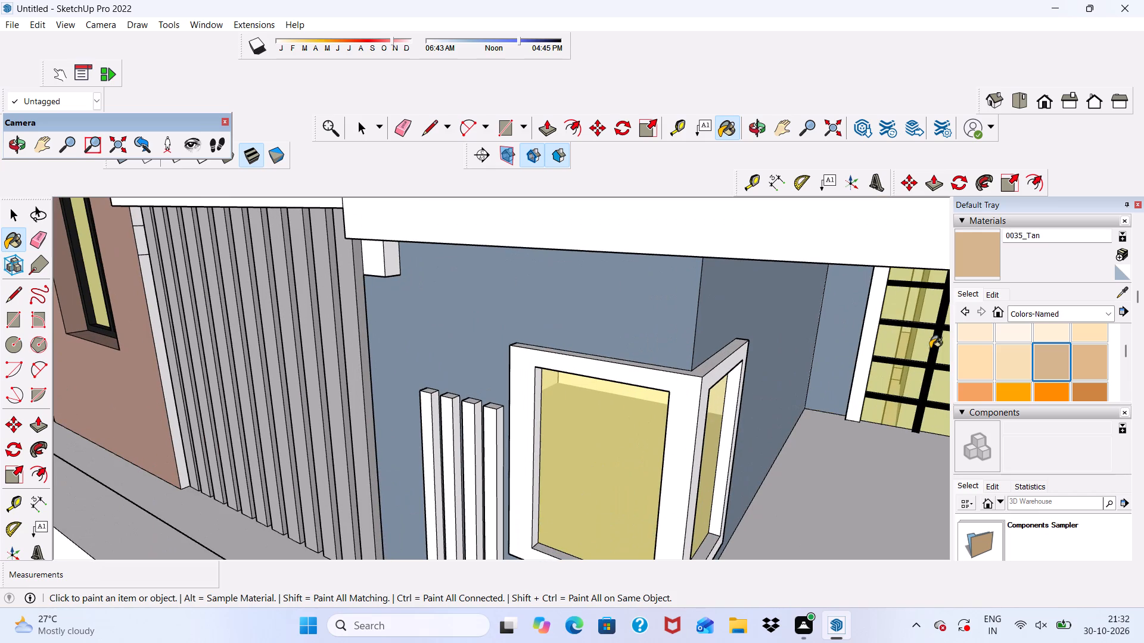
Darken the 0035_Tan material to a deeper brown.
left_click(985, 294)
left_click_drag(1026, 349, 1031, 363)
Paint the side reveal, top edge and bottom reveal of the corner window's front frame with the darkened 0035_Tan.
scroll(505, 430, "up", 6)
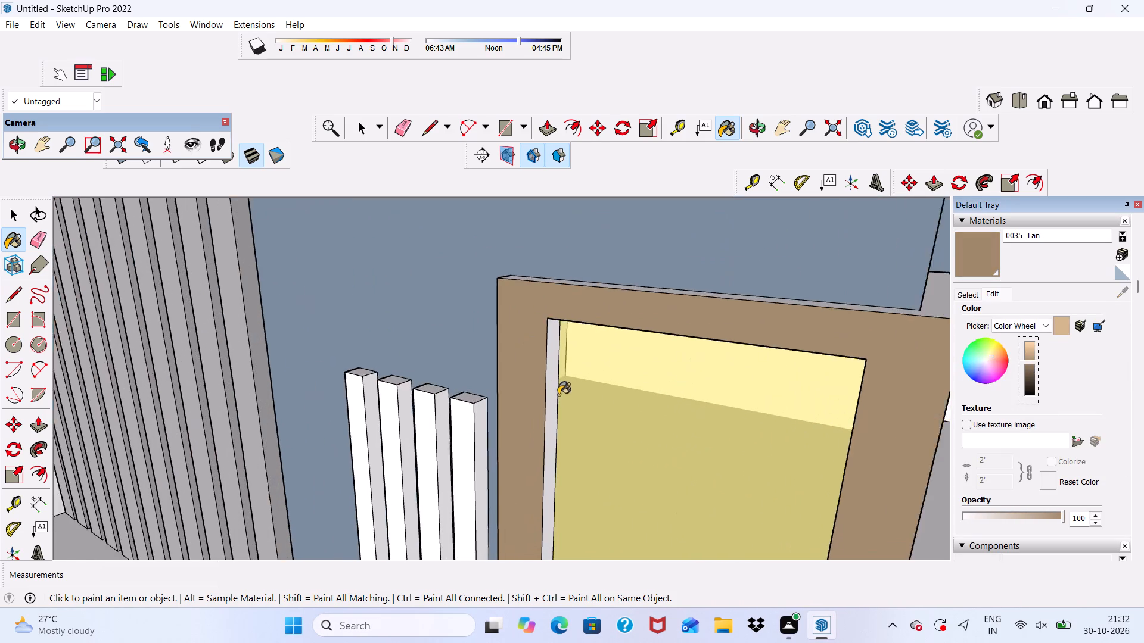
scroll(558, 395, "up", 4)
left_click(548, 389)
scroll(540, 373, "down", 10)
middle_click_drag(615, 374, 614, 426)
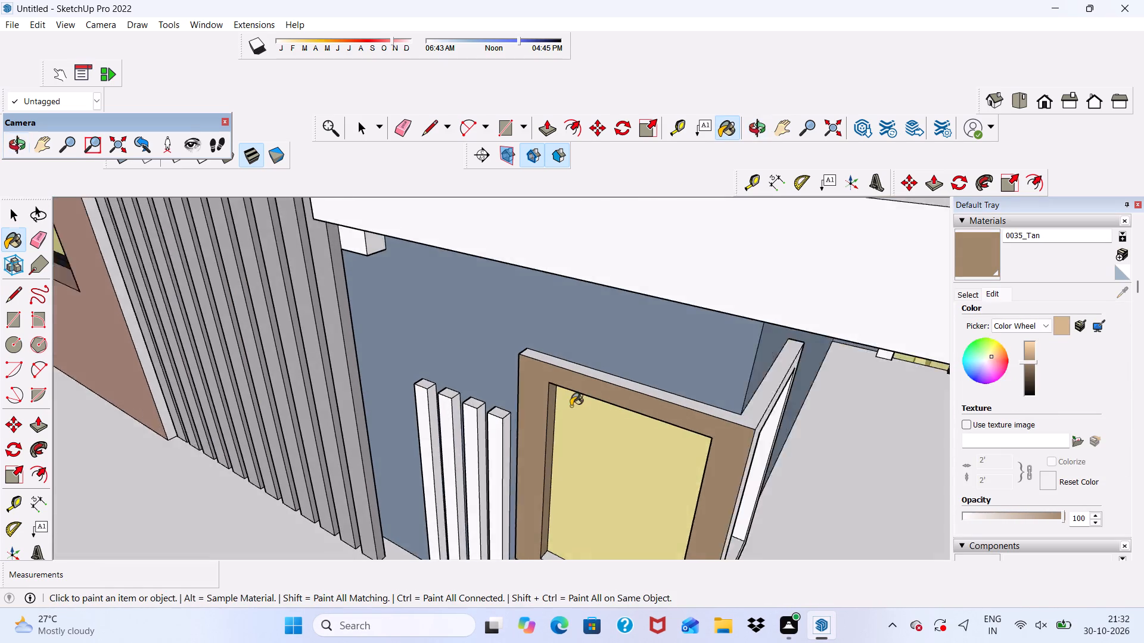
scroll(571, 406, "up", 4)
left_click(569, 349)
scroll(561, 342, "down", 8)
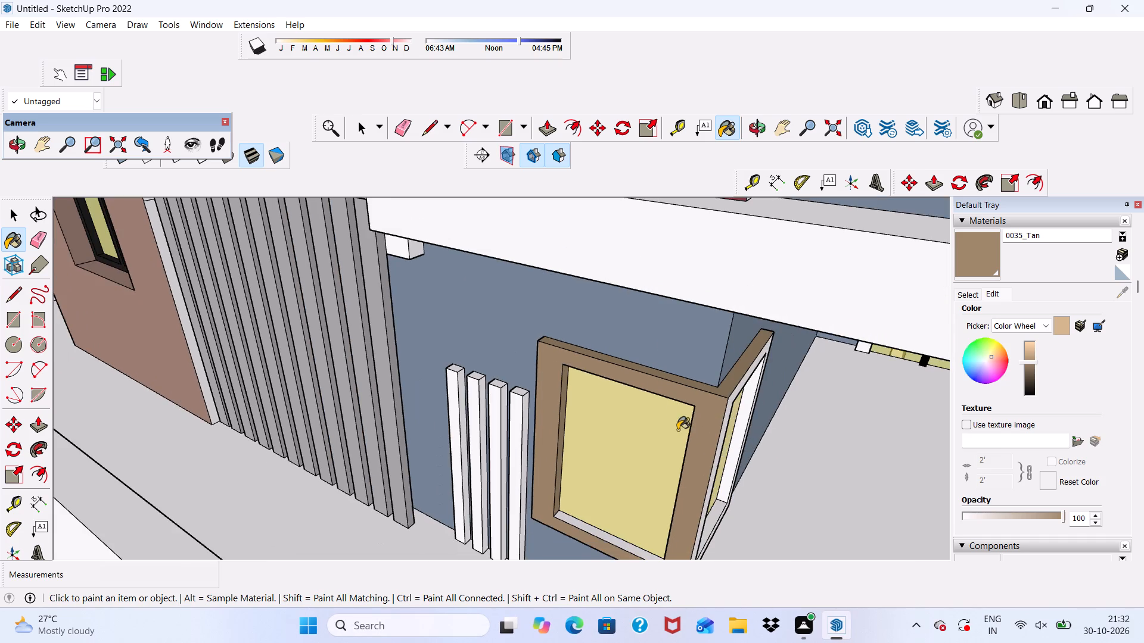
middle_click_drag(645, 373, 626, 326)
scroll(616, 483, "up", 8)
left_click(562, 522)
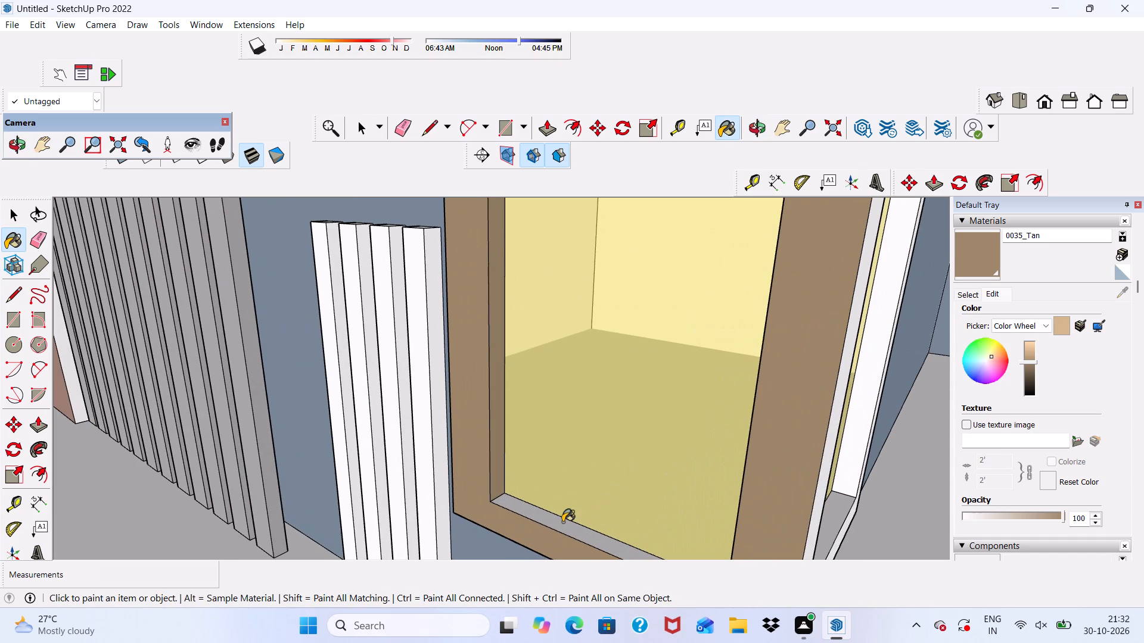
Paint the side face of the corner window frame and its two vertical and bottom reveals with 0035_Tan.
scroll(448, 472, "down", 5)
middle_click_drag(688, 466, 576, 409)
scroll(385, 472, "up", 1)
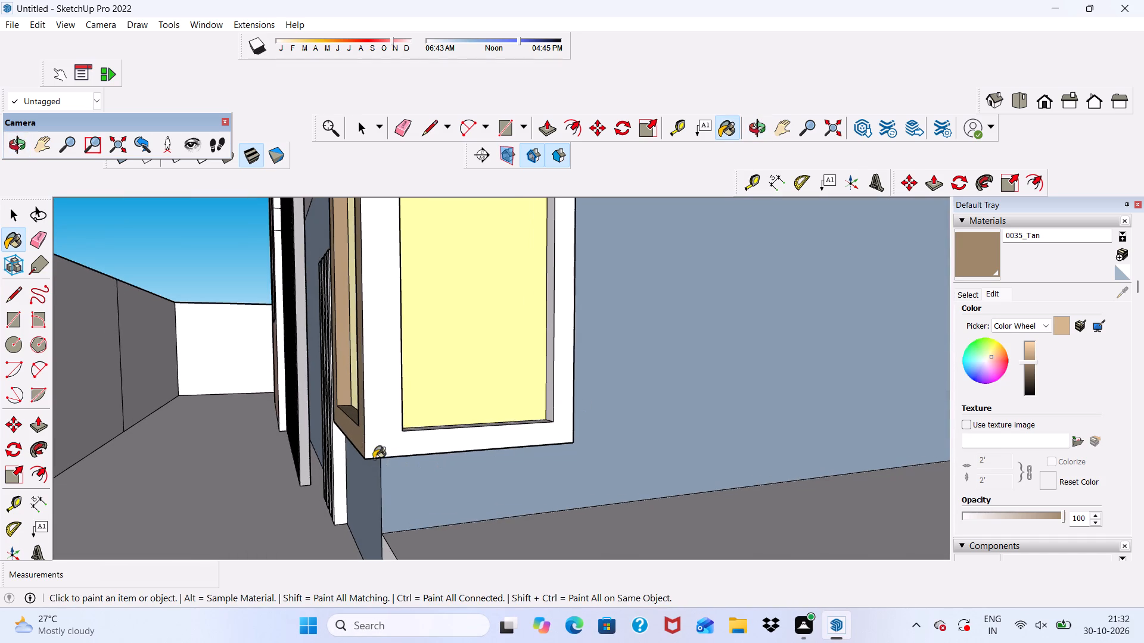
left_click(399, 437)
scroll(437, 430, "up", 4)
scroll(437, 430, "down", 1)
middle_click_drag(437, 430, 387, 523)
scroll(340, 501, "up", 8)
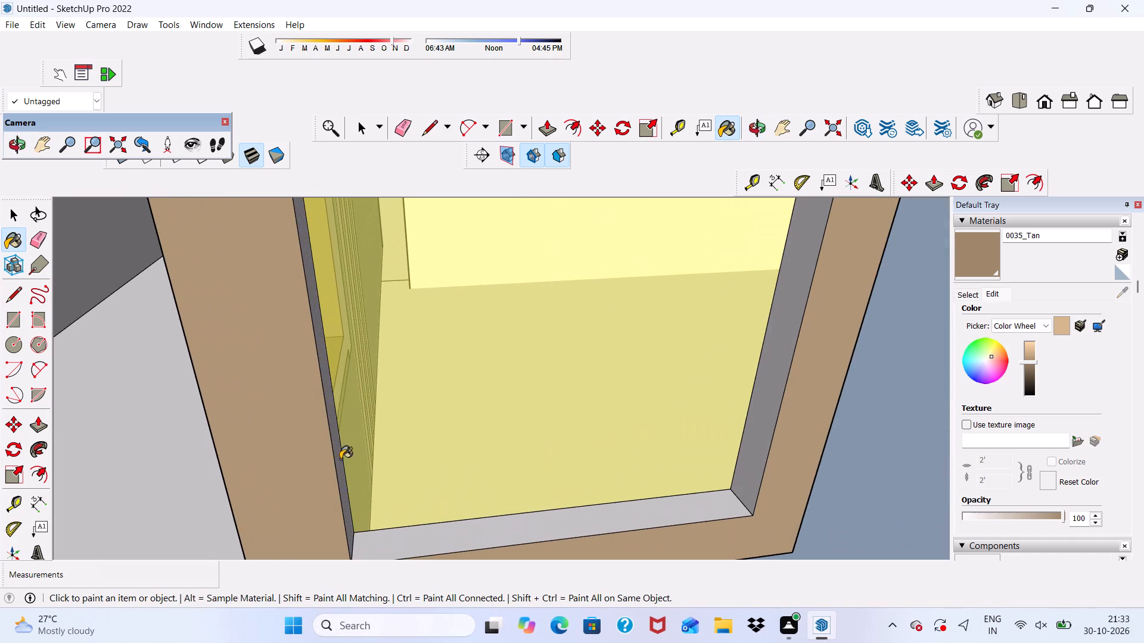
left_click(340, 459)
left_click(384, 547)
left_click(753, 456)
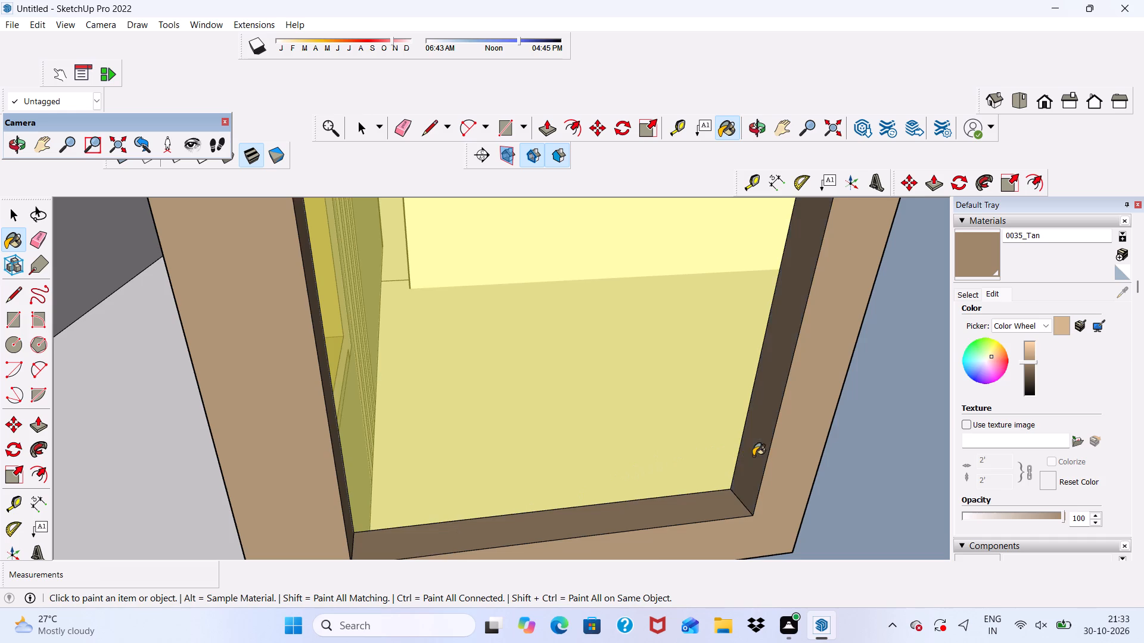
Paint the top reveals of both corner window openings, side and front, with 0035_Tan.
scroll(751, 462, "down", 13)
middle_click_drag(676, 464, 564, 383)
scroll(560, 386, "down", 5)
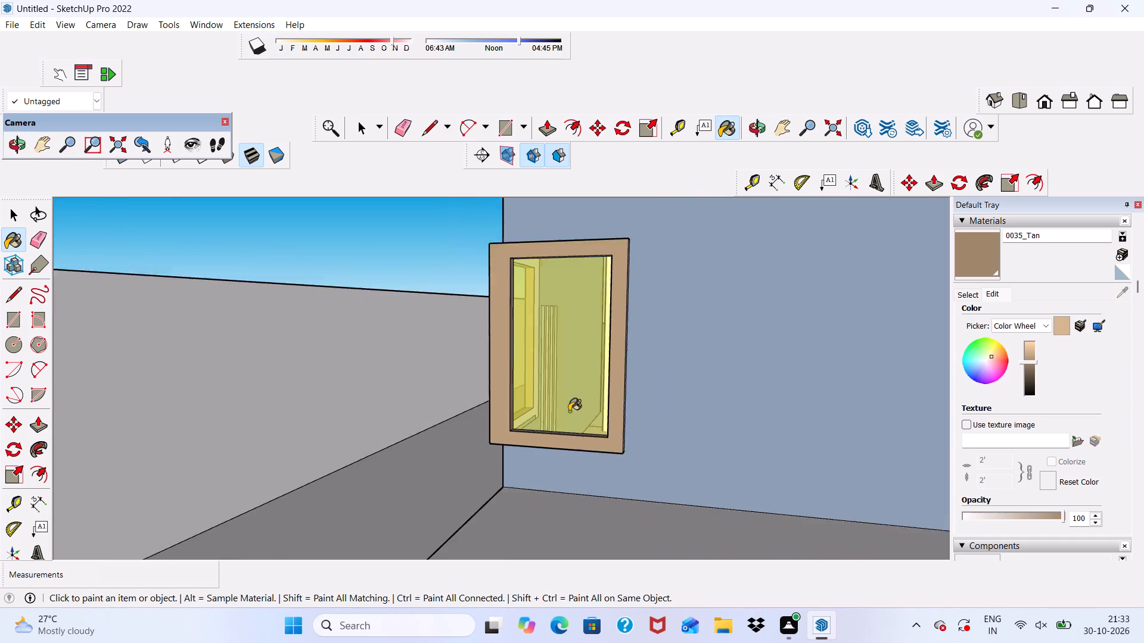
scroll(520, 255, "up", 10)
middle_click_drag(536, 288, 522, 242)
scroll(519, 235, "up", 1)
scroll(519, 267, "down", 5)
scroll(511, 277, "up", 3)
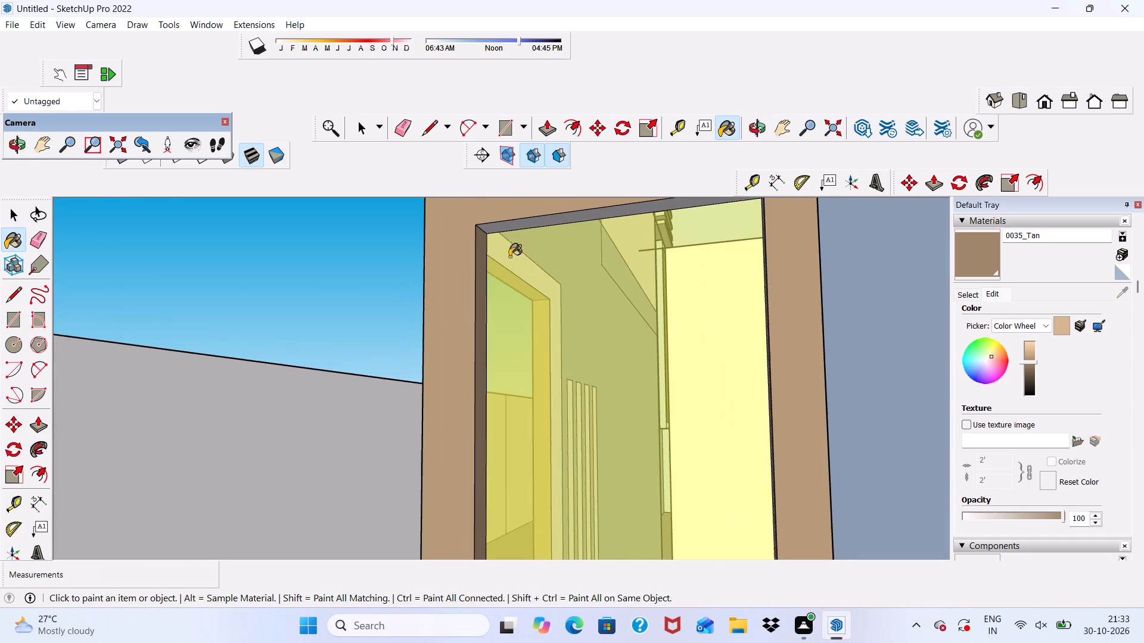
scroll(509, 257, "up", 1)
left_click(516, 224)
scroll(516, 224, "down", 2)
middle_click_drag(526, 241, 670, 261)
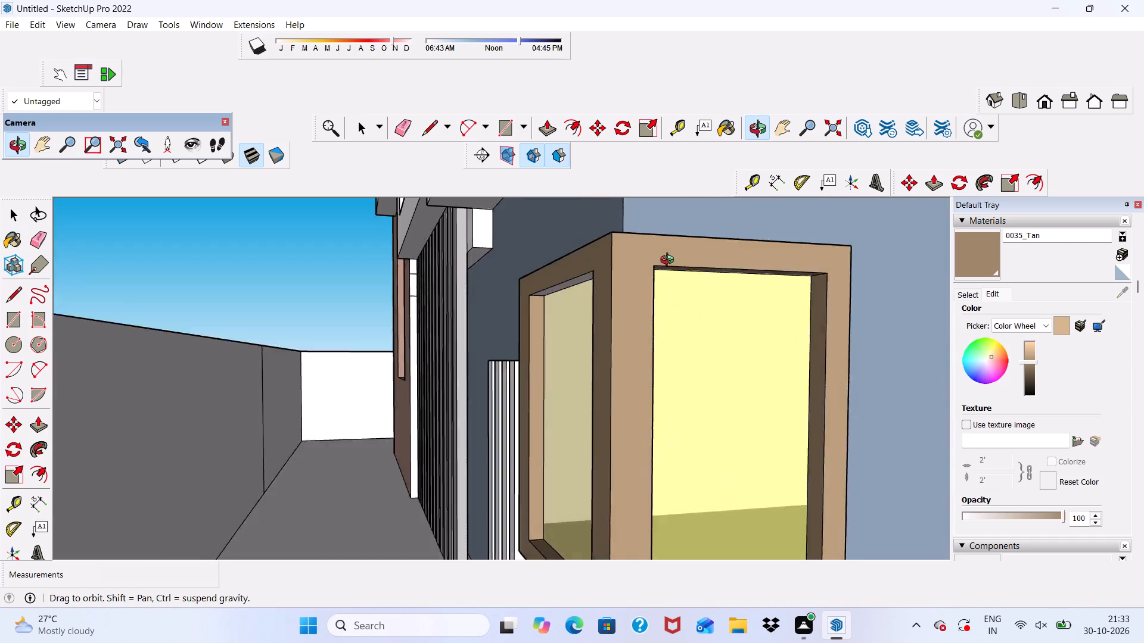
middle_click_drag(670, 261, 679, 219)
scroll(604, 245, "up", 3)
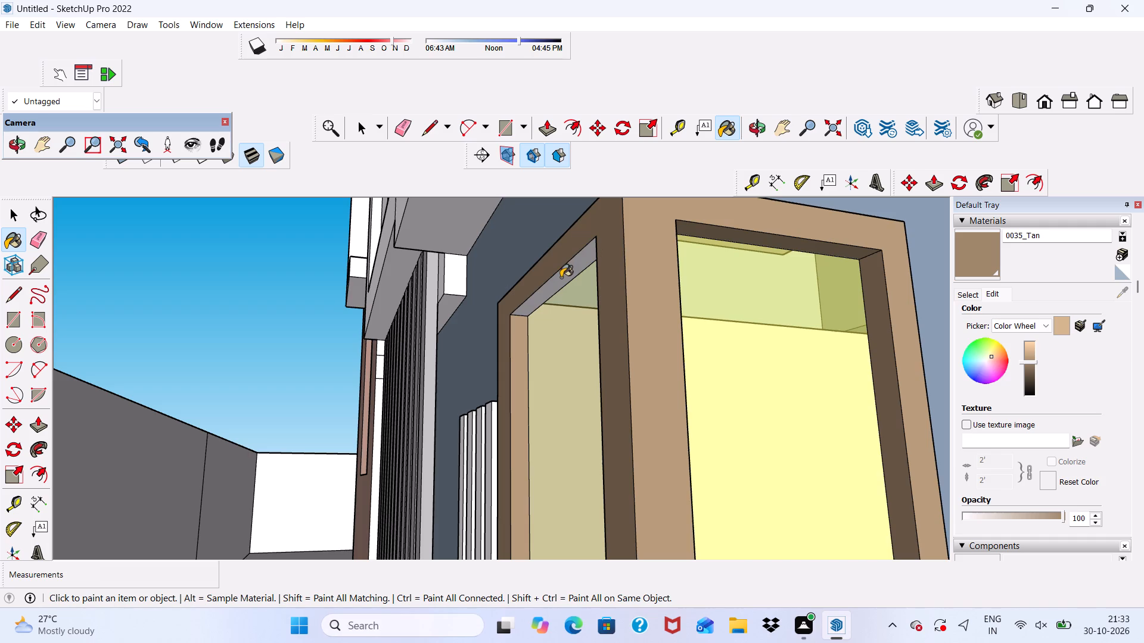
left_click(561, 277)
Paint the corner window frame's remaining outer edge against the blue-grey wall with 0035_Tan.
scroll(576, 273, "down", 4)
middle_click_drag(660, 323, 639, 455)
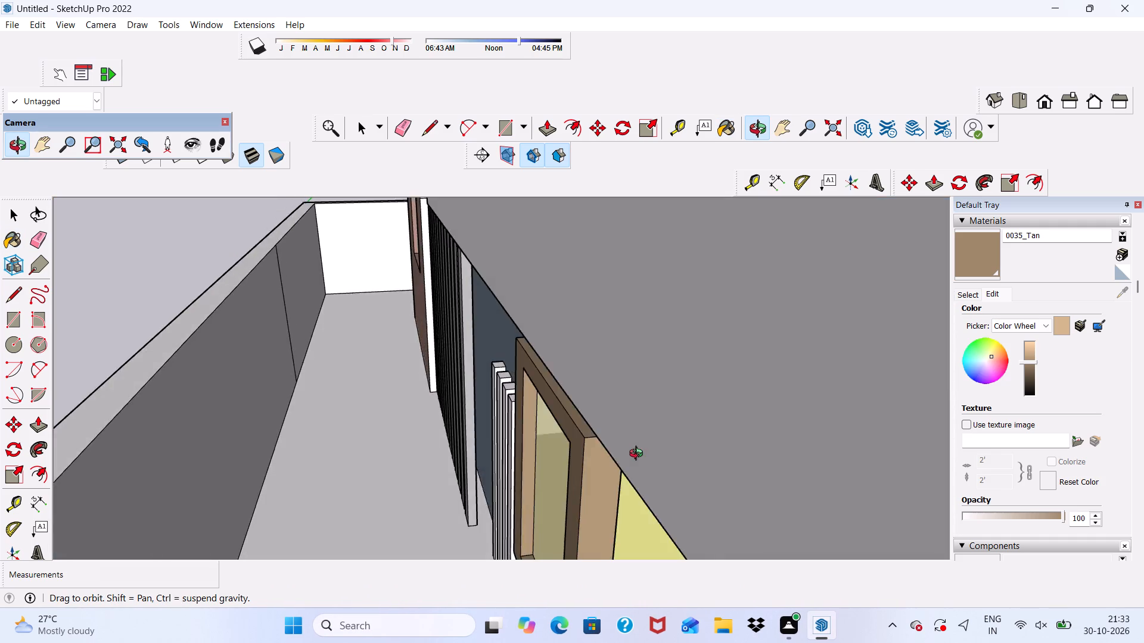
middle_click_drag(639, 455, 461, 349)
scroll(508, 367, "up", 5)
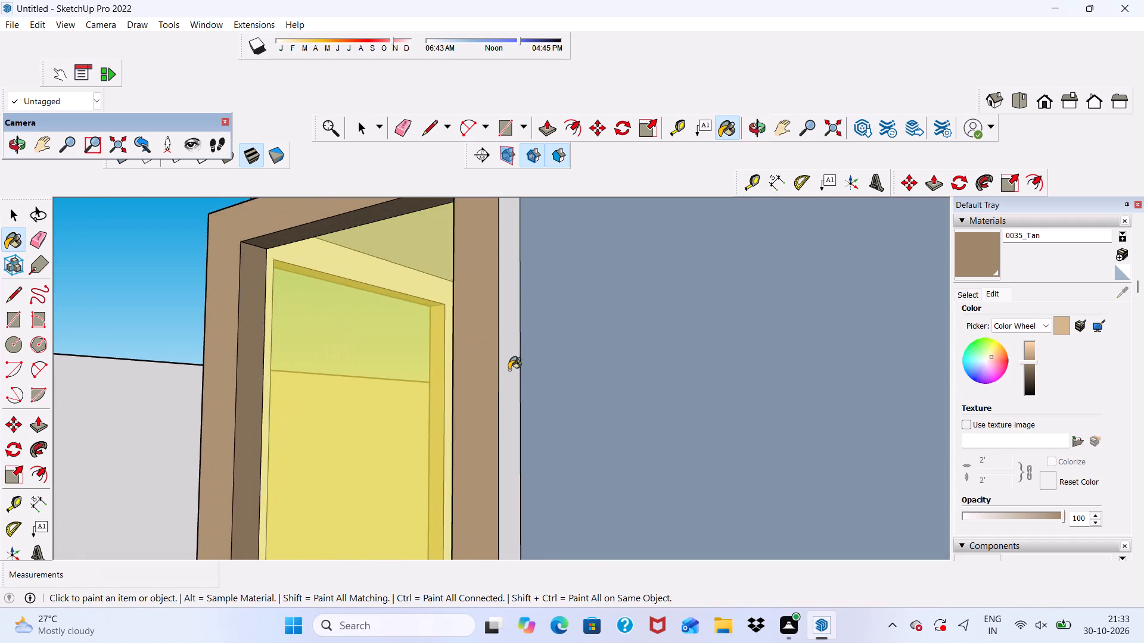
left_click(508, 372)
Paint the front face of the ground-floor gridded window frame with Wood Cherry Original from the Wood collection.
scroll(508, 372, "down", 5)
middle_click_drag(495, 383, 633, 263)
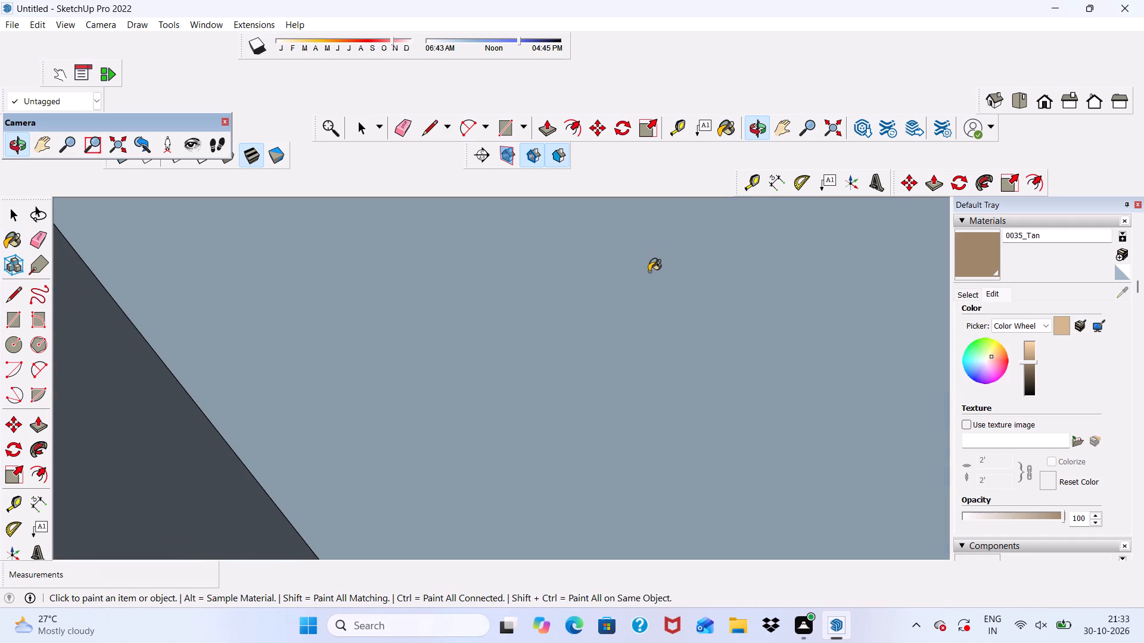
left_click(1037, 98)
scroll(1027, 179, "down", 5)
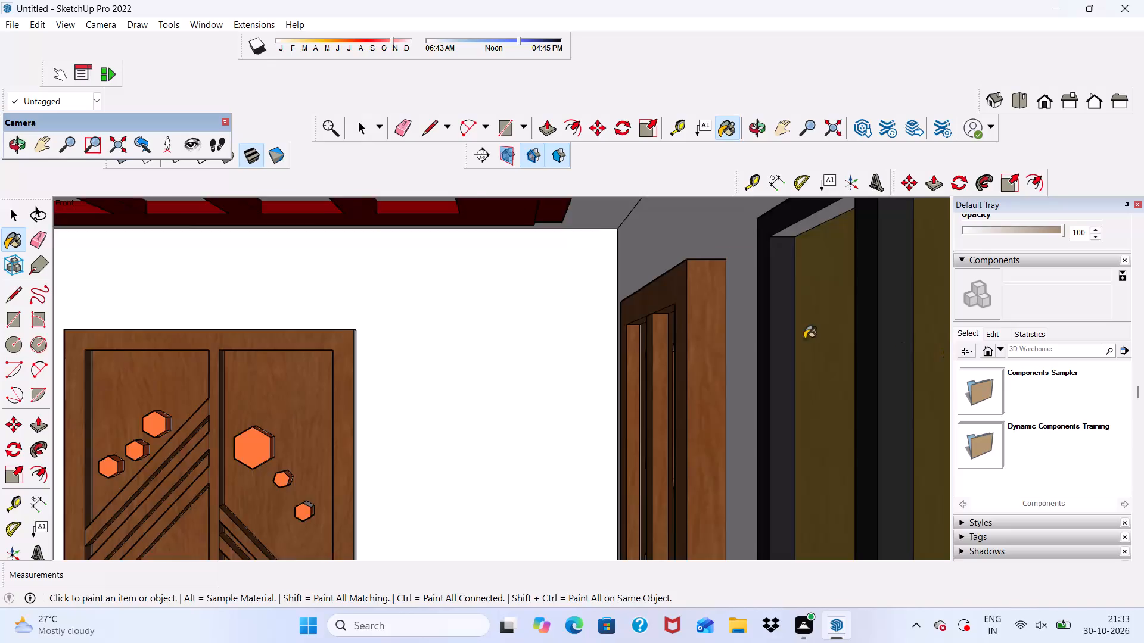
scroll(610, 295, "up", 1)
scroll(545, 266, "down", 15)
middle_click_drag(409, 420, 601, 396)
scroll(595, 435, "up", 11)
scroll(244, 376, "down", 10)
middle_click_drag(408, 435, 475, 451)
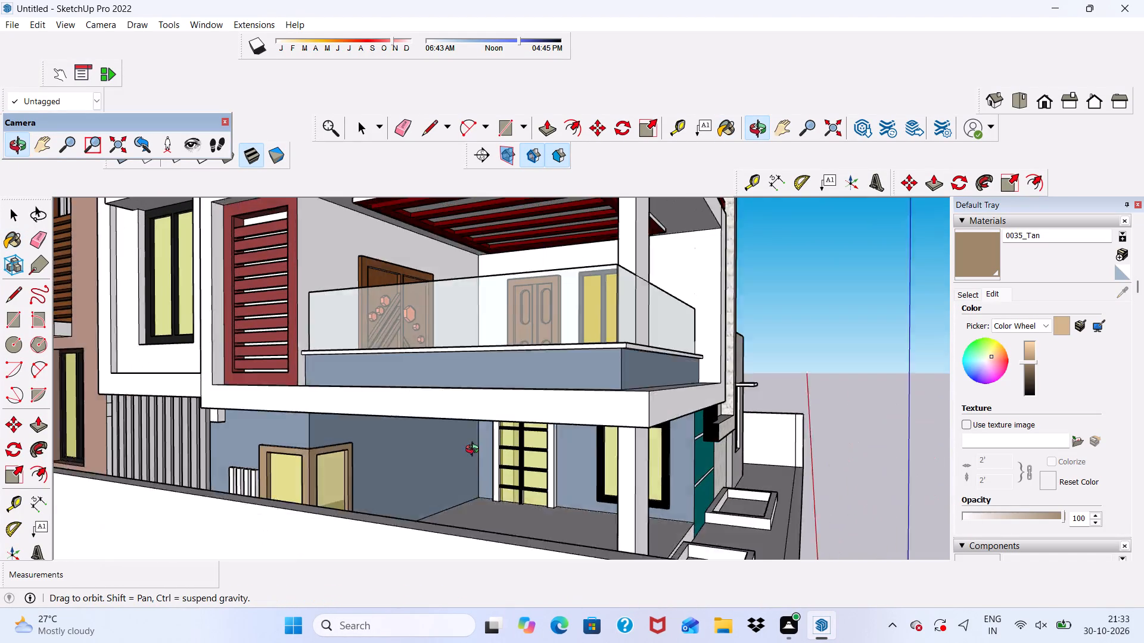
middle_click_drag(475, 451, 475, 450)
key("space")
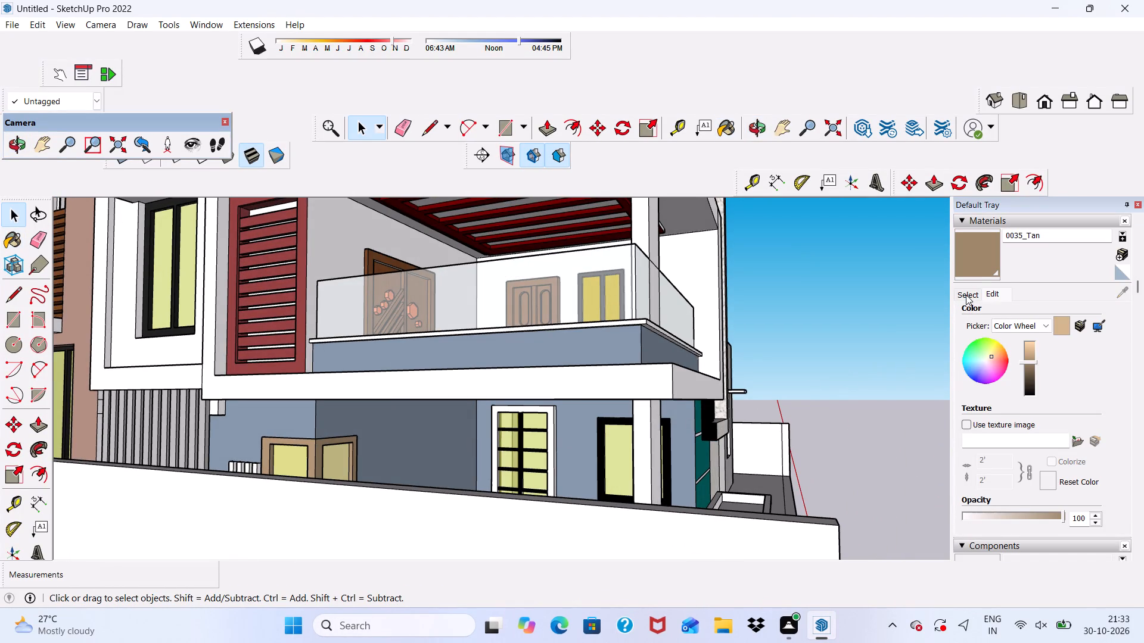
left_click(966, 295)
left_click(1103, 311)
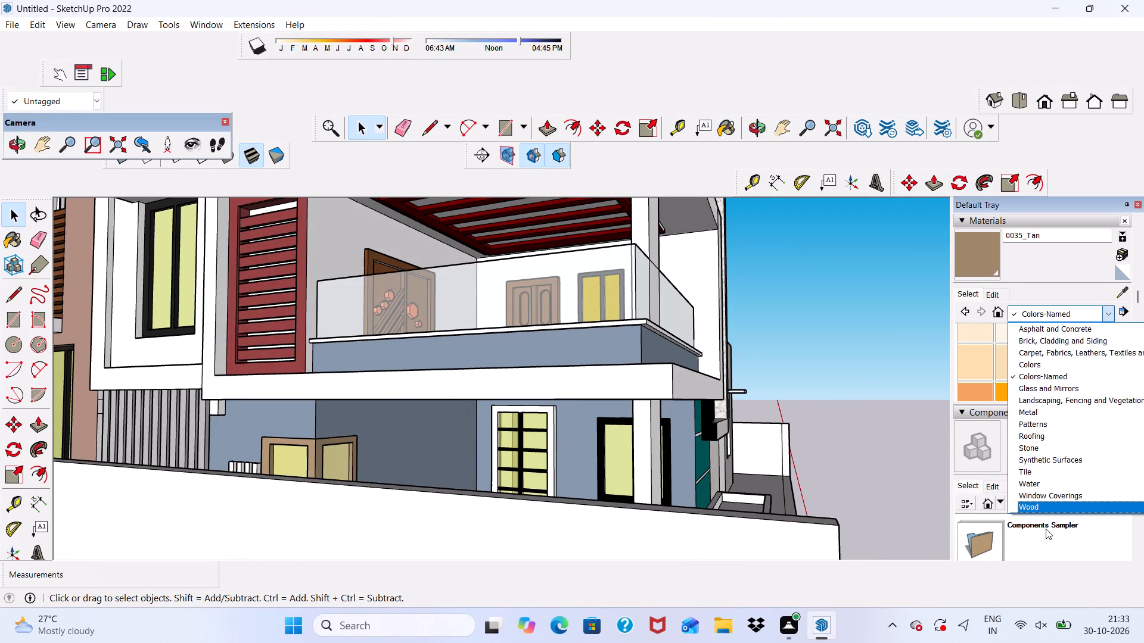
left_click(1042, 513)
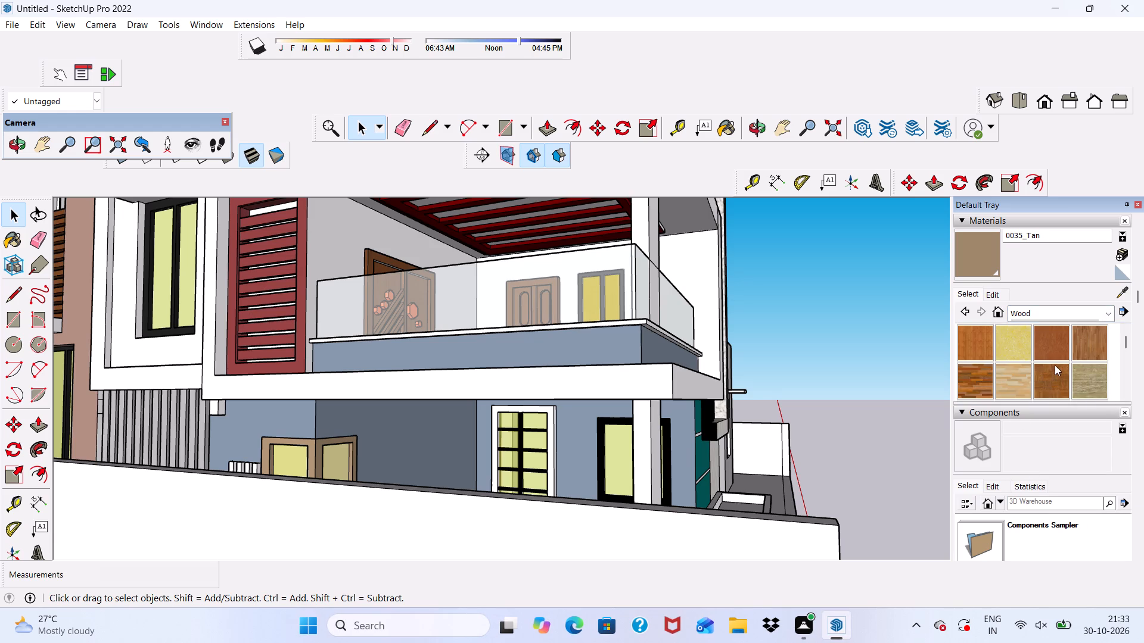
left_click(1052, 357)
scroll(676, 440, "down", 1)
scroll(543, 460, "up", 12)
left_click(533, 392)
Paint the upper left reveal and the top edge of the gridded window frame with Wood Cherry Original.
scroll(511, 396, "up", 2)
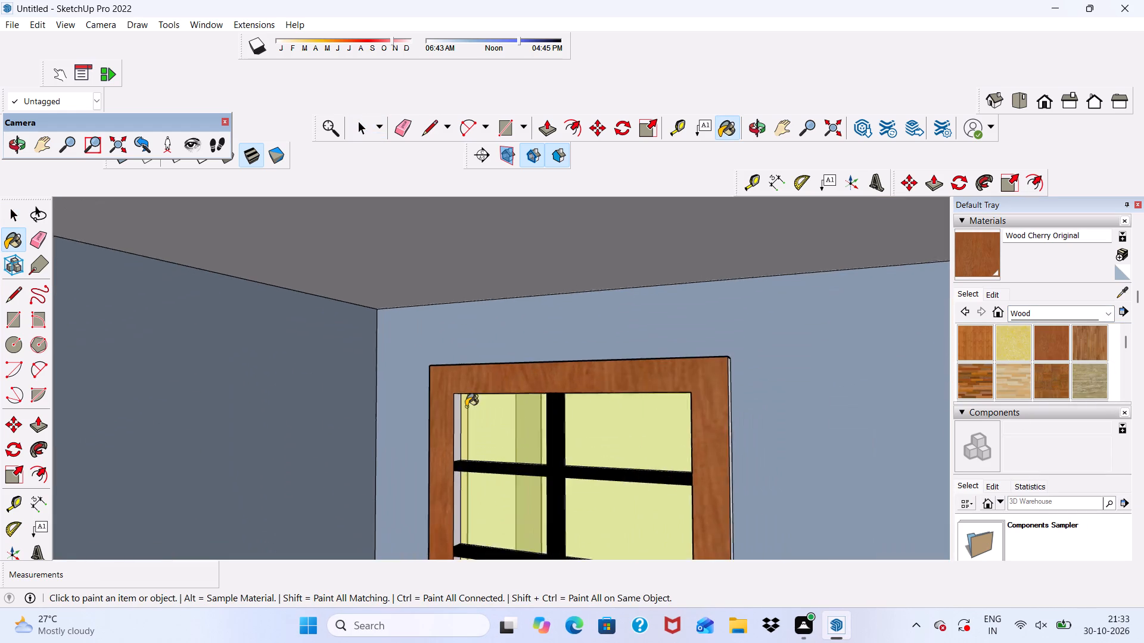
scroll(466, 407, "up", 6)
left_click(458, 413)
scroll(456, 397, "down", 1)
middle_click_drag(456, 397, 466, 447)
scroll(461, 424, "down", 1)
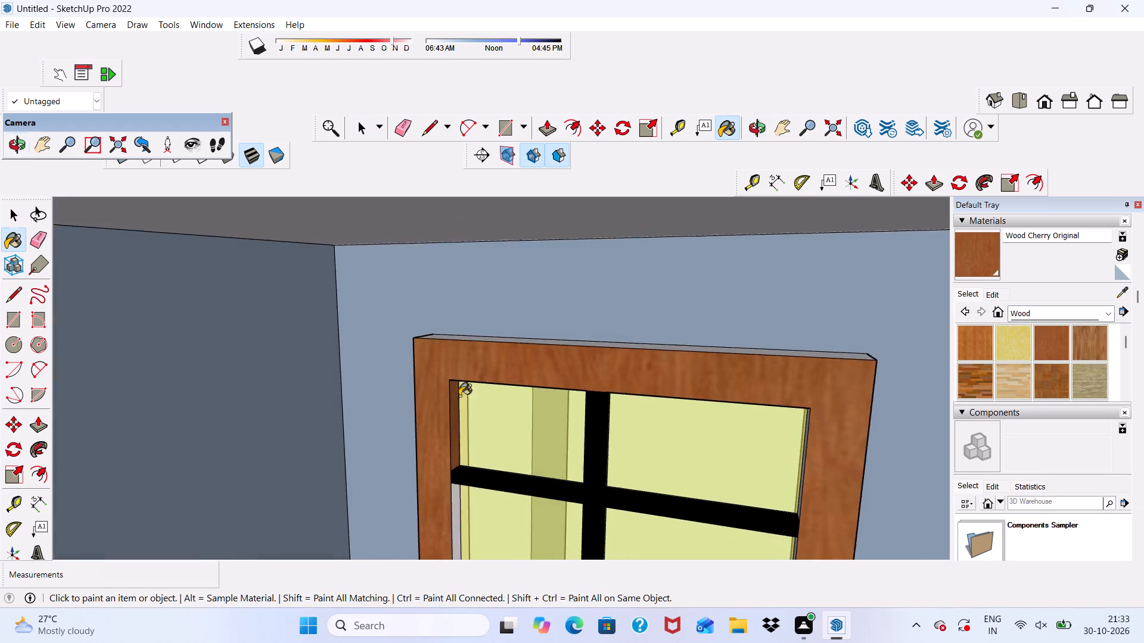
scroll(459, 358, "up", 5)
left_click(465, 326)
left_click(462, 330)
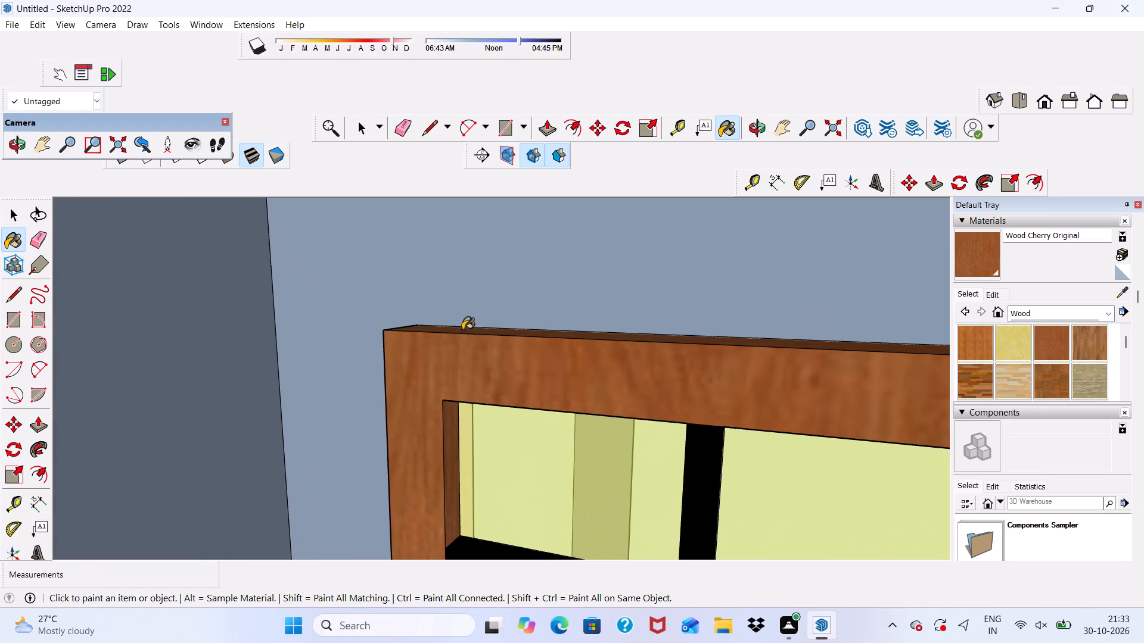
Paint the outer side edges of the gridded window frame with Wood Cherry Original.
middle_click_drag(456, 354, 651, 356)
scroll(363, 423, "up", 4)
left_click_drag(386, 408, 393, 408)
scroll(383, 408, "down", 11)
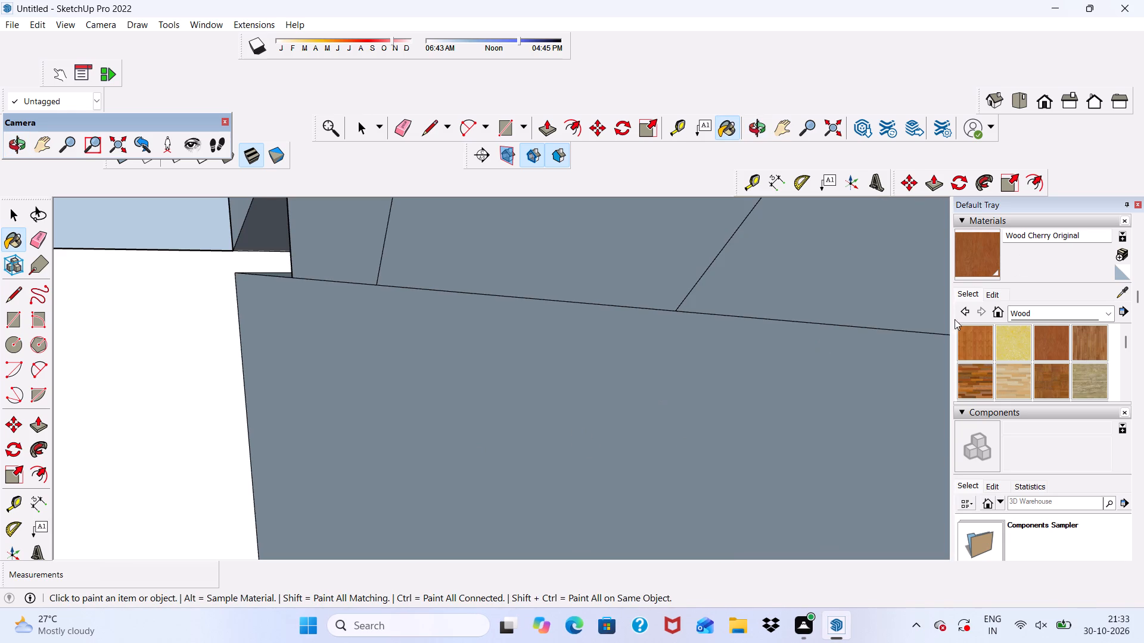
scroll(670, 486, "down", 6)
left_click(1036, 110)
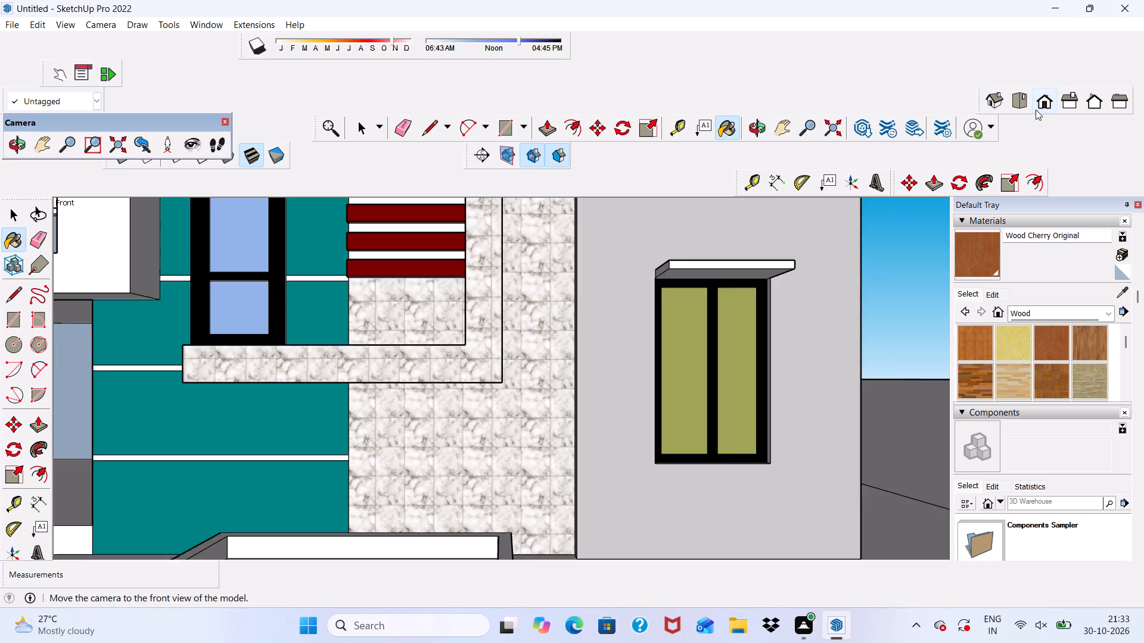
scroll(1004, 168, "down", 16)
middle_click_drag(250, 497, 543, 523)
scroll(526, 486, "up", 6)
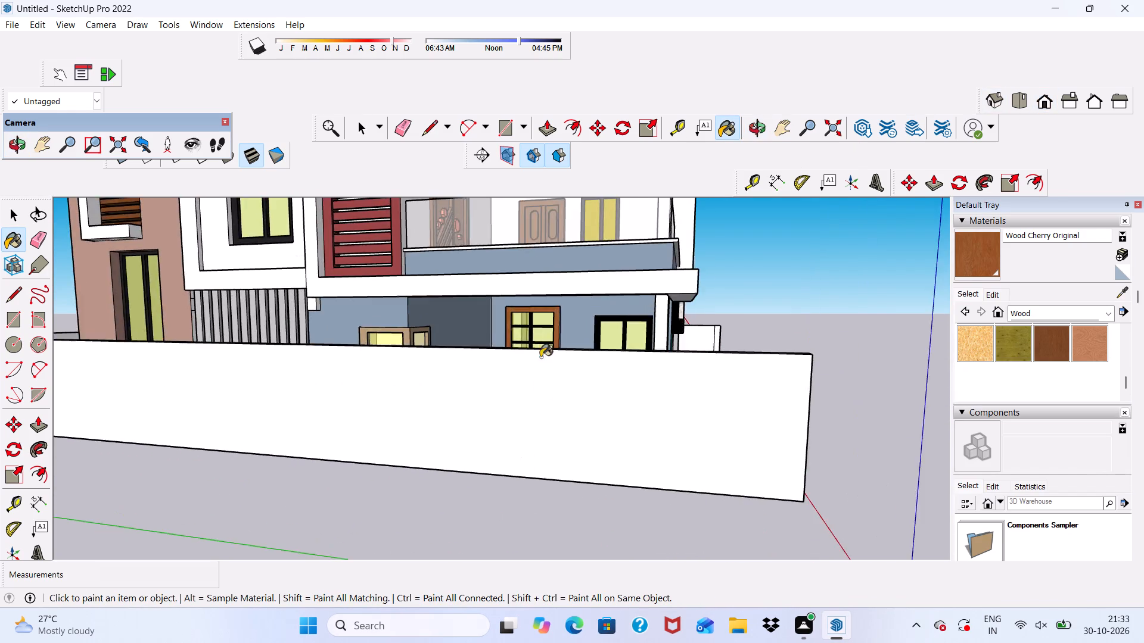
scroll(540, 340, "up", 14)
middle_click_drag(630, 323, 577, 323)
scroll(548, 325, "up", 3)
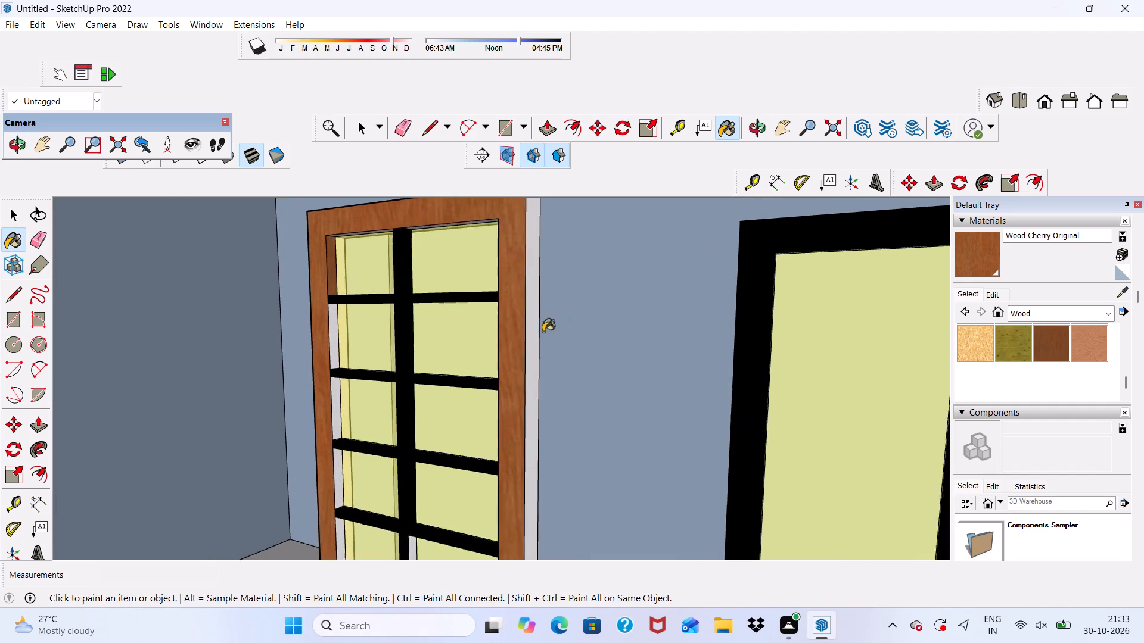
scroll(543, 332, "up", 1)
left_click(527, 361)
Paint the next three left reveal segments between the gridded window's black bars with Wood Cherry Original.
scroll(229, 316, "up", 1)
left_click(303, 342)
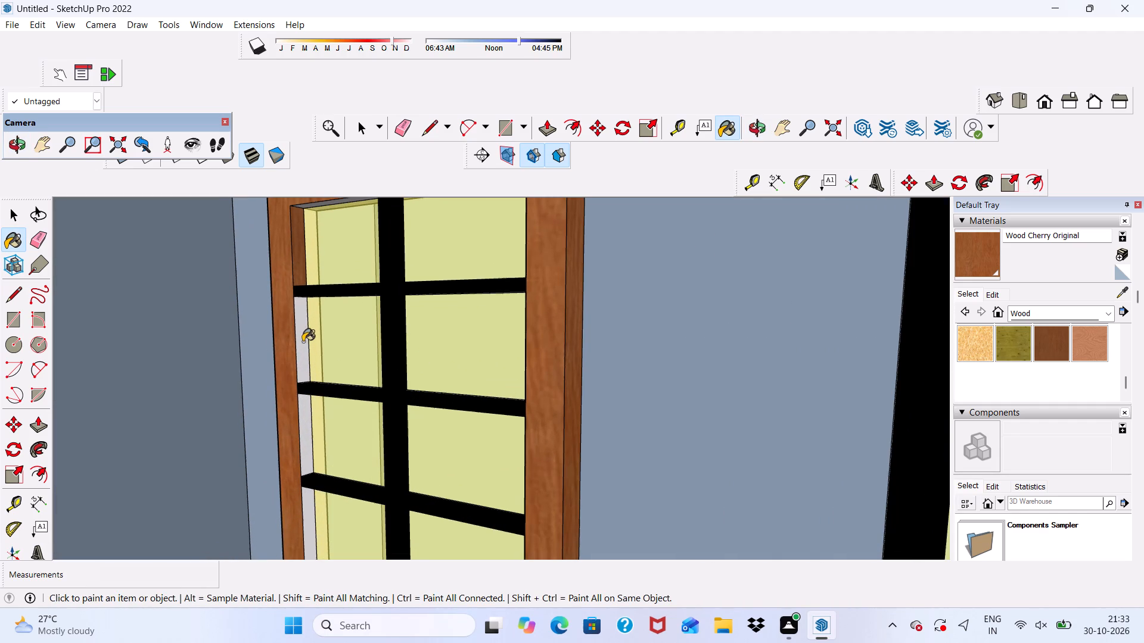
left_click(303, 416)
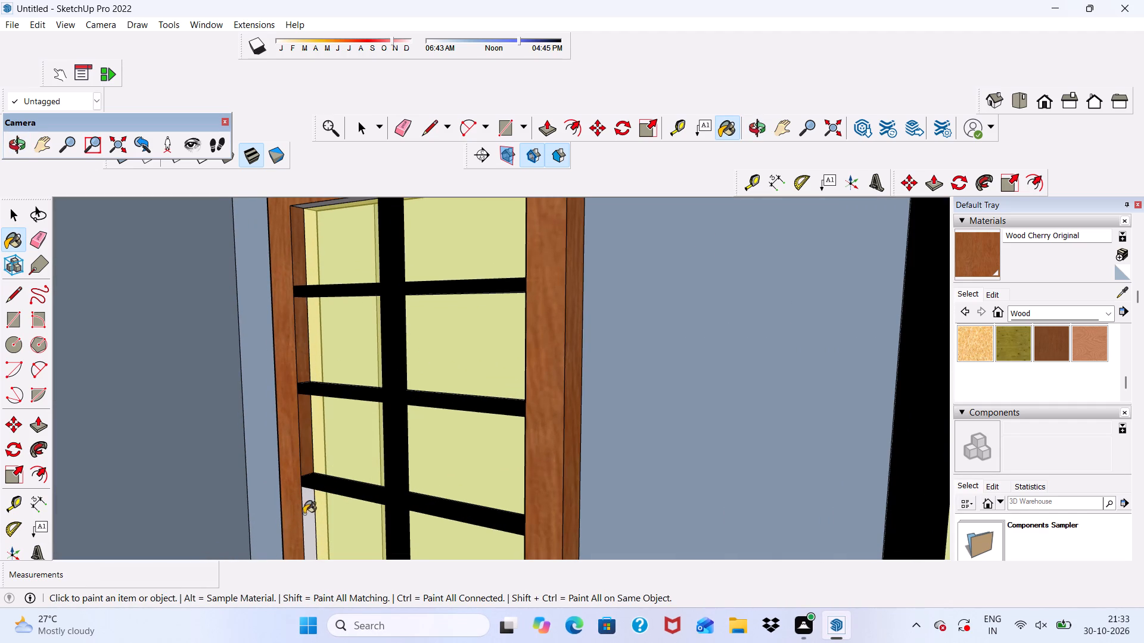
left_click(308, 511)
Paint the top reveal and the upper right reveal segments of the gridded window frame with Wood Cherry Original.
scroll(307, 508, "down", 1)
middle_click_drag(307, 508, 517, 438)
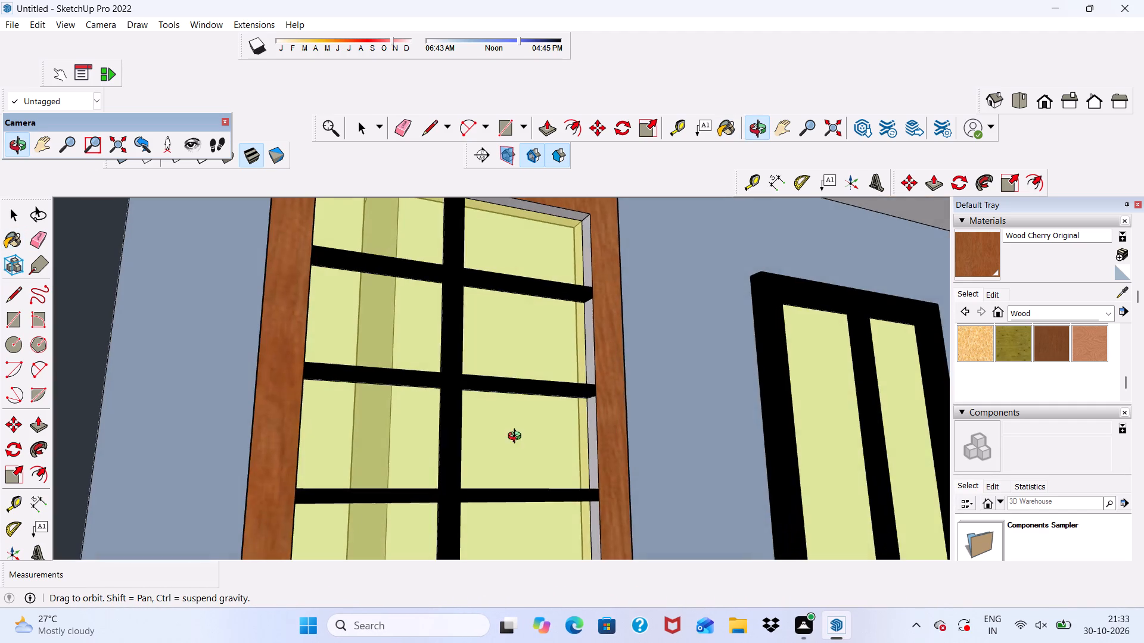
middle_click_drag(517, 438, 517, 437)
scroll(527, 252, "up", 4)
left_click(601, 210)
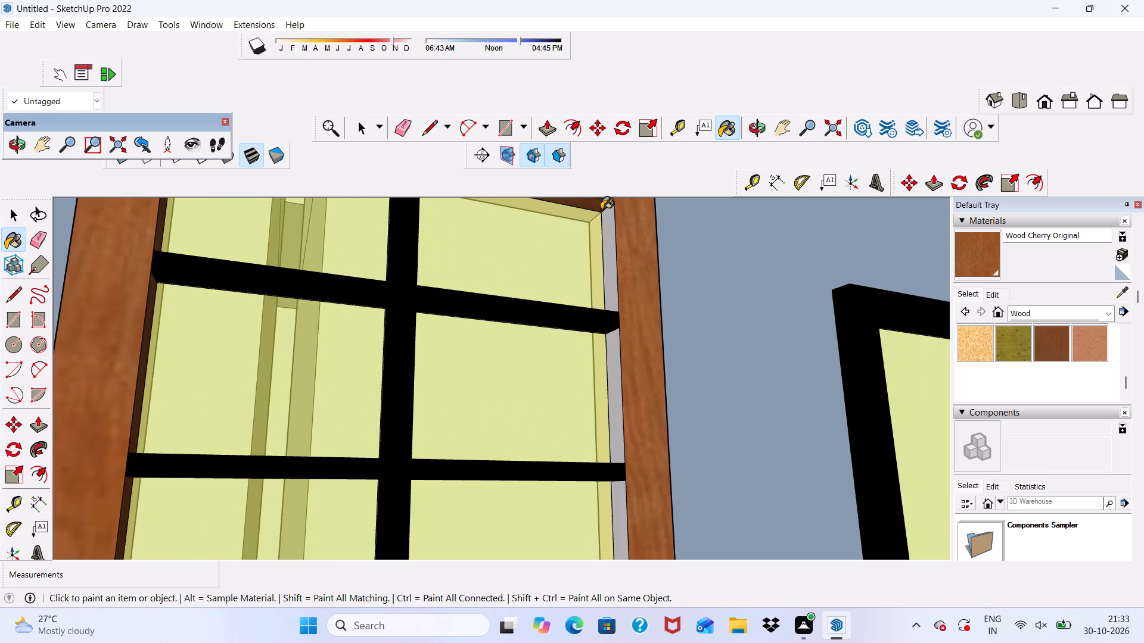
left_click(611, 221)
left_click(614, 385)
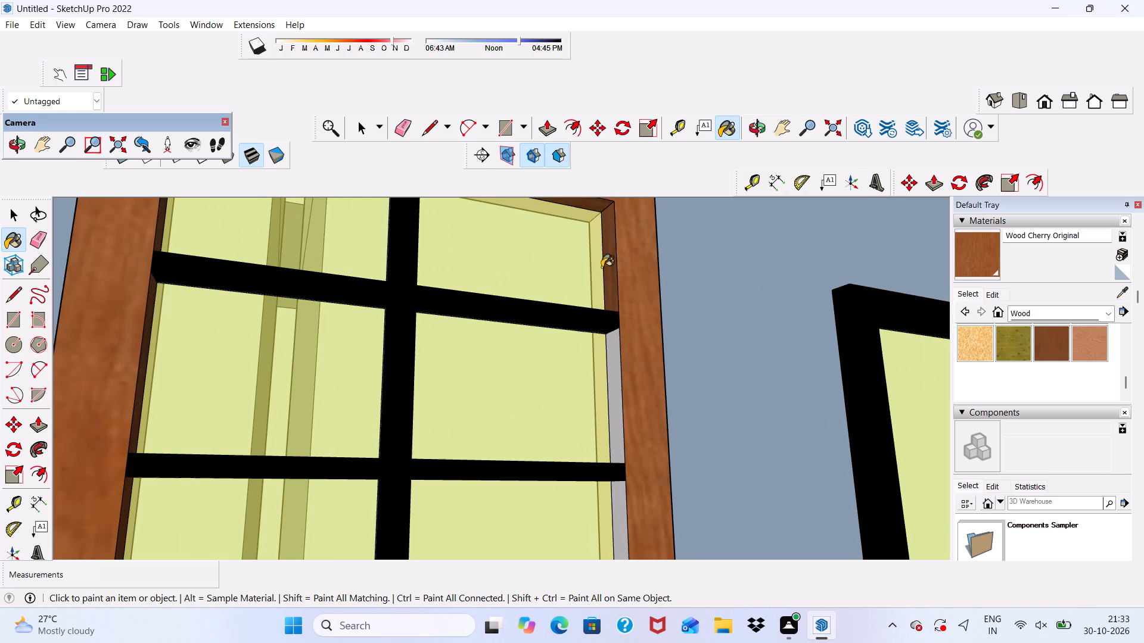
scroll(601, 267, "down", 5)
left_click(612, 422)
Paint the gridded window's bottom left reveal segment and the lowest side face of its central bar with Wood Cherry Original.
scroll(603, 363, "down", 4)
scroll(617, 491, "up", 1)
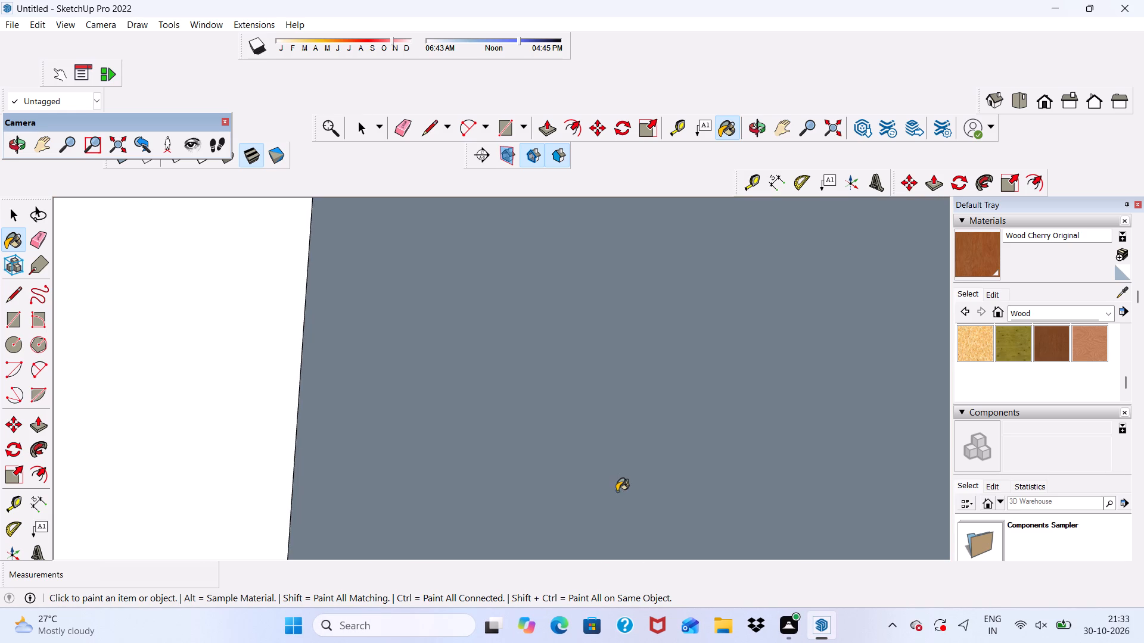
left_click(1037, 99)
scroll(873, 242, "down", 5)
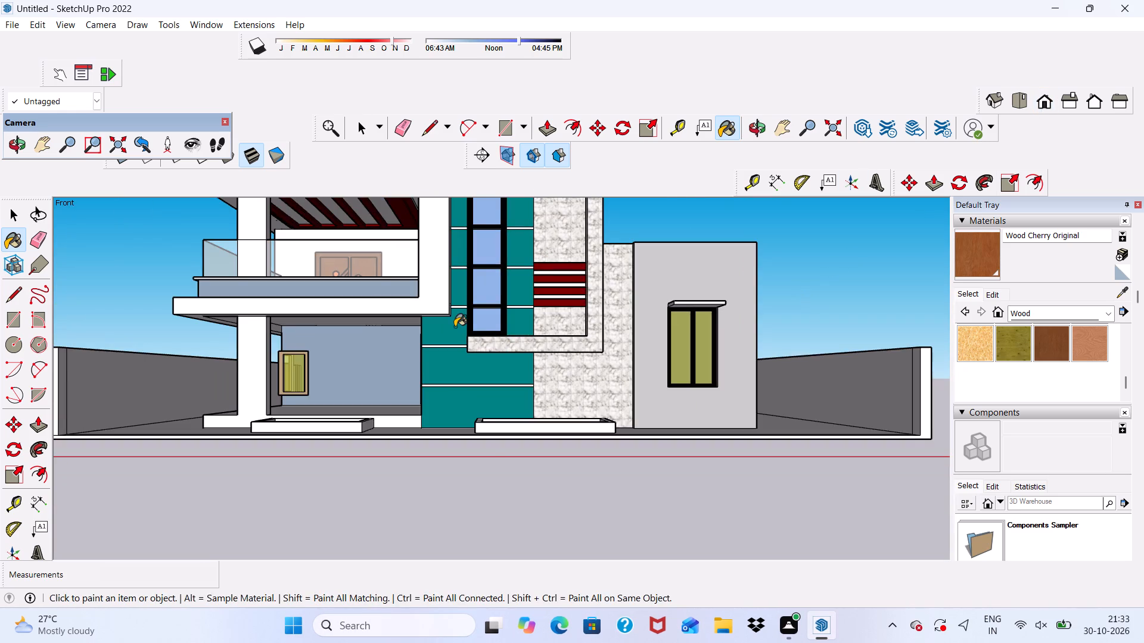
middle_click_drag(455, 327, 612, 343)
scroll(522, 376, "up", 13)
scroll(470, 489, "up", 2)
left_click(447, 492)
scroll(511, 515, "up", 2)
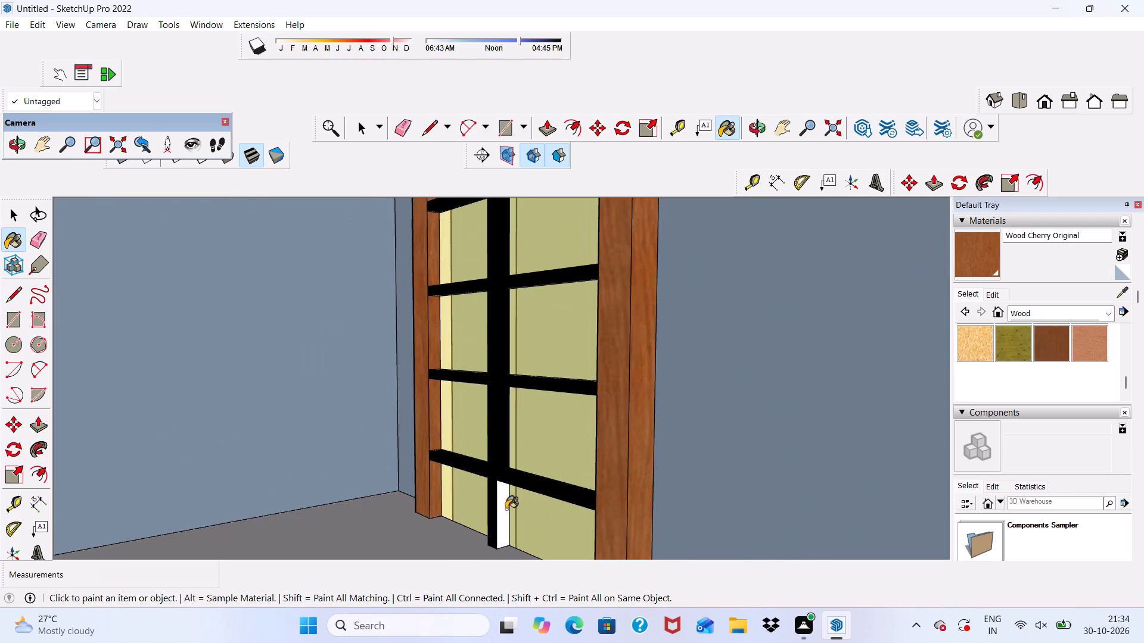
left_click(506, 509)
Paint the remaining lower right reveal segments of the gridded window frame with Wood Cherry Original.
middle_click_drag(503, 507, 750, 506)
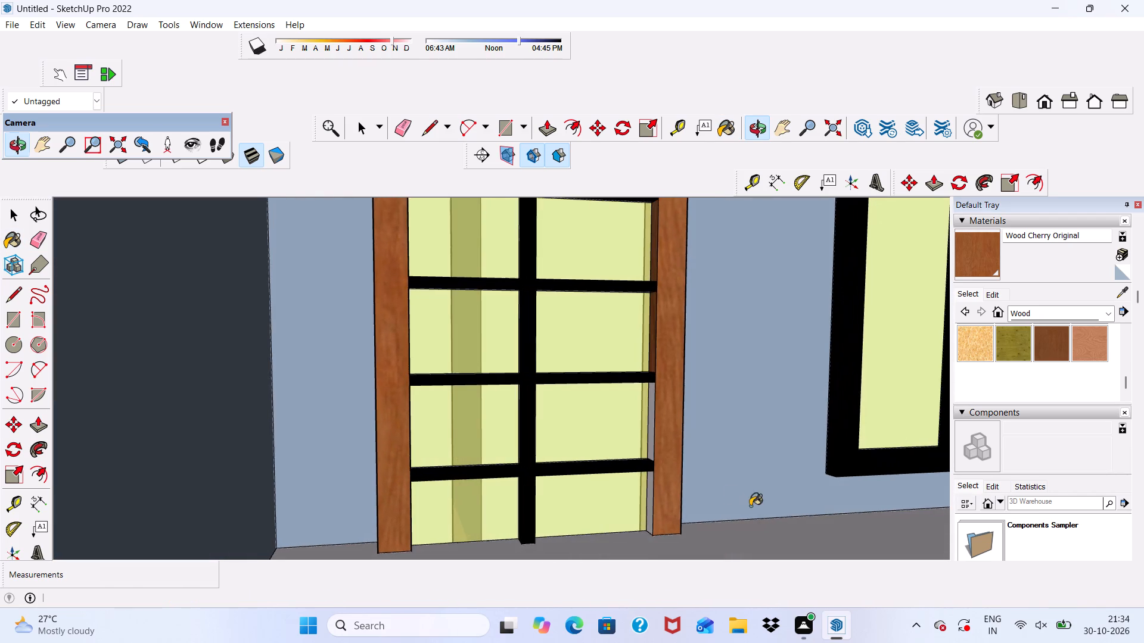
scroll(658, 469, "up", 4)
left_click(644, 394)
scroll(657, 472, "up", 1)
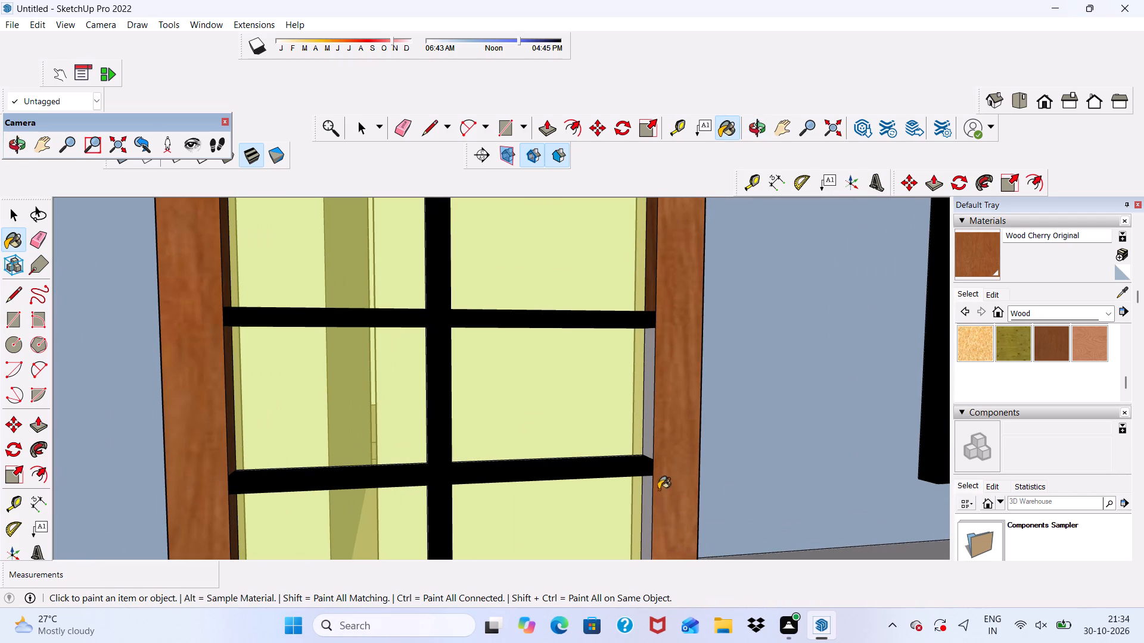
left_click(650, 505)
left_click(646, 411)
scroll(615, 397, "down", 7)
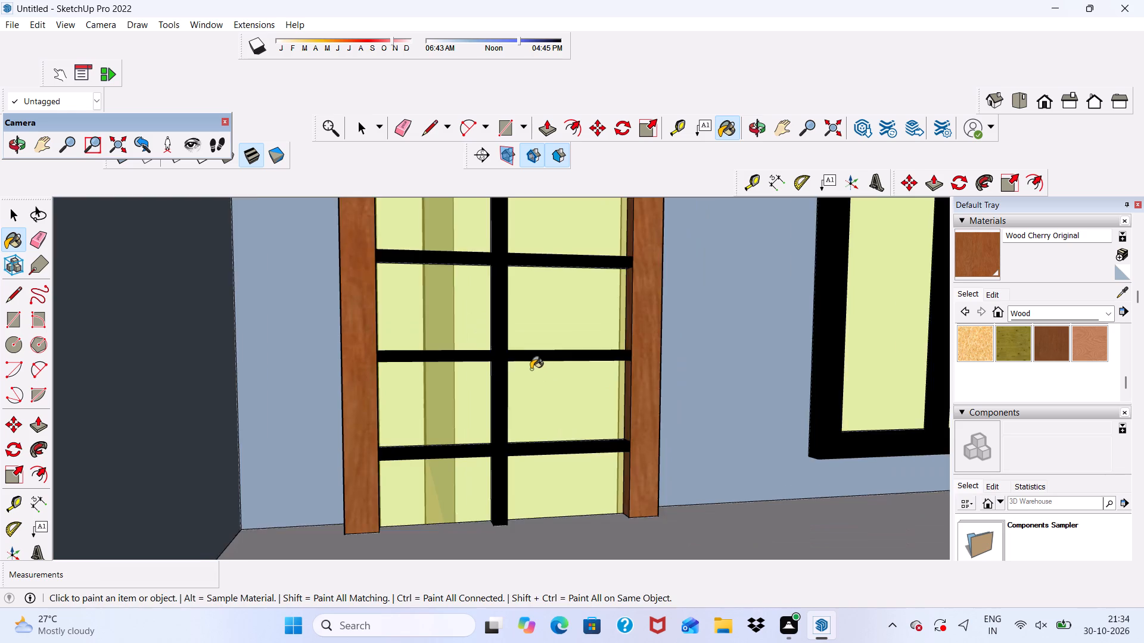
Examine the painted house exterior from the front and side, including the balcony and ground-floor windows.
scroll(531, 369, "down", 2)
middle_click_drag(530, 369, 414, 322)
scroll(414, 322, "up", 1)
scroll(417, 329, "down", 8)
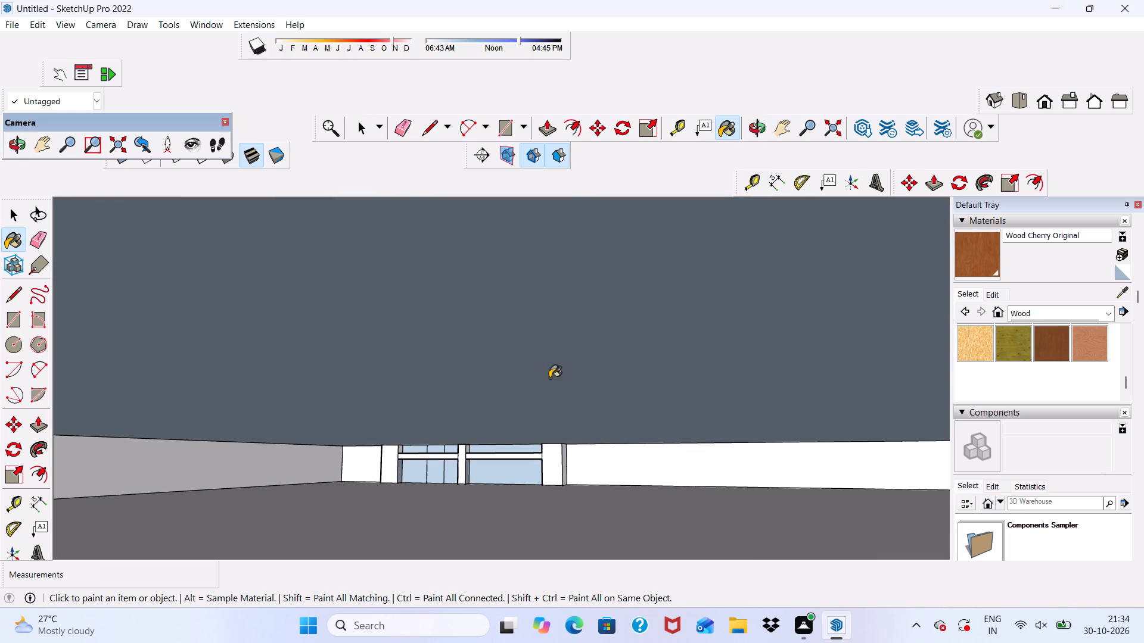
scroll(549, 378, "down", 4)
left_click(1039, 101)
scroll(894, 282, "down", 3)
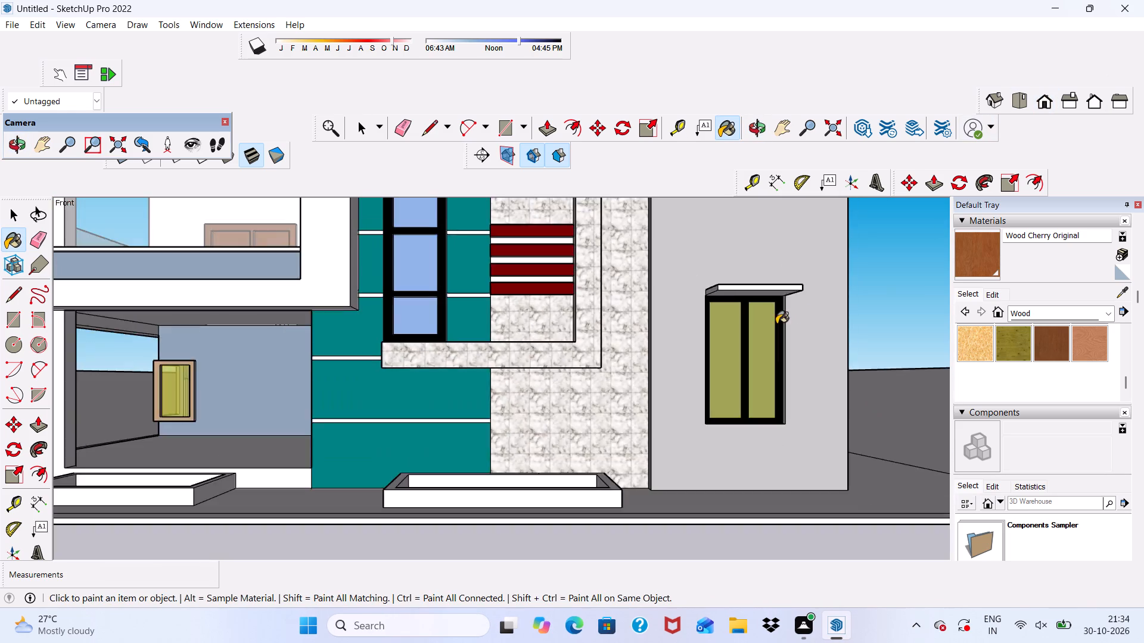
scroll(776, 324, "down", 14)
middle_click_drag(643, 404, 546, 447)
middle_click_drag(730, 432, 834, 429)
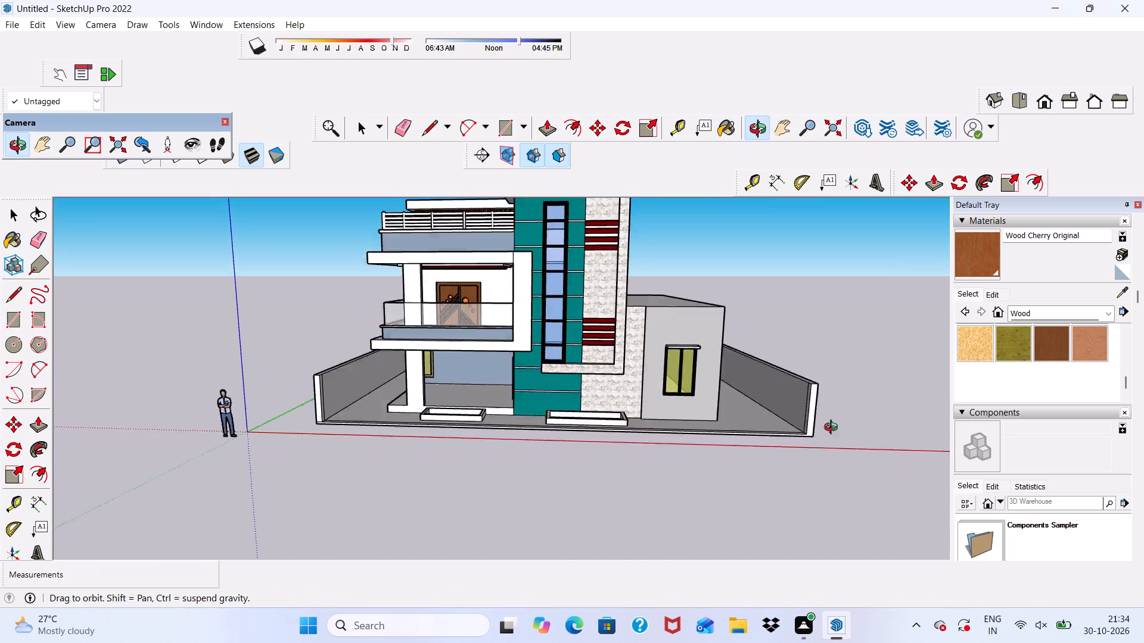
middle_click_drag(834, 429, 926, 445)
scroll(533, 354, "up", 4)
key("space")
scroll(531, 354, "down", 4)
middle_click_drag(464, 345, 630, 362)
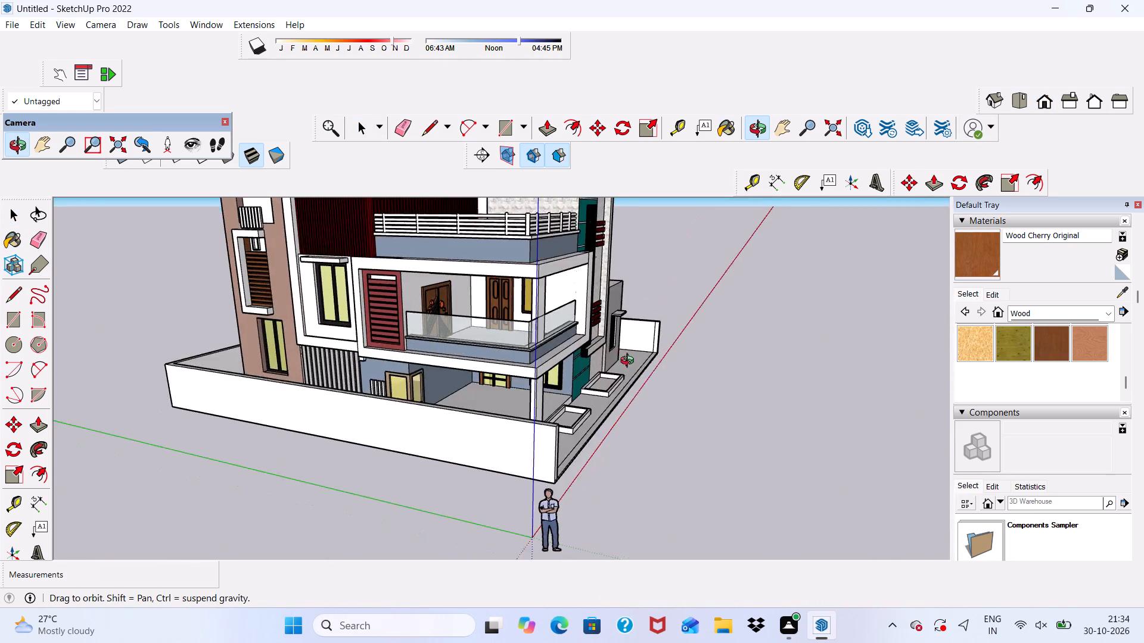
middle_click_drag(630, 362, 629, 354)
scroll(573, 380, "up", 4)
scroll(537, 319, "down", 8)
middle_click_drag(383, 349, 503, 352)
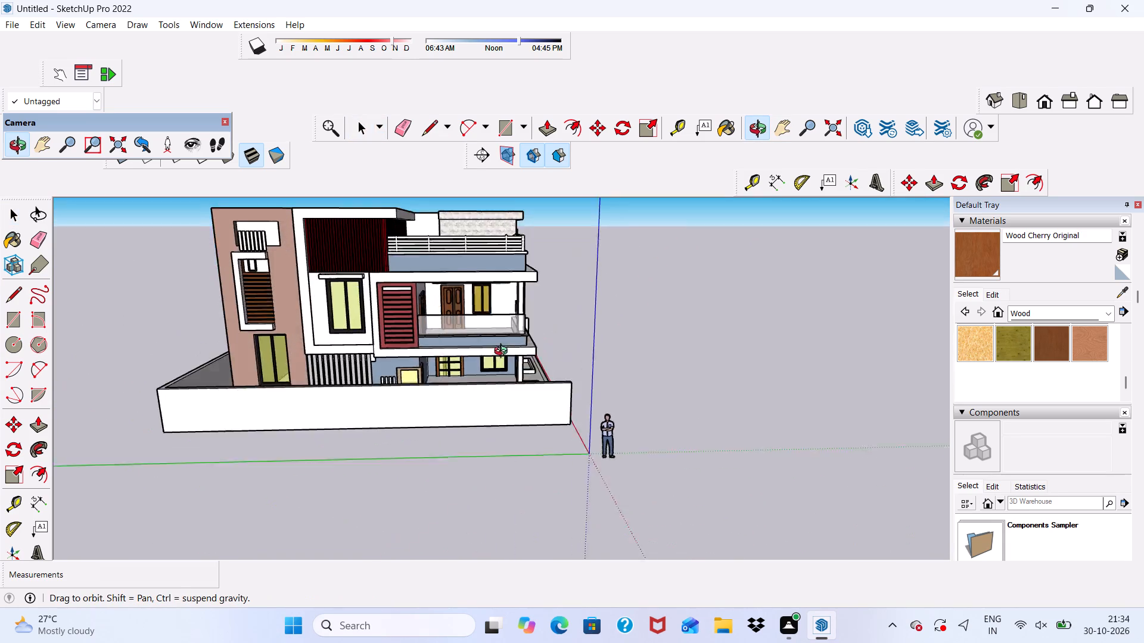
middle_click_drag(503, 352, 422, 313)
middle_click_drag(422, 323, 233, 355)
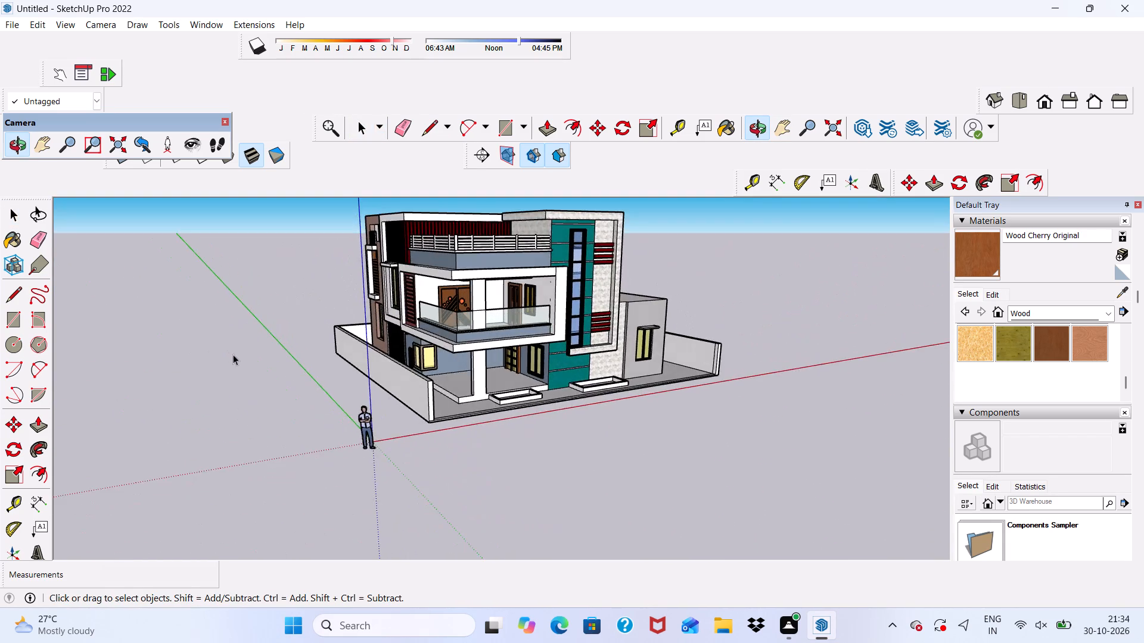
Paint the ground-floor porch floor and the outer side face of its raised base with Field Square Tile.
scroll(408, 341, "up", 6)
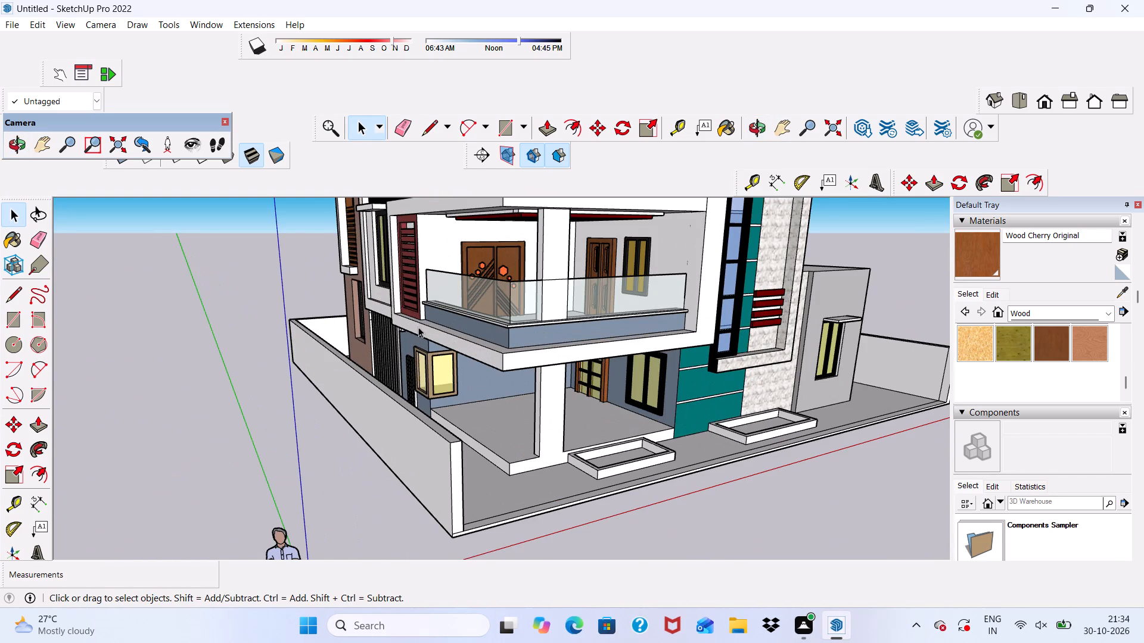
scroll(422, 335, "down", 2)
scroll(439, 368, "up", 9)
scroll(570, 354, "down", 2)
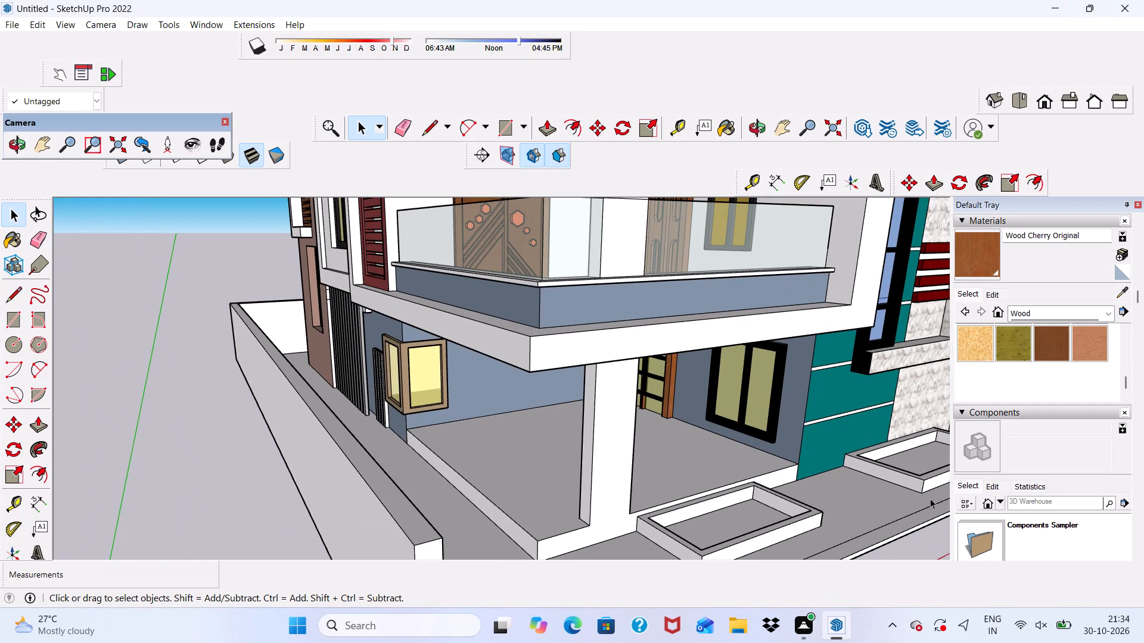
left_click(1103, 317)
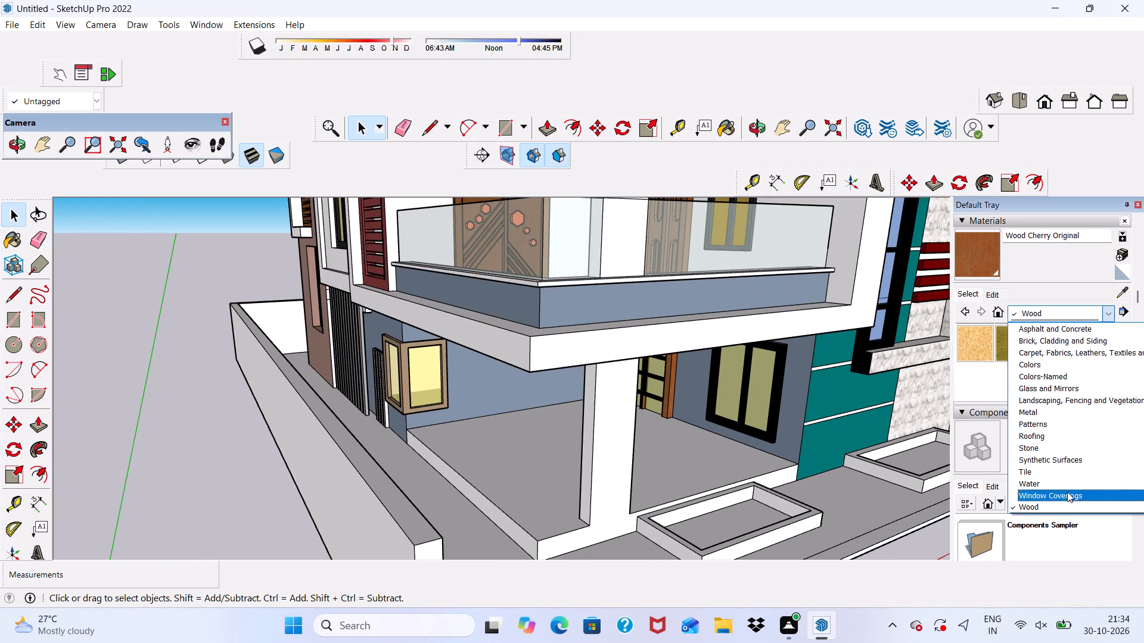
left_click(1054, 469)
left_click(1049, 380)
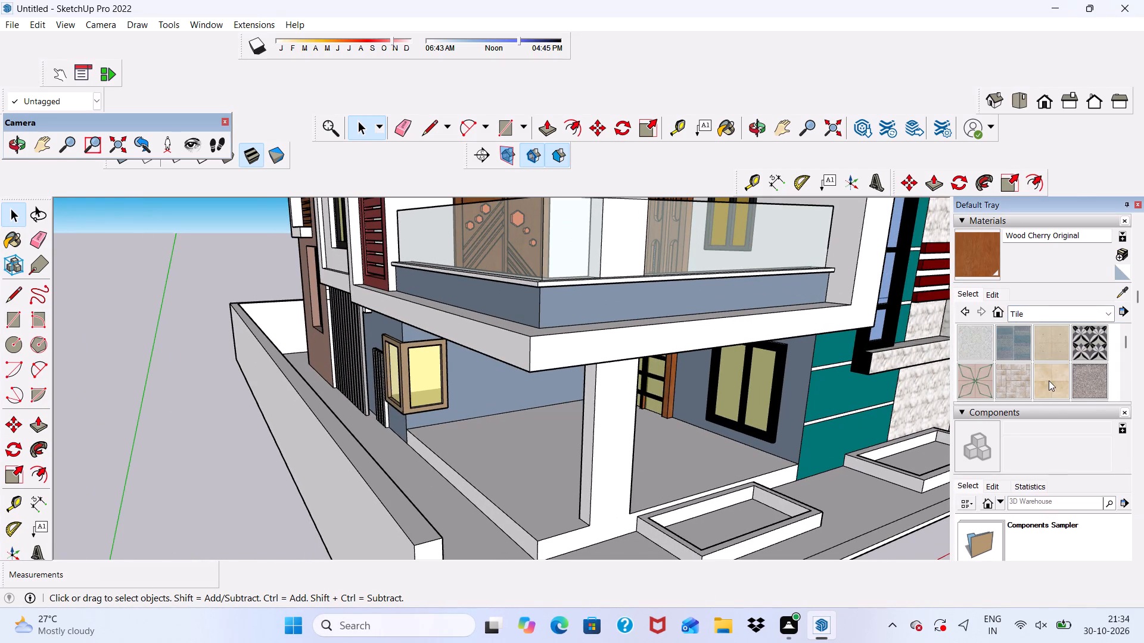
scroll(846, 427, "up", 4)
left_click(610, 474)
scroll(610, 474, "down", 6)
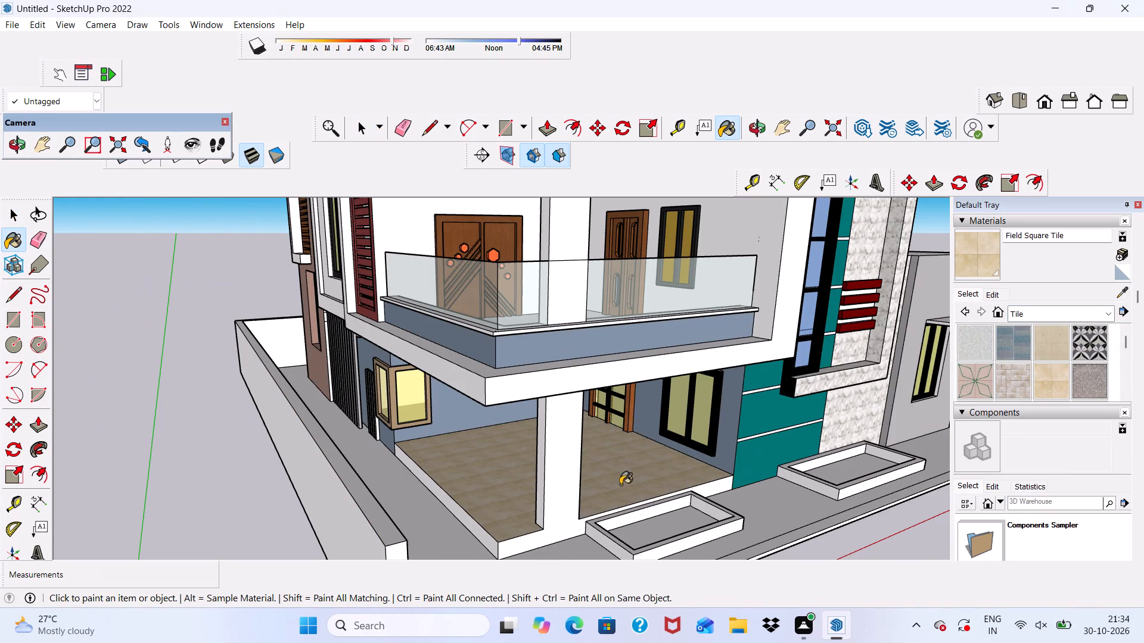
scroll(541, 563, "up", 11)
left_click(455, 529)
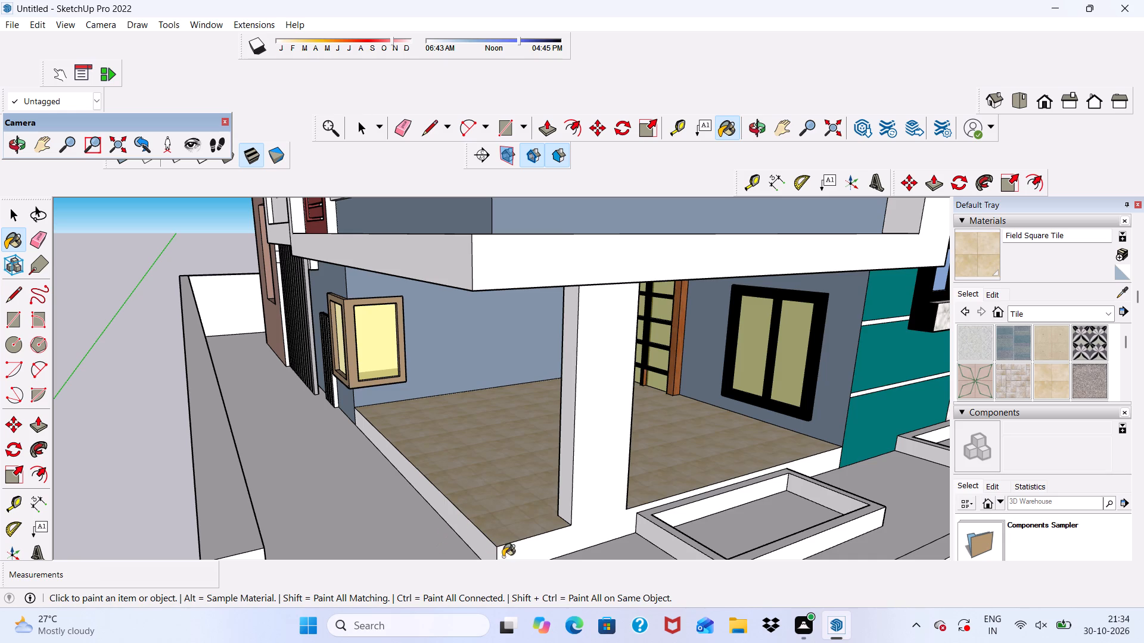
Paint the floor of the glass-railed first-floor balcony with Field Rectangle Tile.
scroll(518, 513, "down", 8)
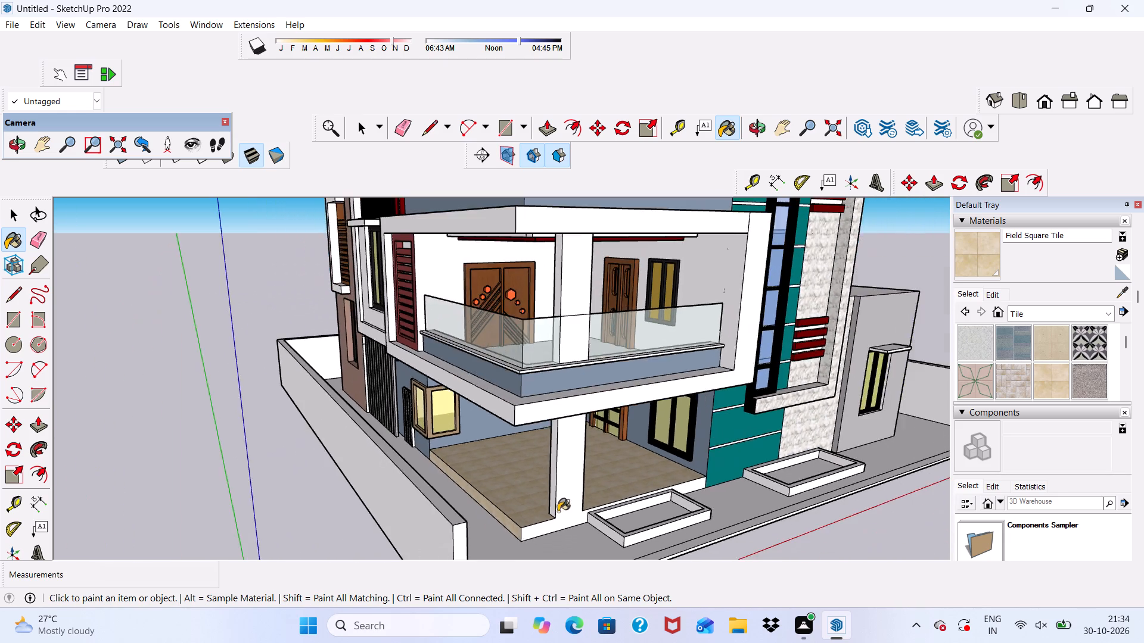
middle_click_drag(570, 535, 545, 537)
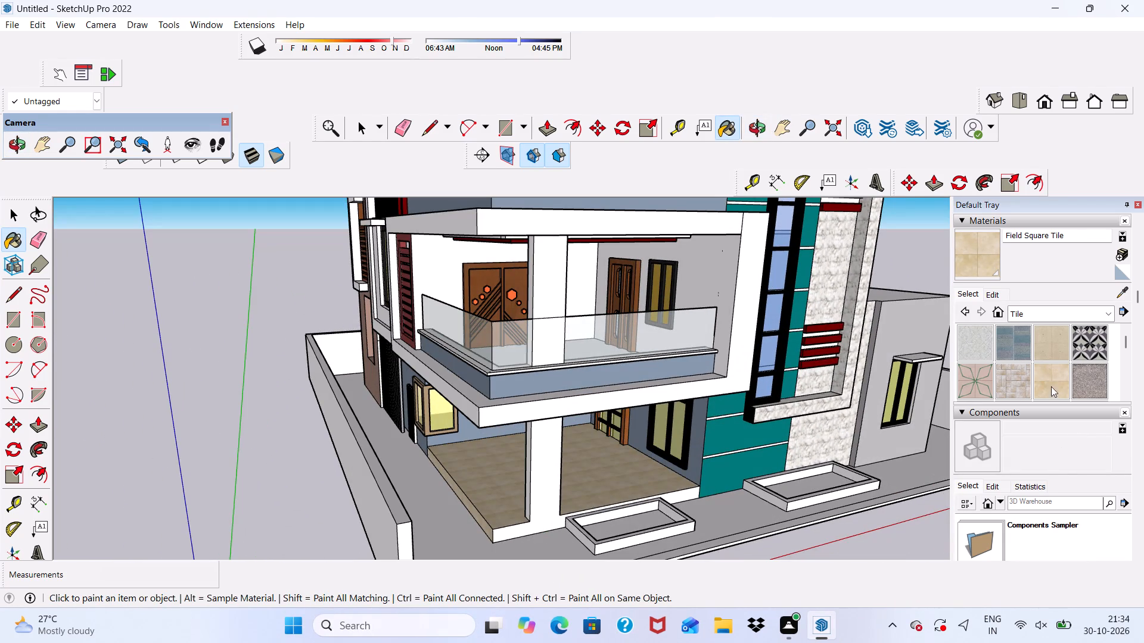
left_click(1017, 369)
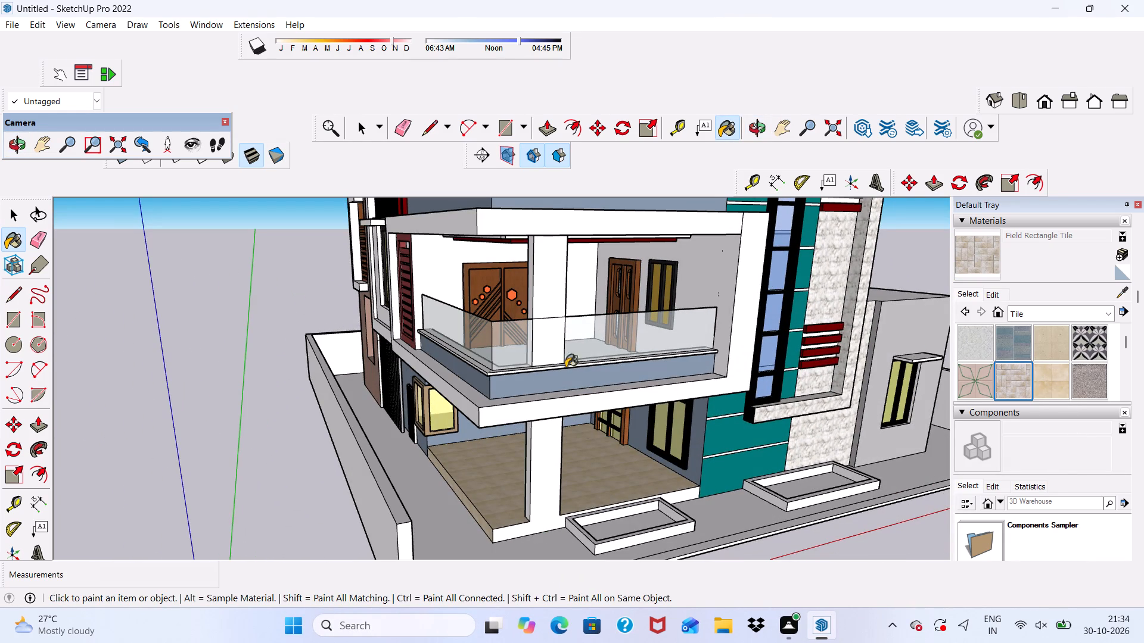
middle_click_drag(562, 326, 578, 431)
scroll(578, 422, "up", 3)
left_click(626, 397)
scroll(620, 397, "down", 5)
middle_click_drag(607, 401, 566, 309)
Paint the ground surface around the house inside the compound wall with Field Square Tile.
left_click(1060, 375)
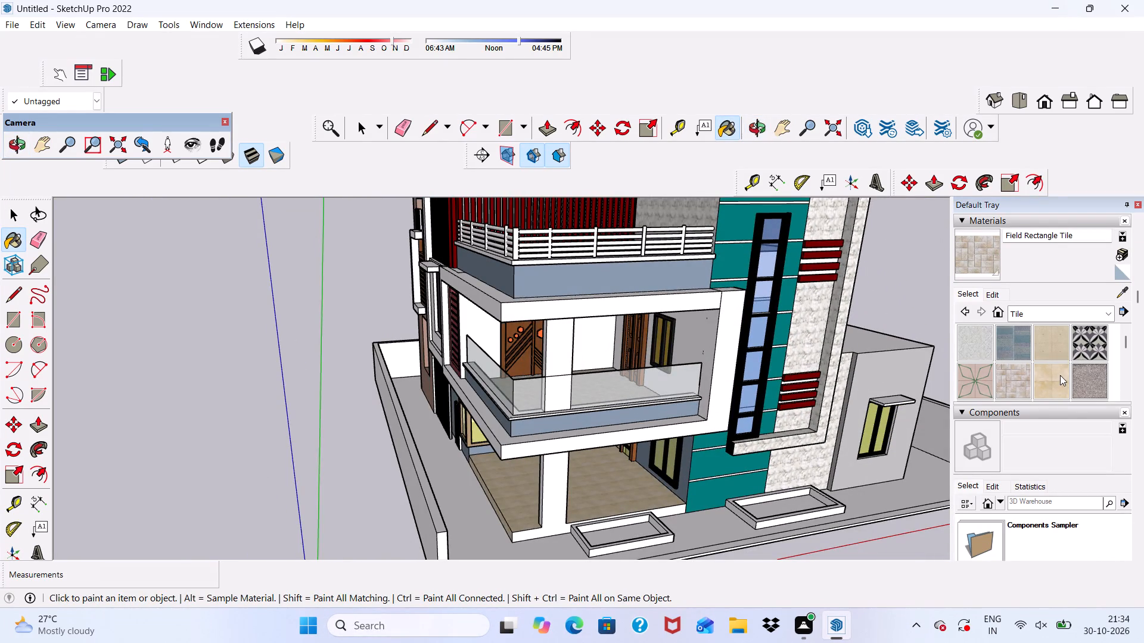
scroll(725, 495, "up", 4)
scroll(376, 536, "up", 2)
left_click(310, 493)
scroll(332, 423, "down", 9)
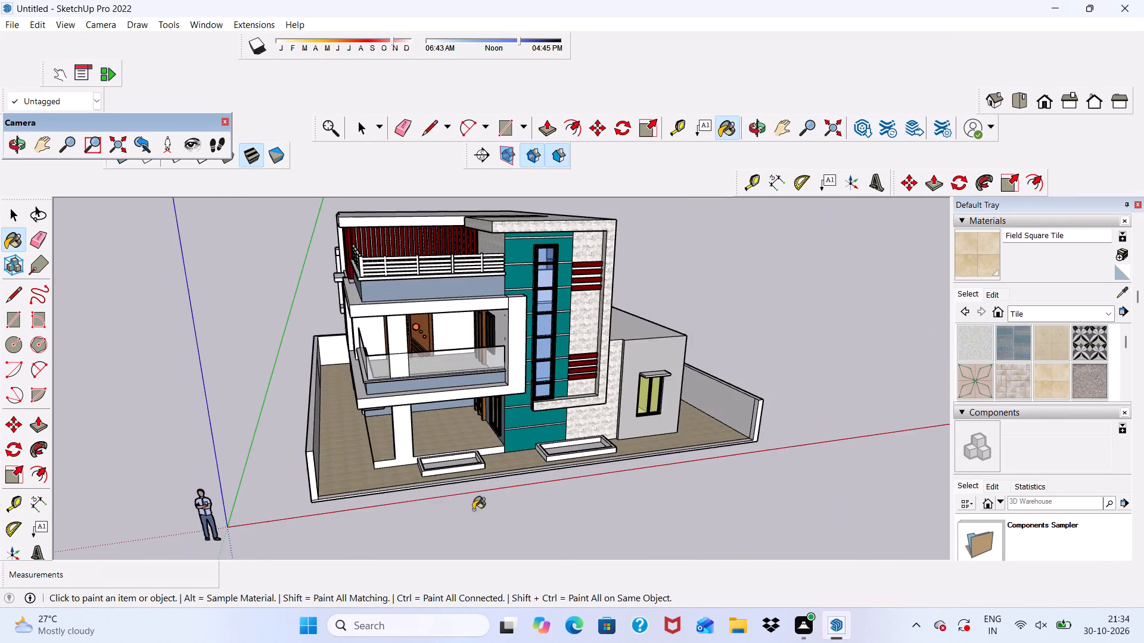
Examine the tiled ground, porch, balconies and facades of the house from several angles.
middle_click_drag(506, 517, 424, 560)
scroll(652, 477, "up", 4)
scroll(645, 421, "down", 4)
middle_click_drag(613, 451, 774, 336)
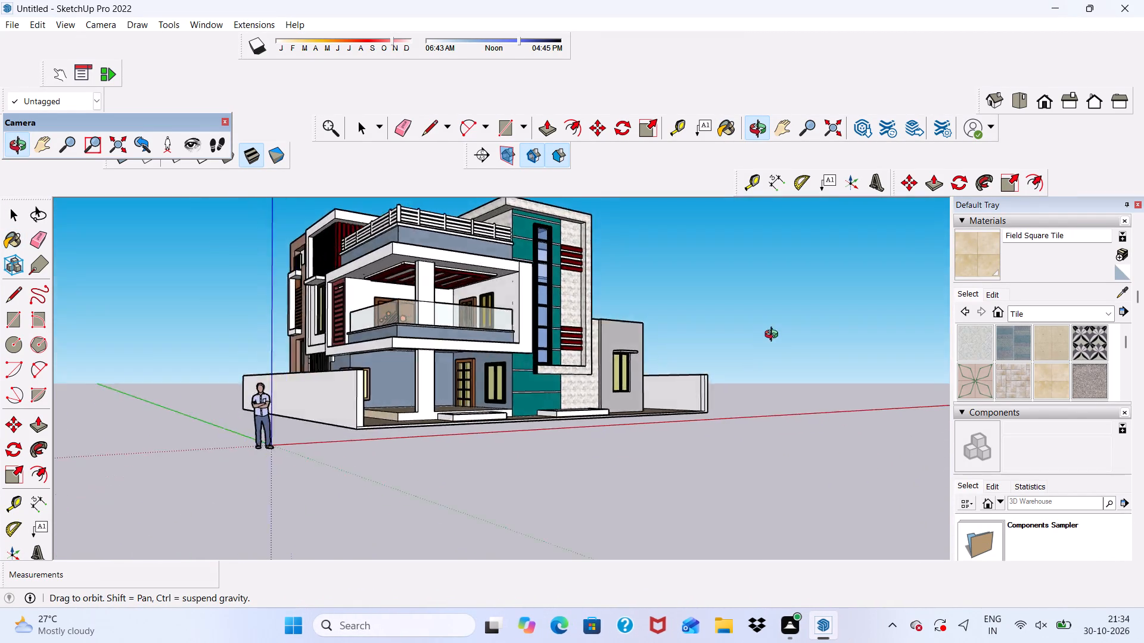
middle_click_drag(774, 336, 778, 413)
scroll(546, 412, "up", 5)
scroll(546, 411, "down", 4)
key("space")
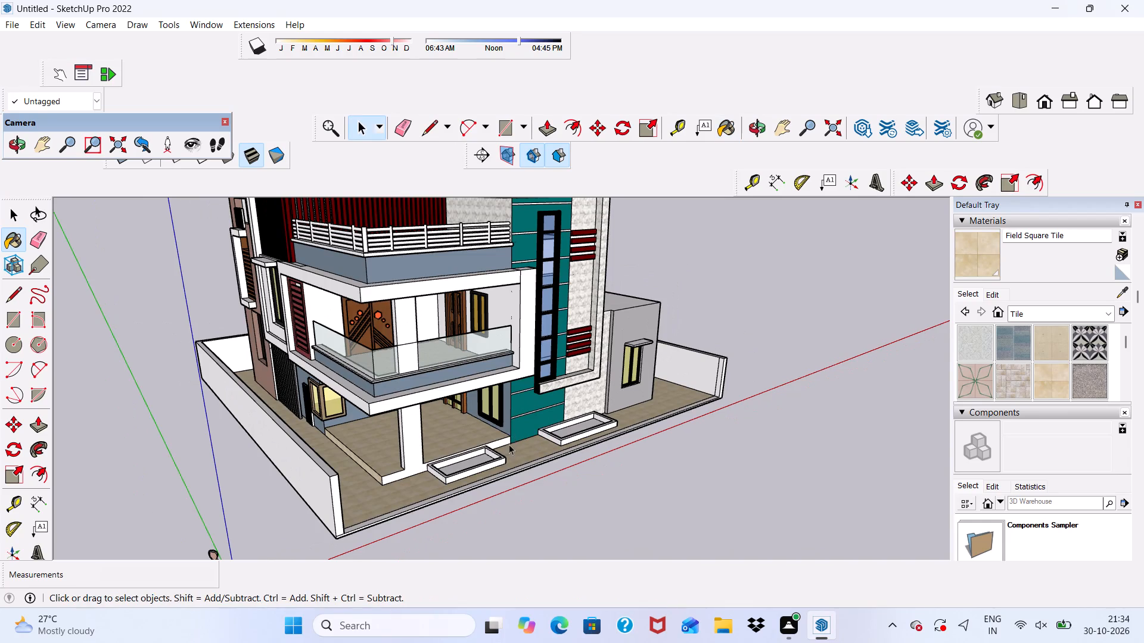
scroll(507, 445, "down", 3)
middle_click_drag(506, 446, 422, 367)
scroll(422, 367, "up", 11)
scroll(424, 307, "down", 1)
middle_click_drag(452, 349, 629, 379)
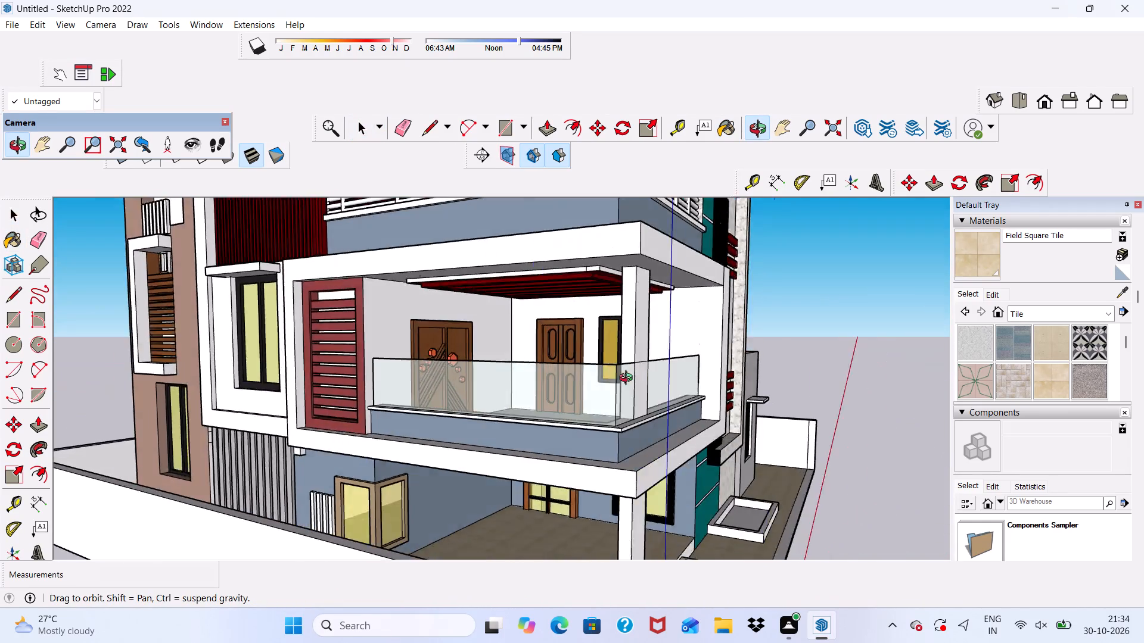
middle_click_drag(629, 379, 585, 365)
scroll(526, 374, "up", 1)
scroll(508, 337, "down", 10)
scroll(616, 439, "up", 1)
middle_click_drag(617, 441, 405, 448)
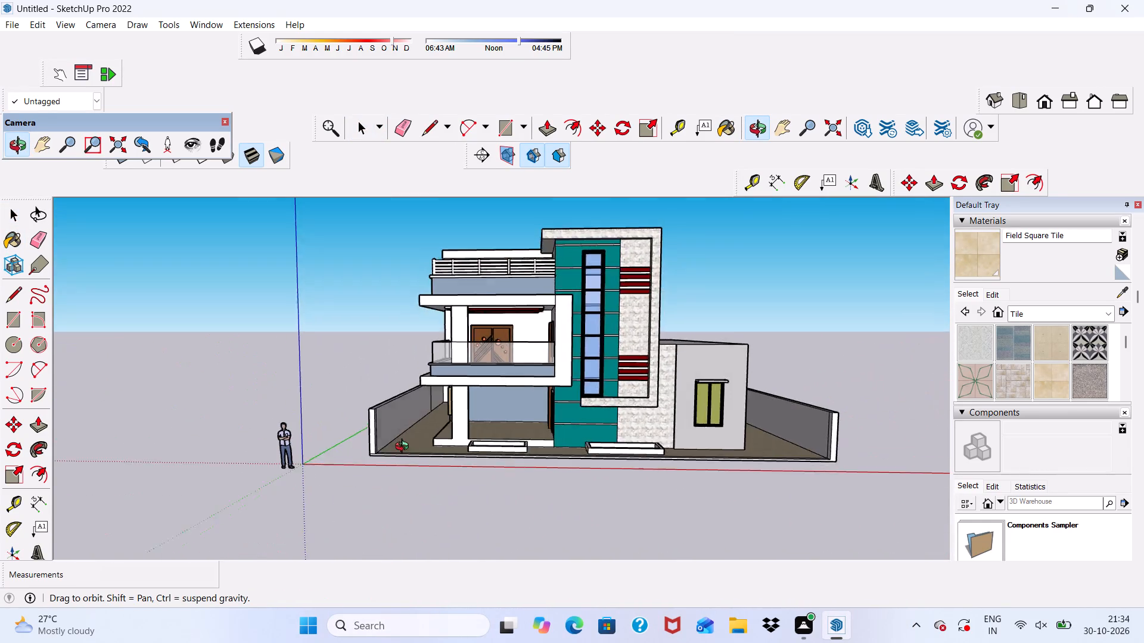
middle_click_drag(405, 448, 545, 491)
scroll(492, 314, "up", 9)
middle_click_drag(517, 270, 530, 233)
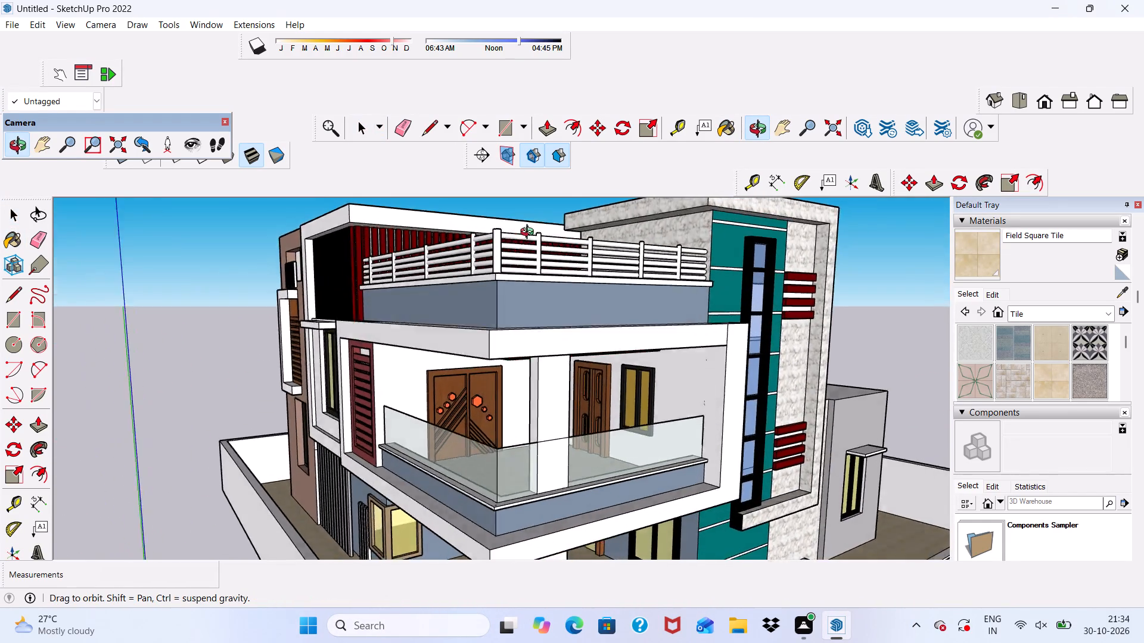
middle_click_drag(530, 233, 560, 236)
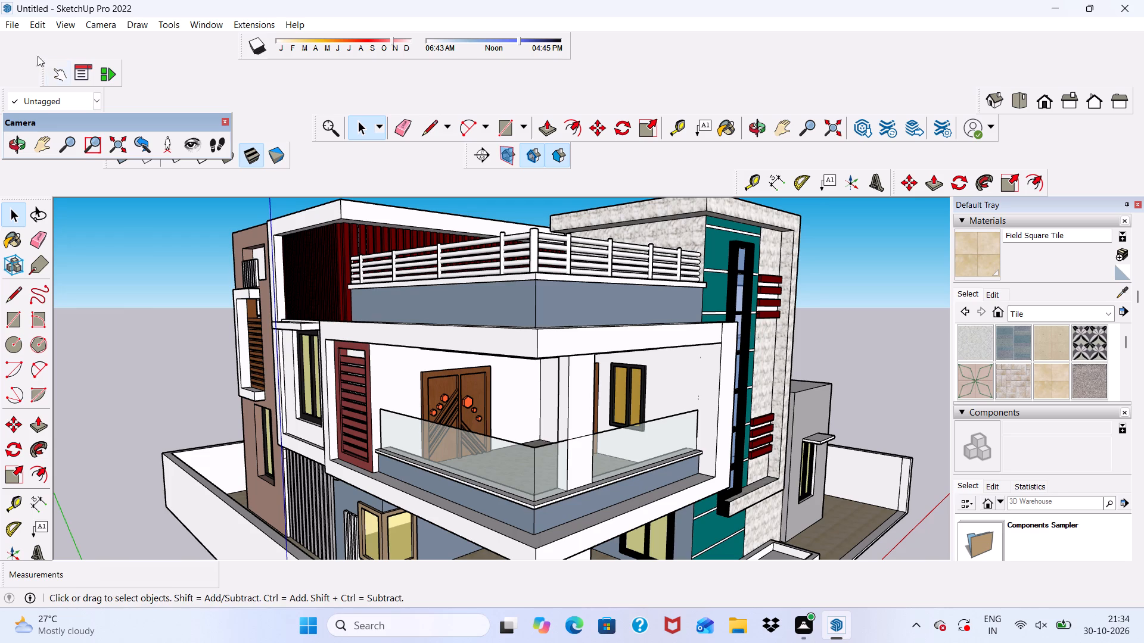
Import the hortensia SketchUp file from Downloads and place the plant inside the planter box beside the porch column.
left_click(13, 23)
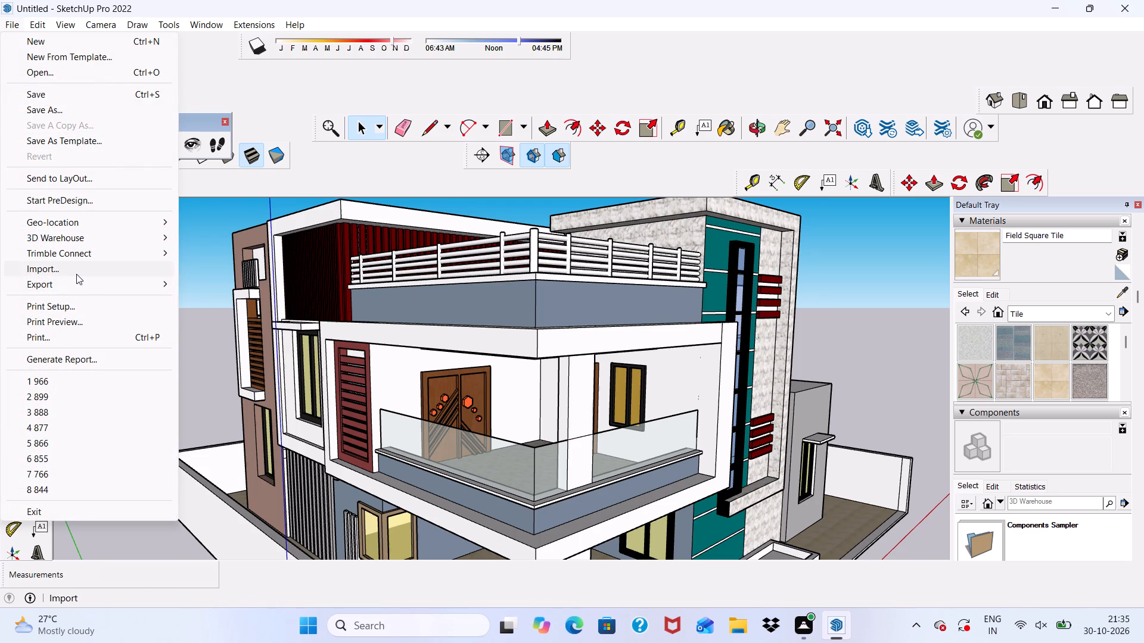
left_click(76, 270)
scroll(472, 272, "down", 4)
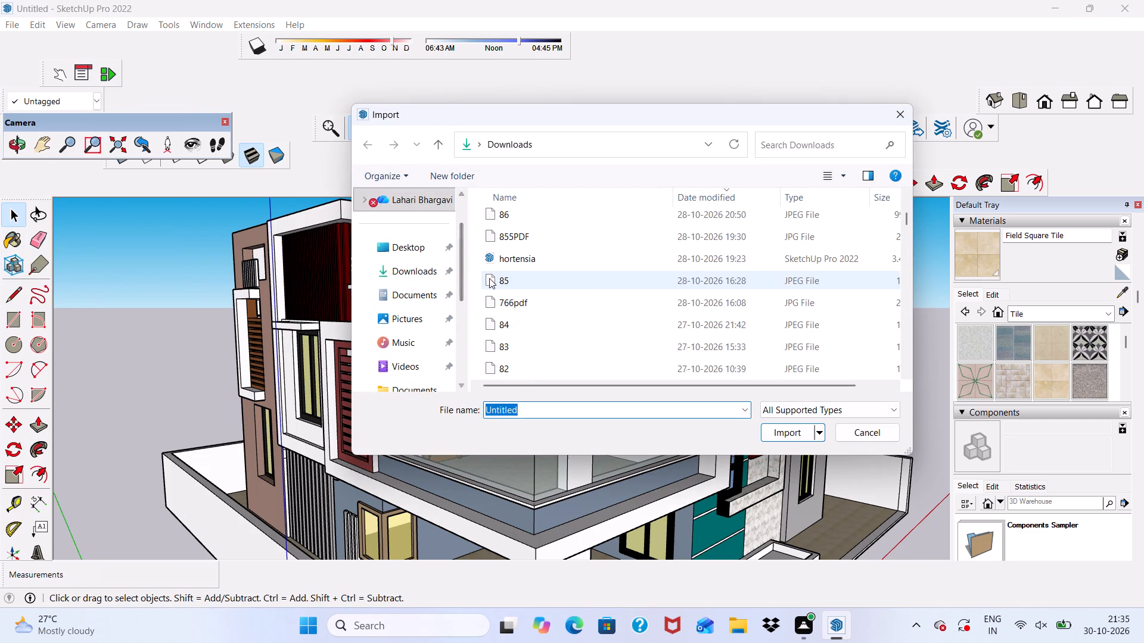
left_click(523, 256)
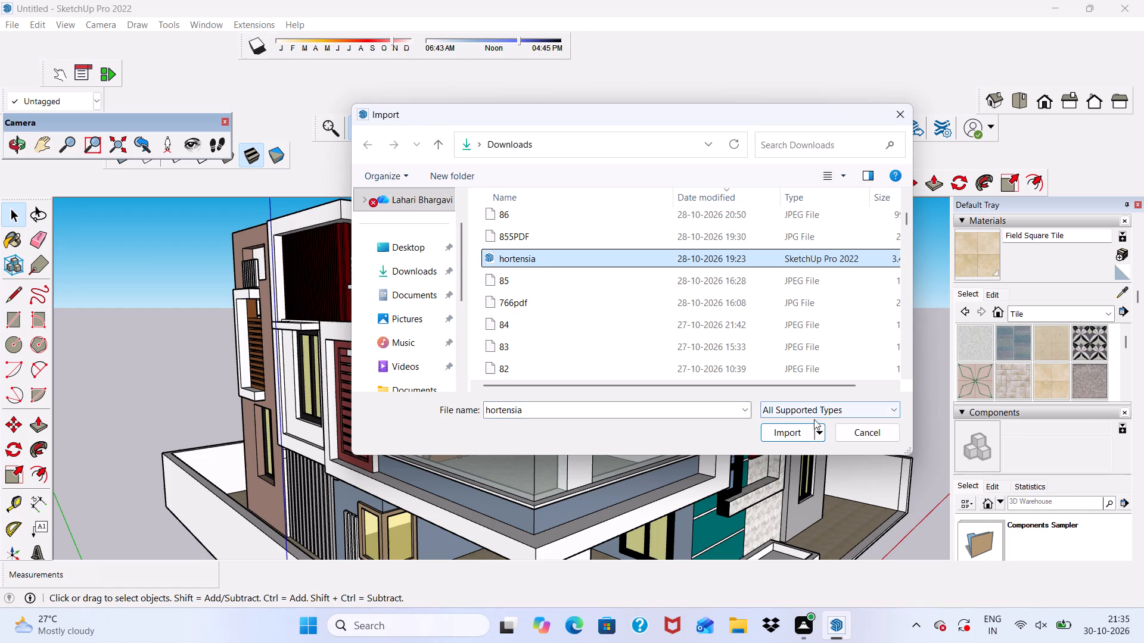
left_click(794, 433)
left_click(697, 366)
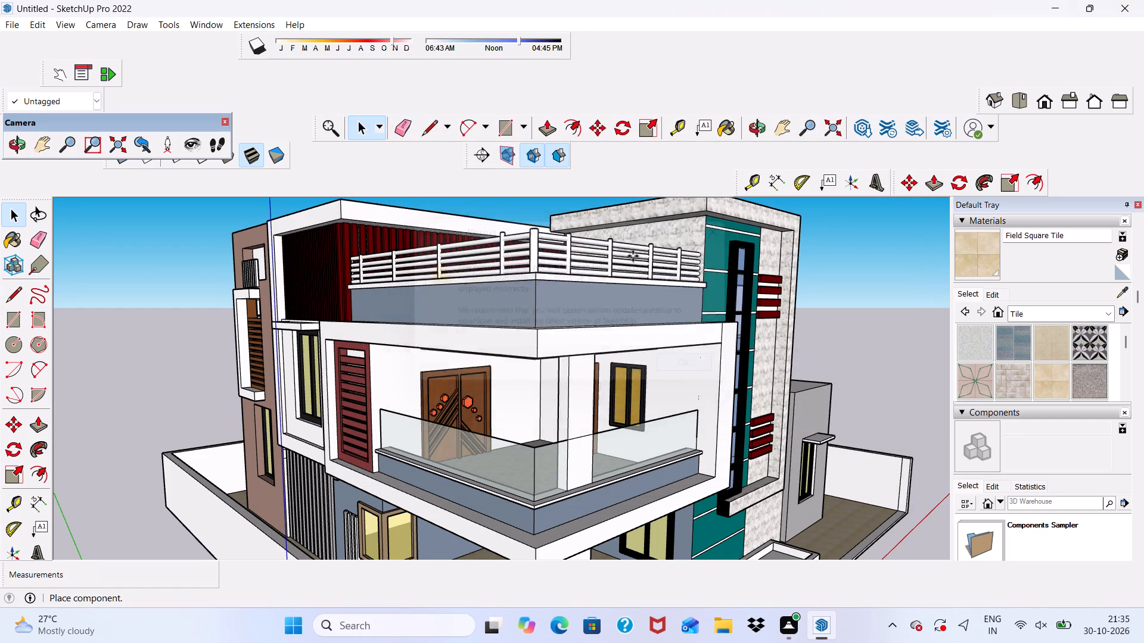
scroll(633, 256, "down", 4)
scroll(672, 296, "down", 5)
scroll(713, 440, "up", 11)
scroll(573, 445, "down", 3)
scroll(587, 497, "up", 8)
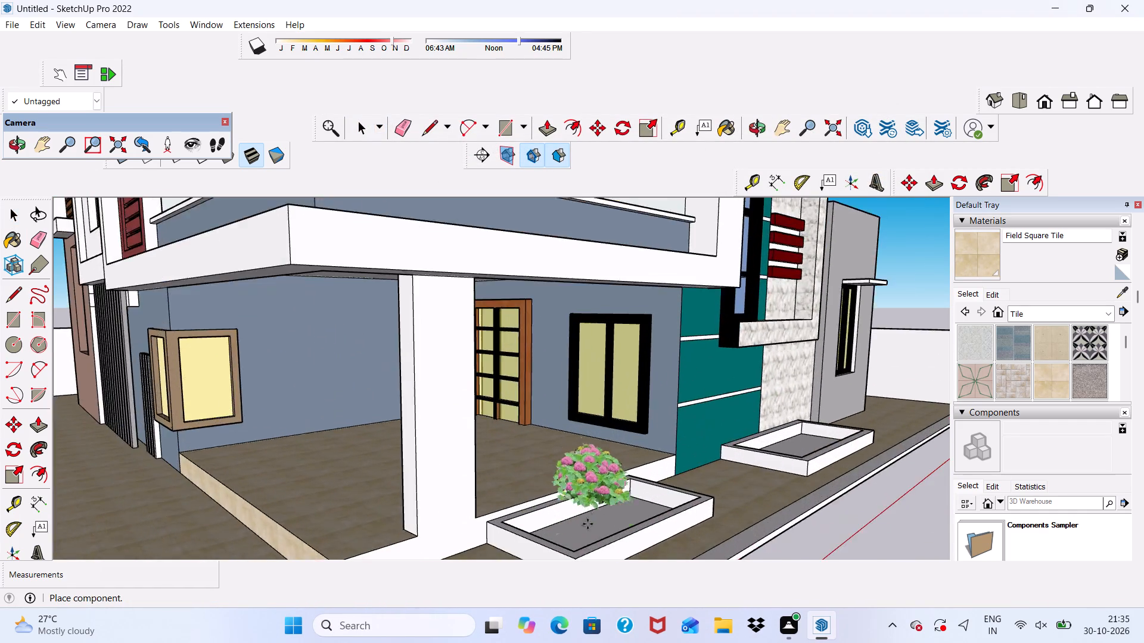
scroll(587, 524, "up", 5)
scroll(535, 447, "down", 6)
scroll(555, 519, "up", 16)
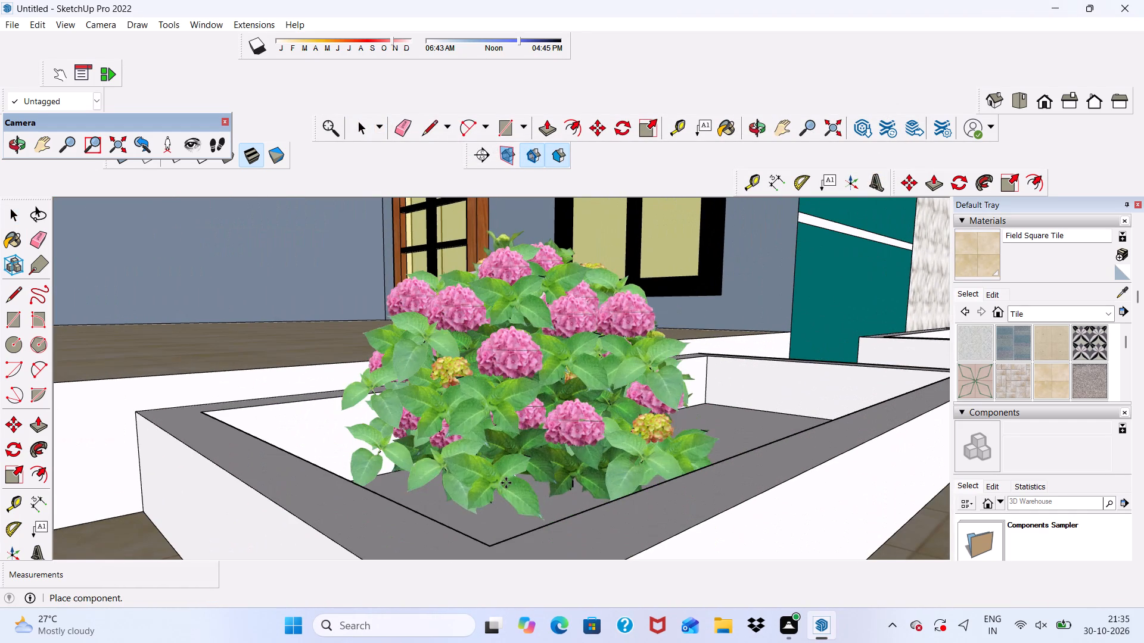
left_click(506, 483)
Copy the hortensia within the porch planter, moving the copy about 1' 11 1/2" along so the two plants stand side by side.
scroll(408, 491, "down", 4)
middle_click_drag(503, 497, 369, 520)
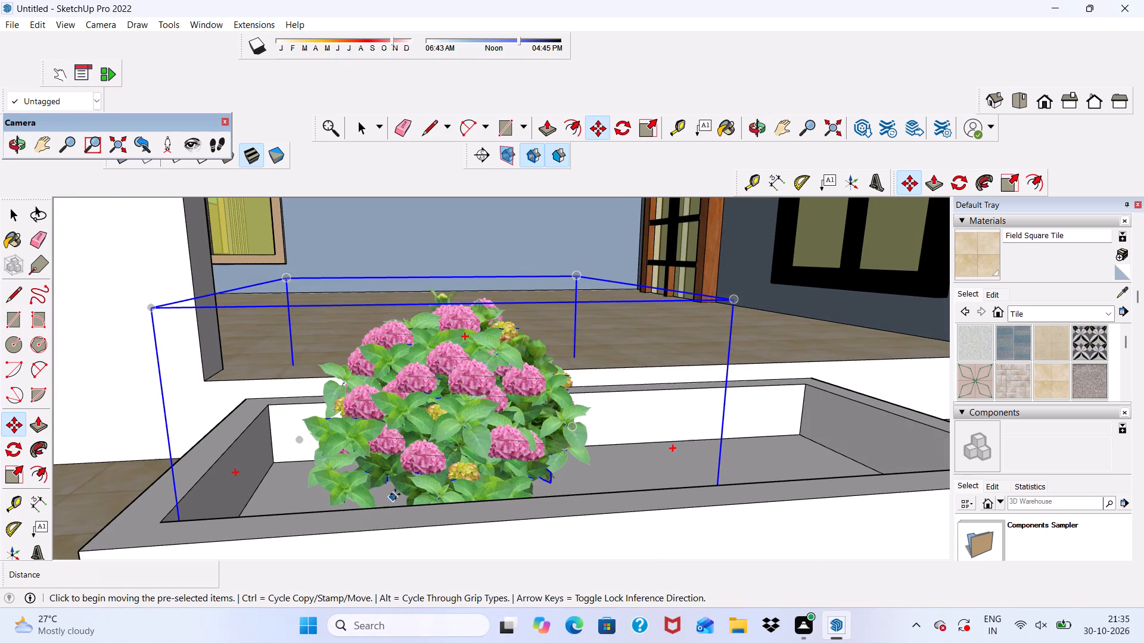
left_click(717, 469)
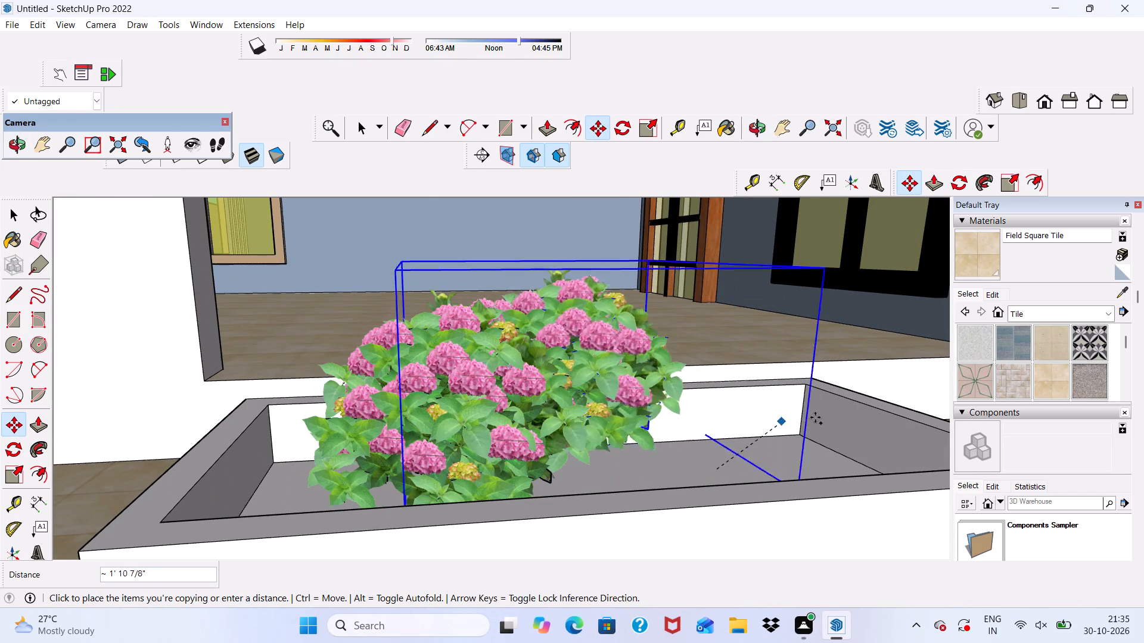
scroll(549, 367, "down", 6)
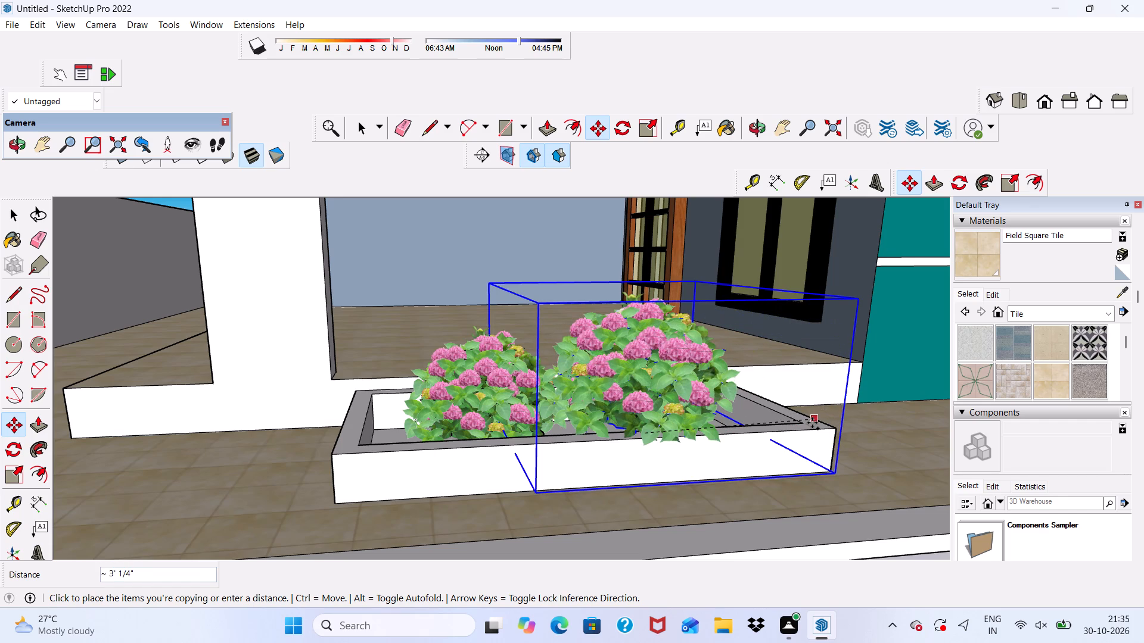
left_click(812, 423)
scroll(720, 384, "down", 4)
middle_click_drag(724, 432, 605, 449)
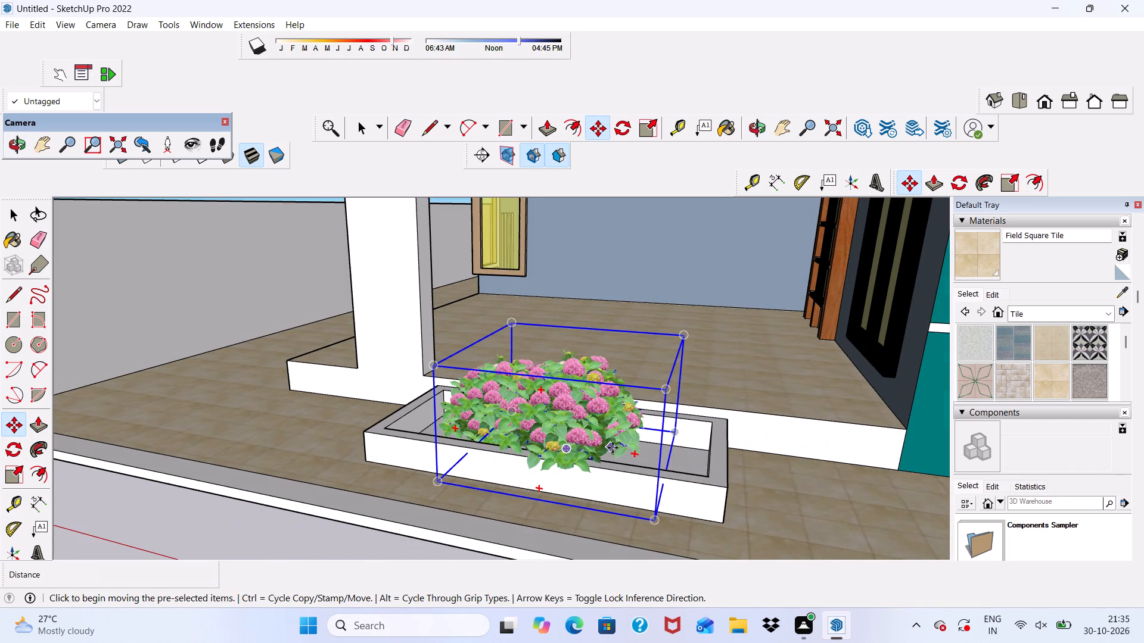
left_click(658, 523)
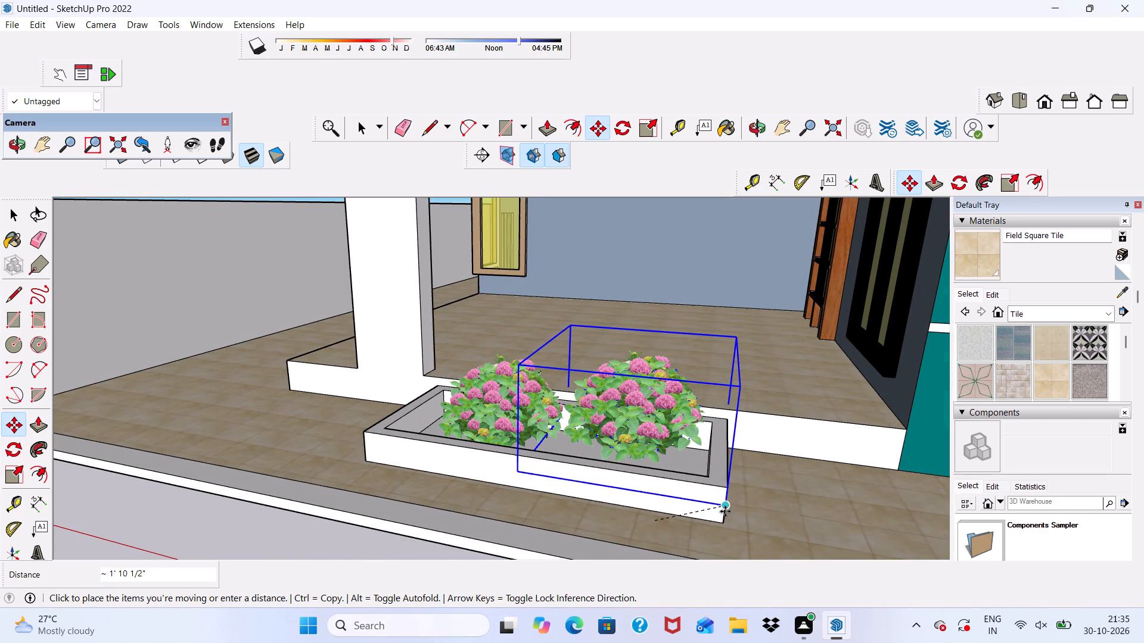
left_click(722, 519)
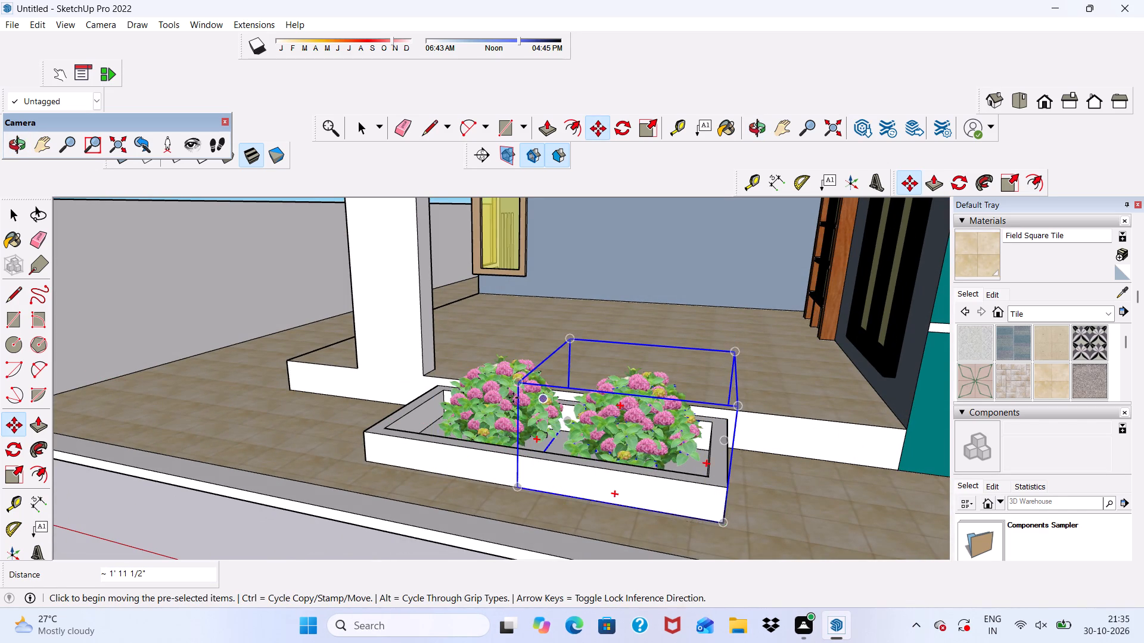
Copy the hortensia about 12' 4" across into the near end of the second planter, below the teal and stone wall.
scroll(508, 402, "down", 5)
left_click(634, 482)
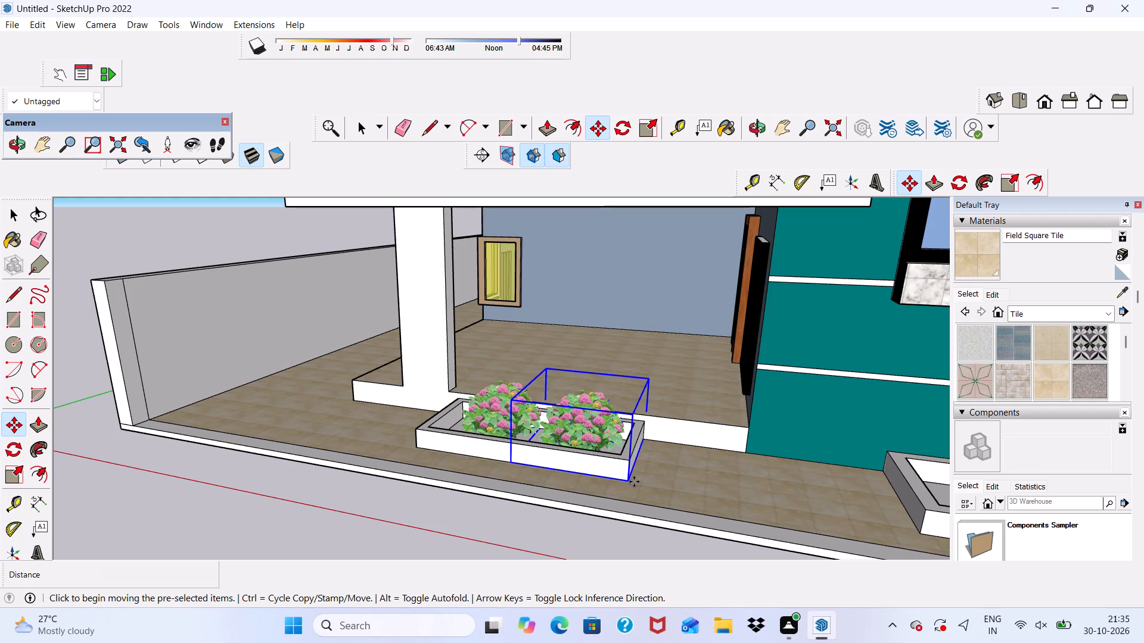
scroll(571, 461, "down", 2)
scroll(973, 499, "up", 5)
scroll(736, 434, "down", 6)
scroll(425, 436, "down", 3)
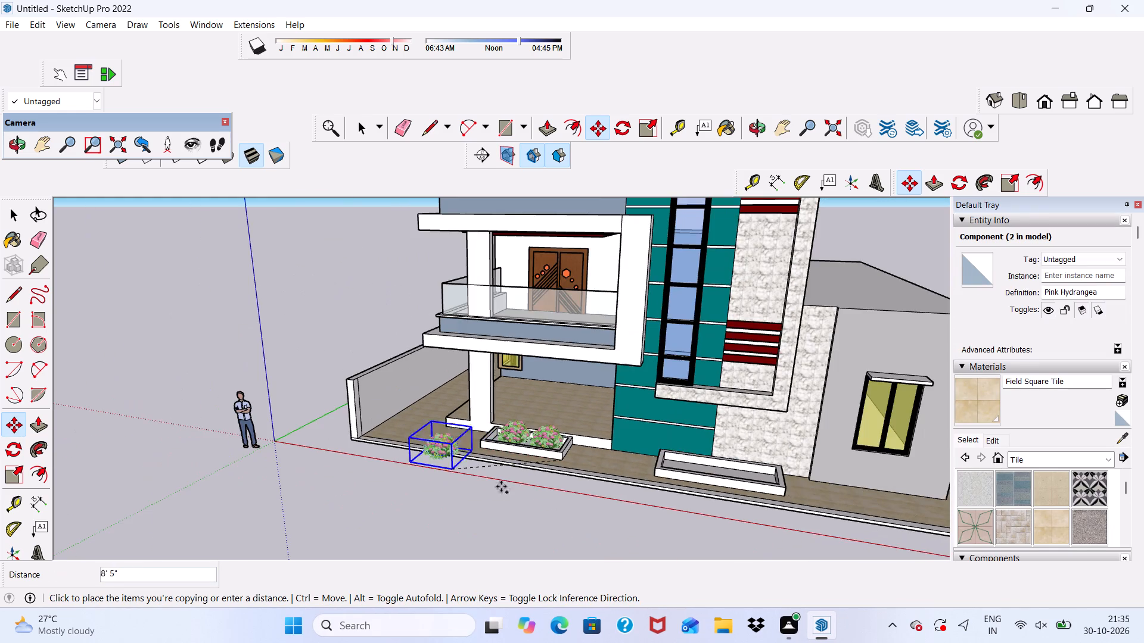
scroll(788, 488, "up", 5)
scroll(669, 491, "up", 3)
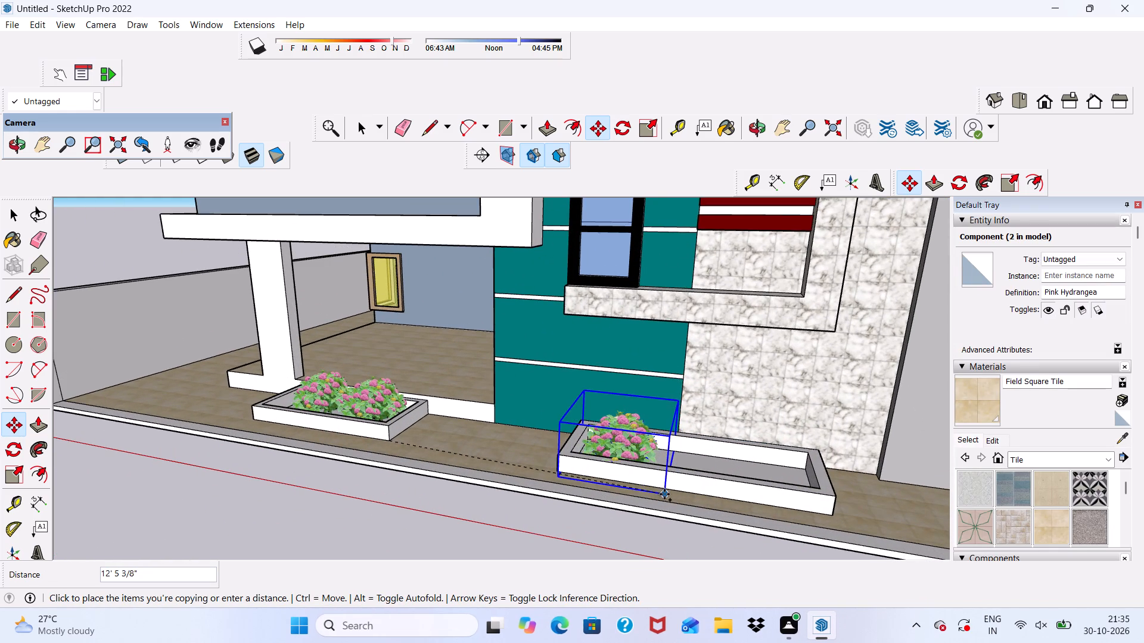
left_click(661, 493)
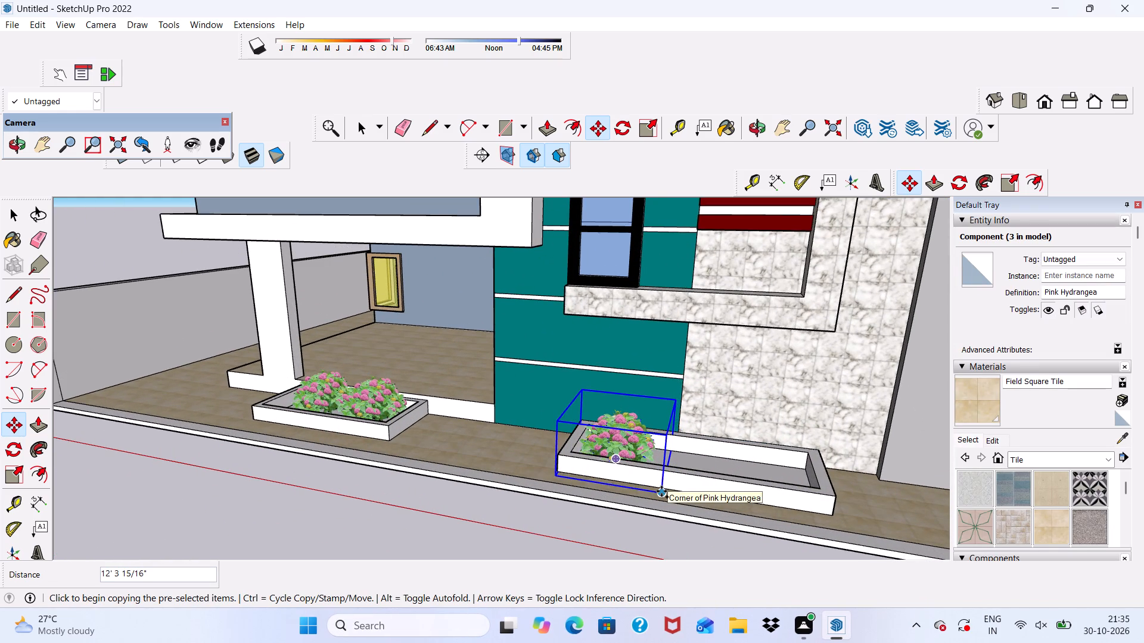
Copy the hortensia along the second planter at about 2' spacing until the plants reach its far end.
left_click(661, 491)
left_click(724, 494)
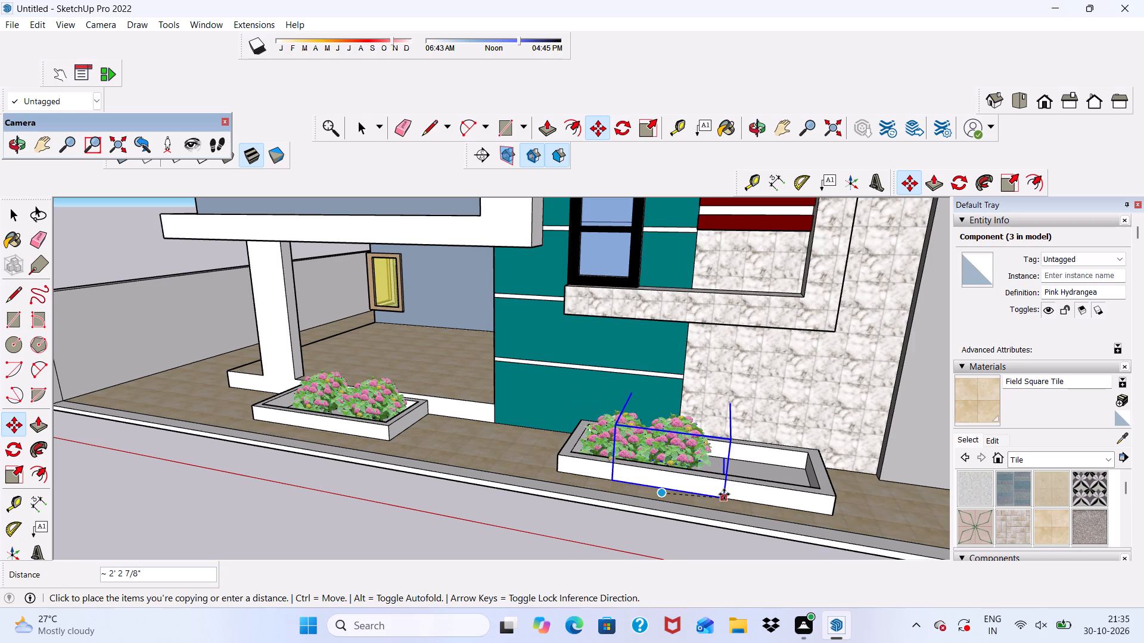
left_click(720, 500)
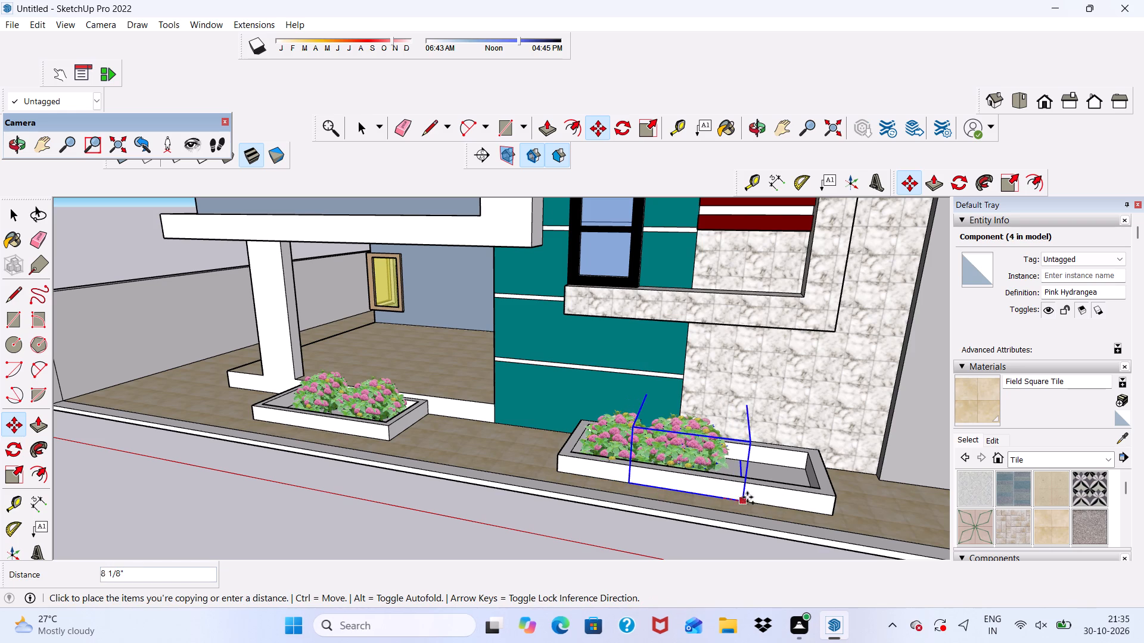
left_click(786, 501)
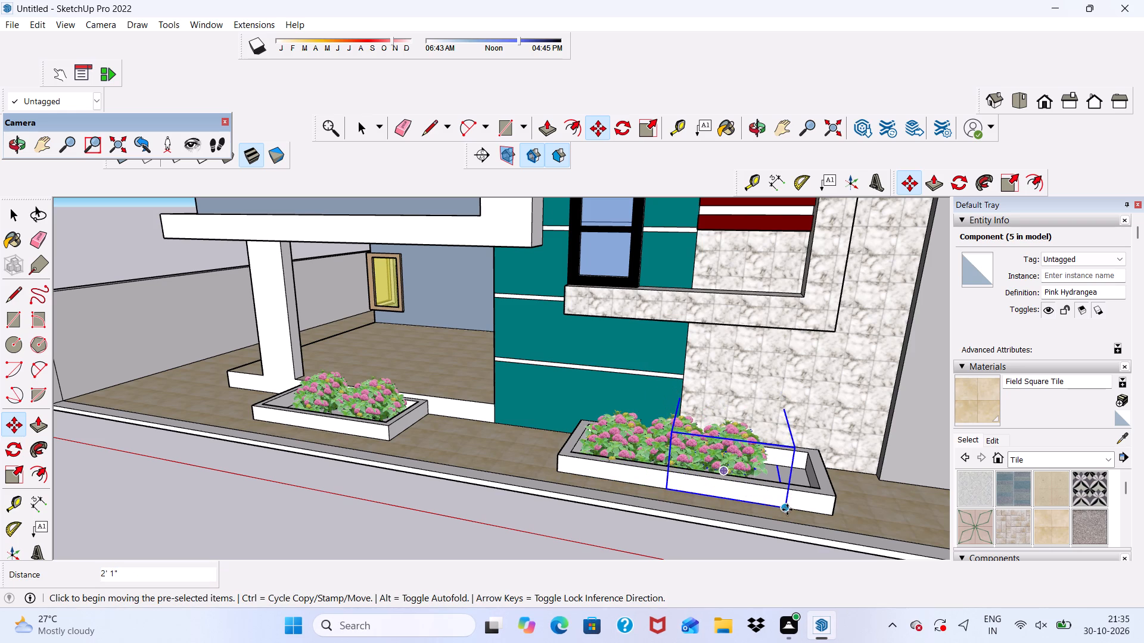
left_click(787, 510)
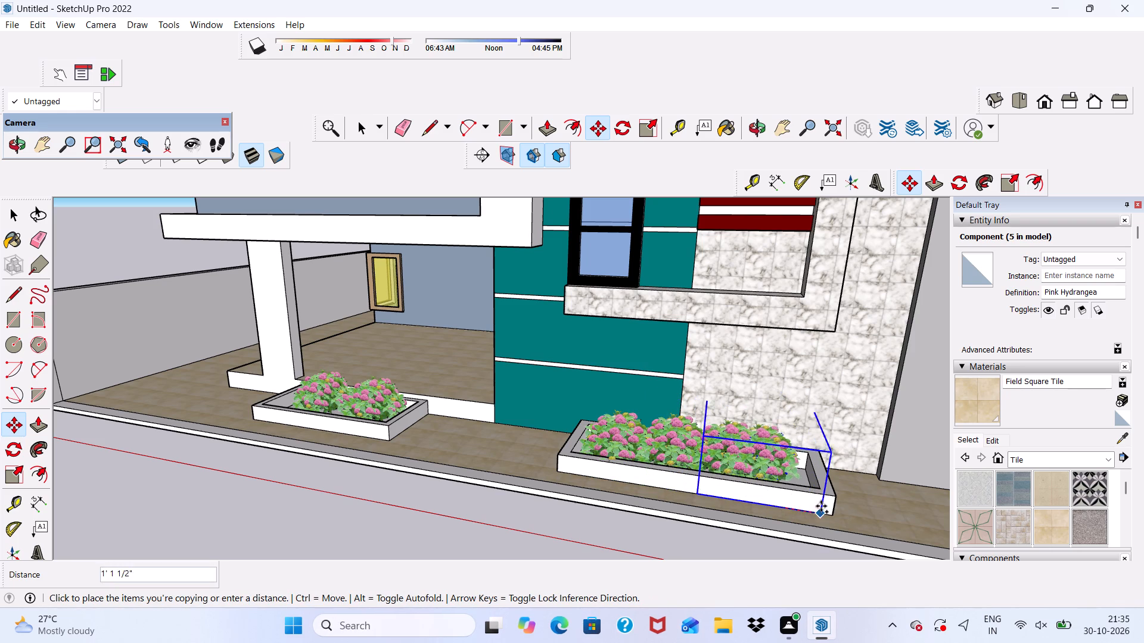
left_click(843, 514)
scroll(775, 436, "down", 5)
key("space")
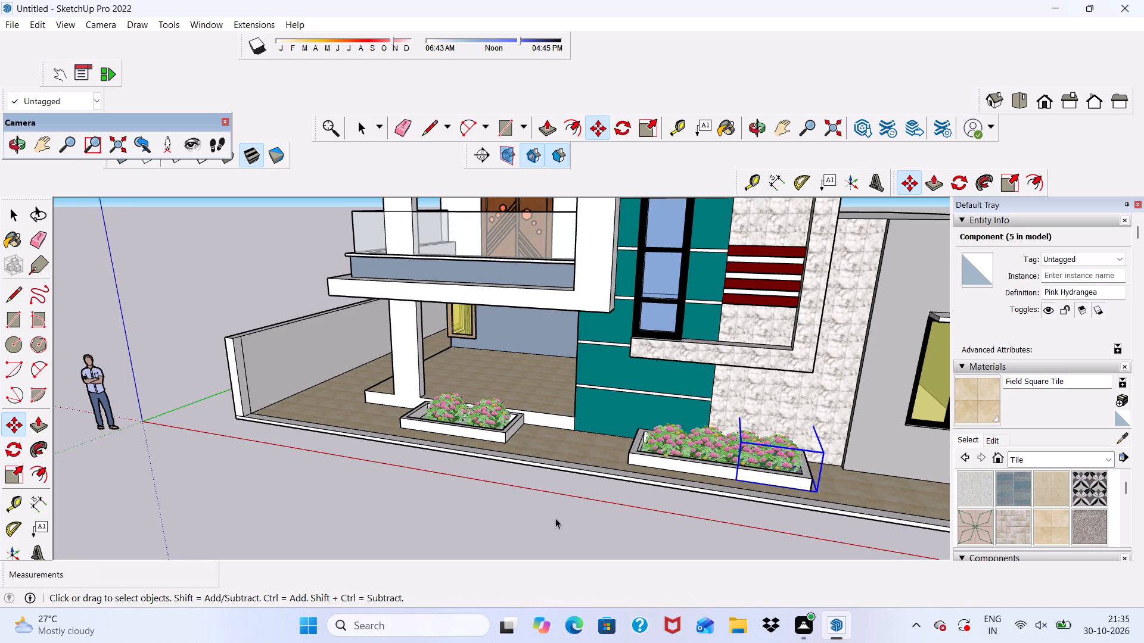
left_click(555, 518)
Examine the planted boxes, tiled porch and compound from several angles.
scroll(545, 479, "down", 3)
middle_click_drag(545, 479, 558, 547)
left_click(403, 502)
scroll(402, 502, "down", 2)
middle_click_drag(404, 502, 524, 432)
scroll(524, 432, "up", 12)
scroll(332, 360, "down", 2)
middle_click_drag(344, 422, 443, 423)
scroll(450, 321, "down", 6)
middle_click_drag(509, 388, 564, 407)
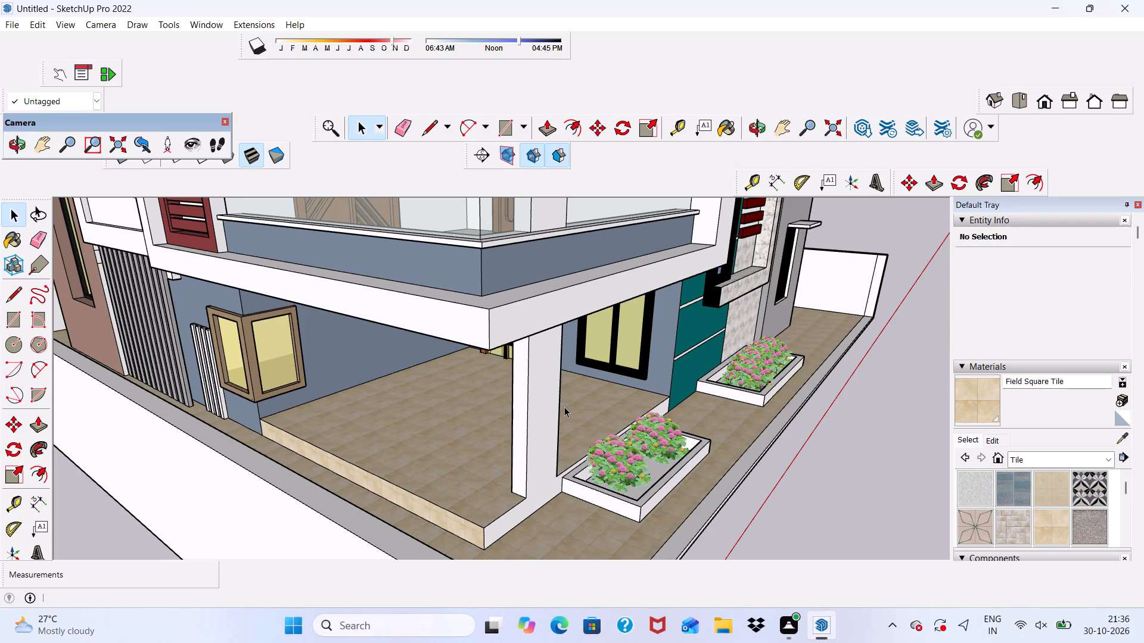
scroll(543, 227, "down", 3)
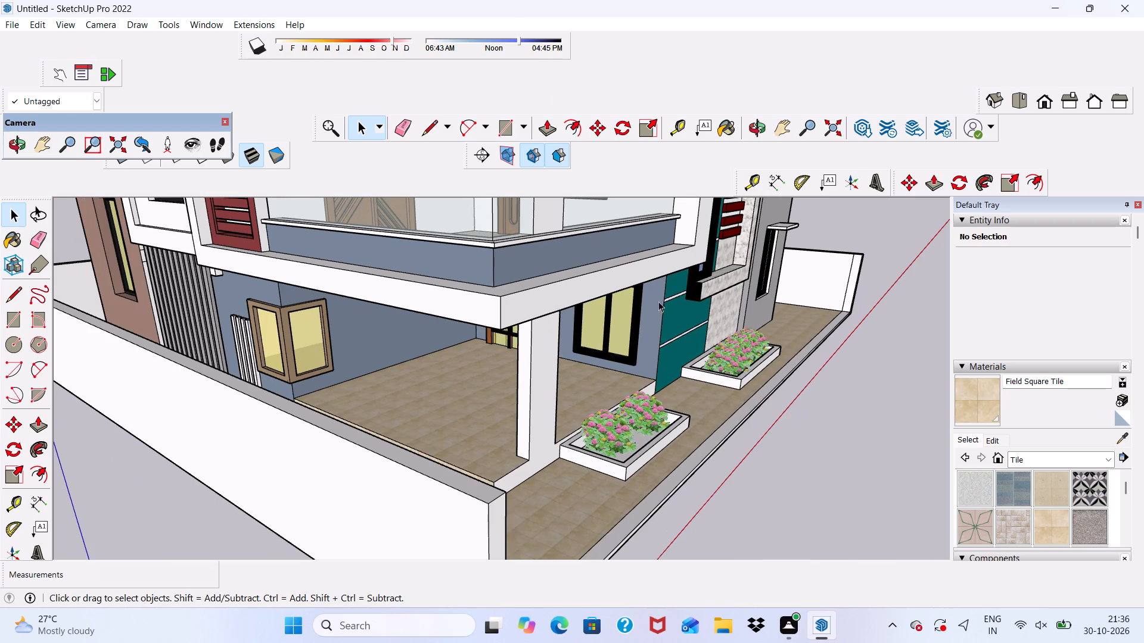
middle_click_drag(781, 329, 699, 353)
scroll(695, 327, "down", 9)
middle_click_drag(599, 364, 551, 376)
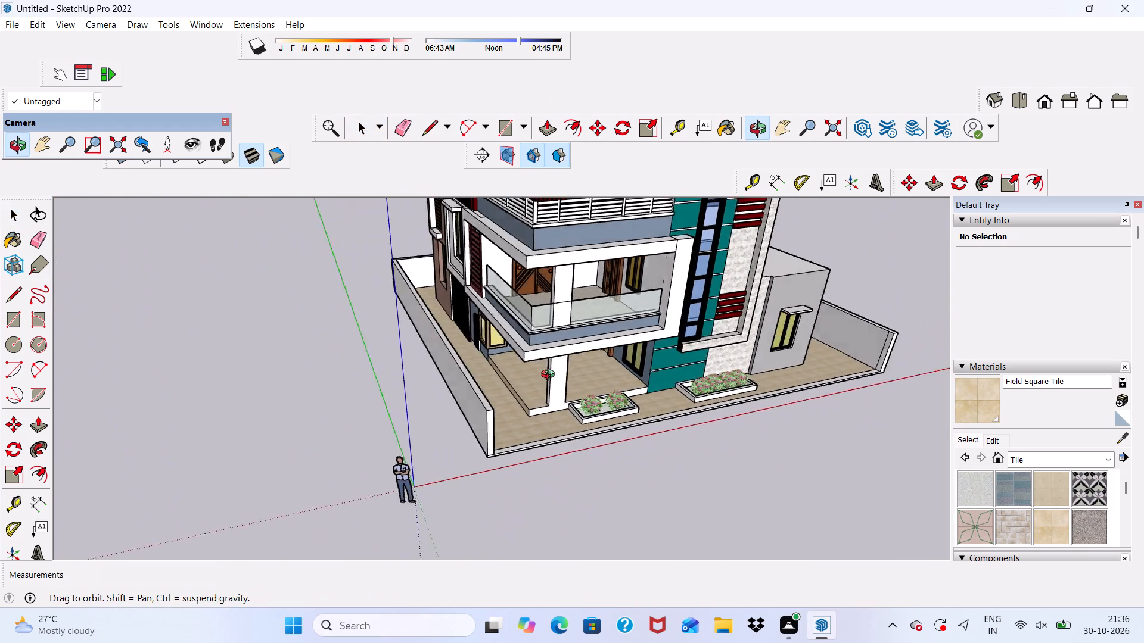
middle_click_drag(551, 376, 512, 417)
Erase the leftover edges at the far front end of the compound wall.
left_click(402, 122)
scroll(539, 279, "down", 3)
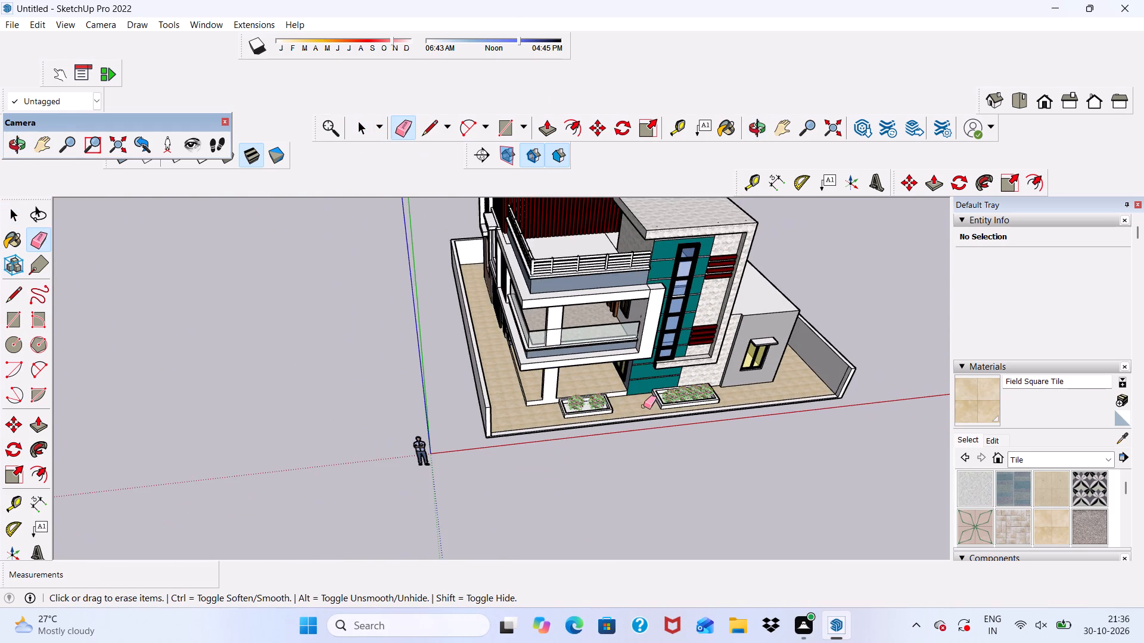
scroll(833, 407, "up", 5)
left_click_drag(843, 357, 848, 364)
scroll(703, 392, "down", 2)
middle_click_drag(596, 422, 702, 379)
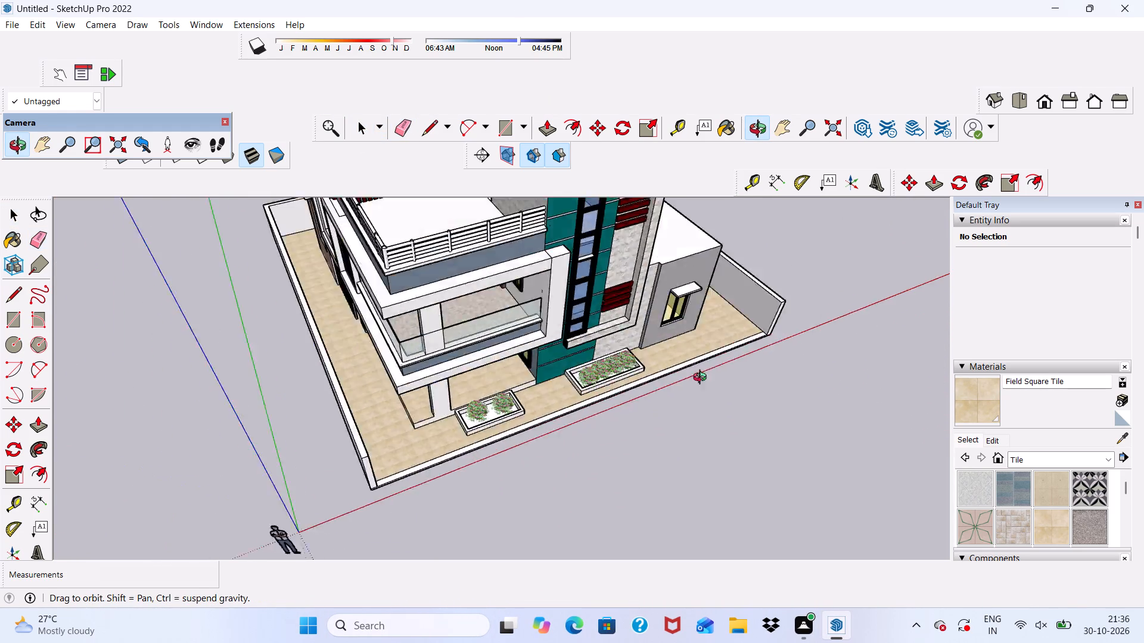
middle_click_drag(702, 379, 747, 355)
left_click_drag(716, 379, 751, 376)
left_click(747, 355)
scroll(742, 356, "up", 2)
scroll(598, 321, "down", 3)
key("space")
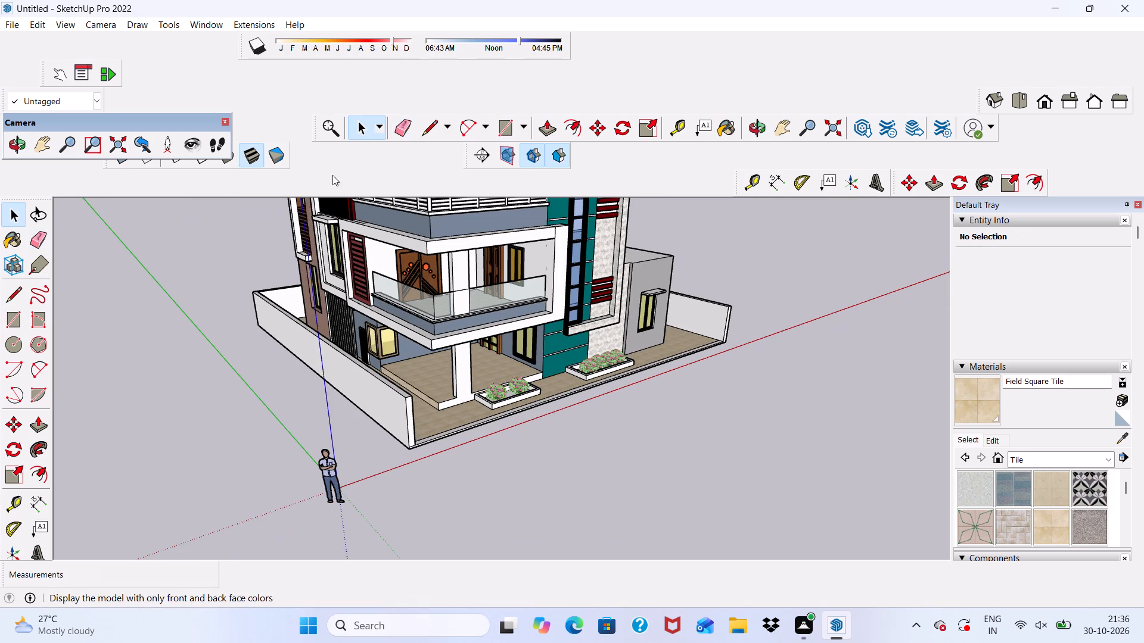
Open the 3D Warehouse website in Microsoft Edge through a web search for 3d warehouse.
left_click(869, 124)
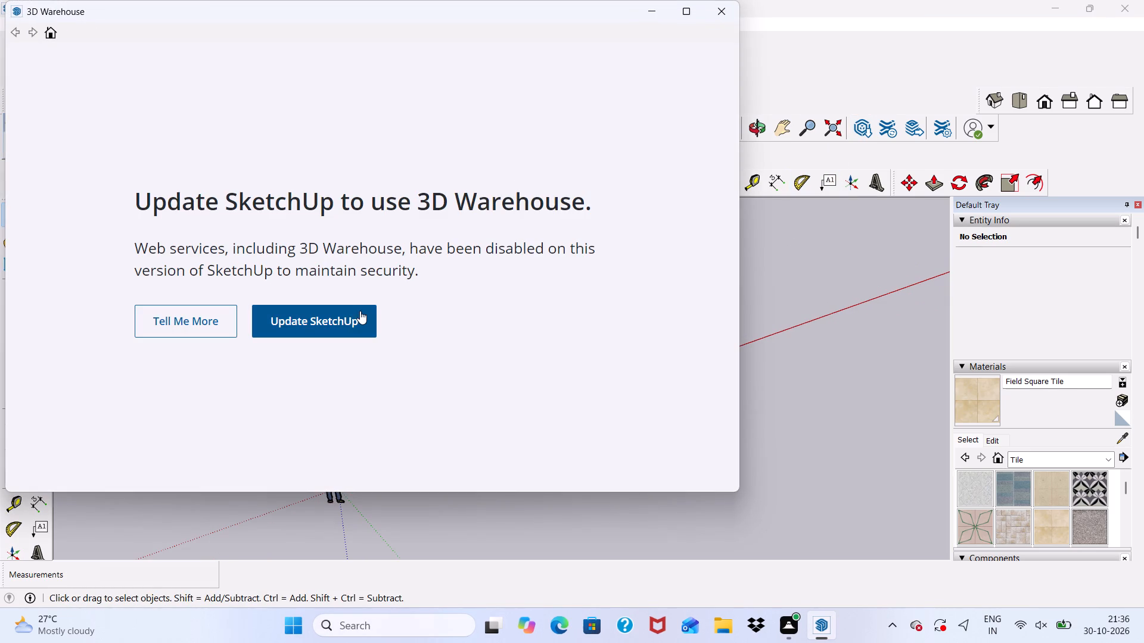
left_click(356, 316)
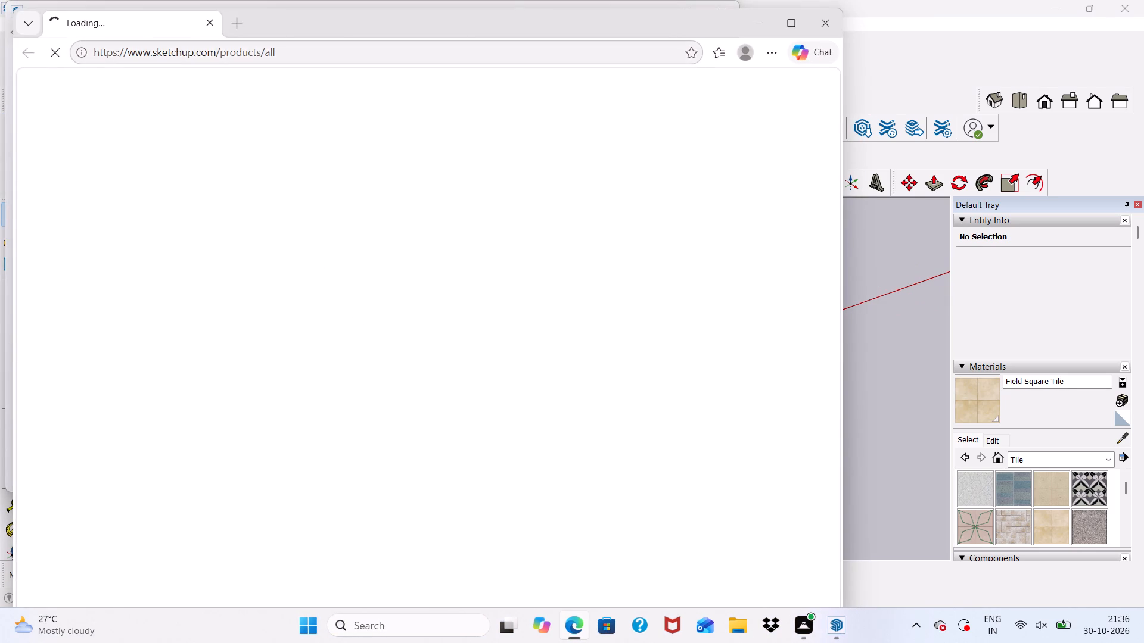
left_click(288, 58)
left_click(230, 136)
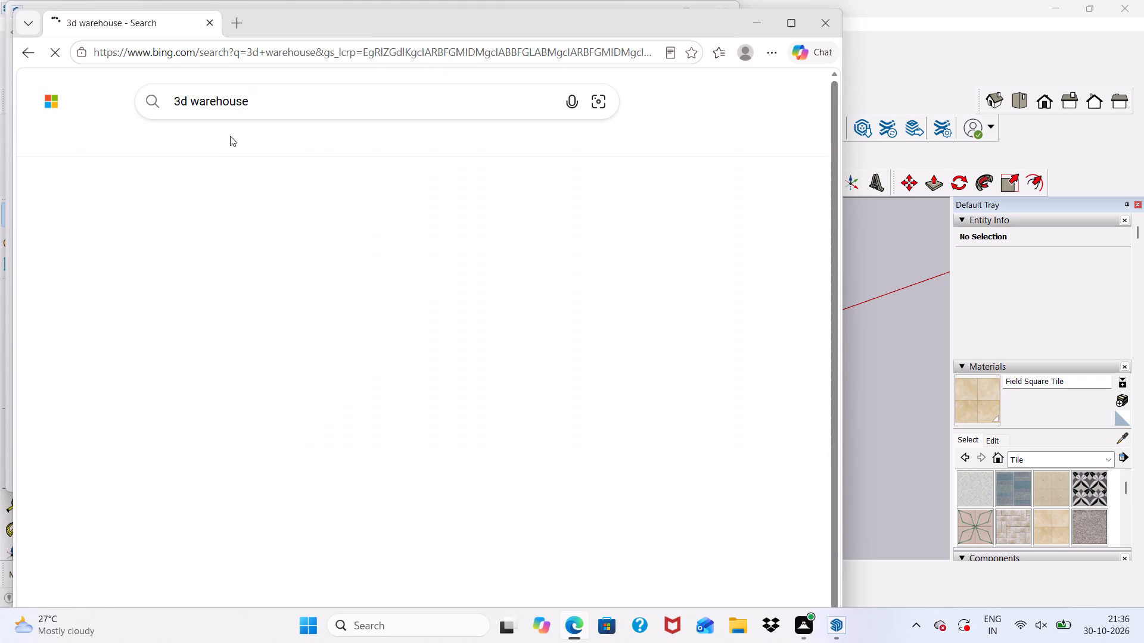
left_click(153, 269)
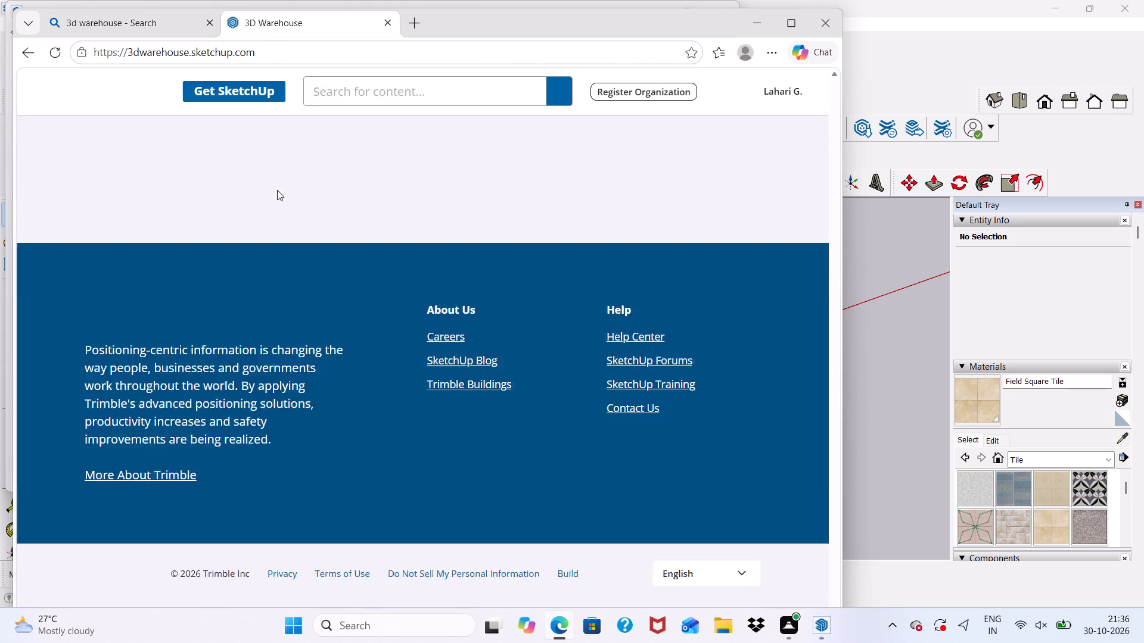
Search 3D Warehouse for flowers and look over the models offered.
left_click(382, 90)
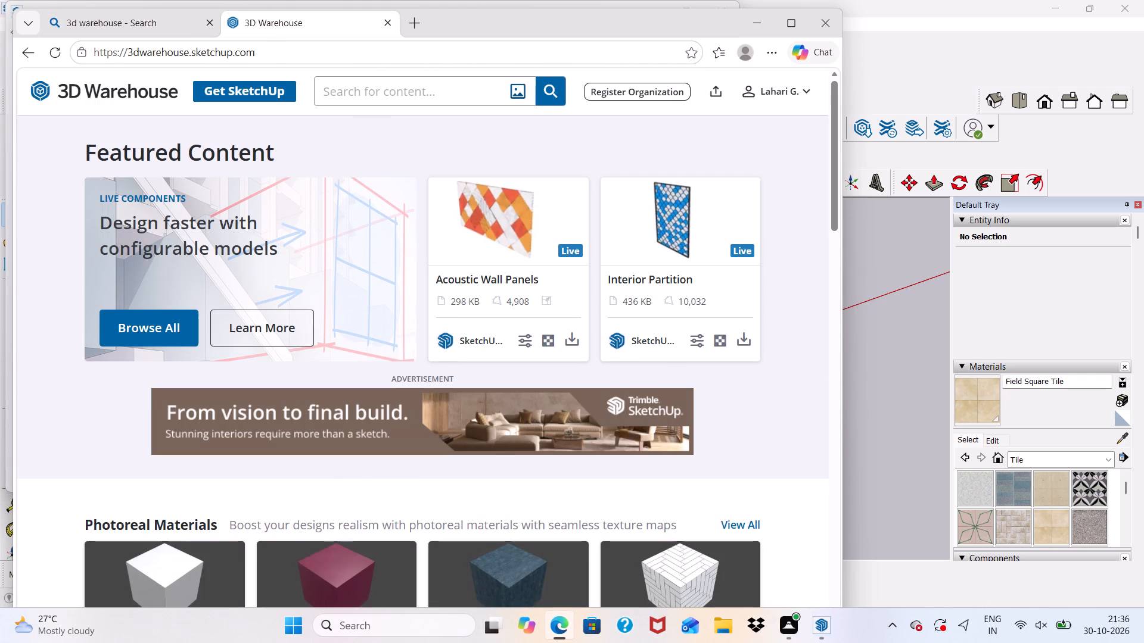
type("flowers")
key("space")
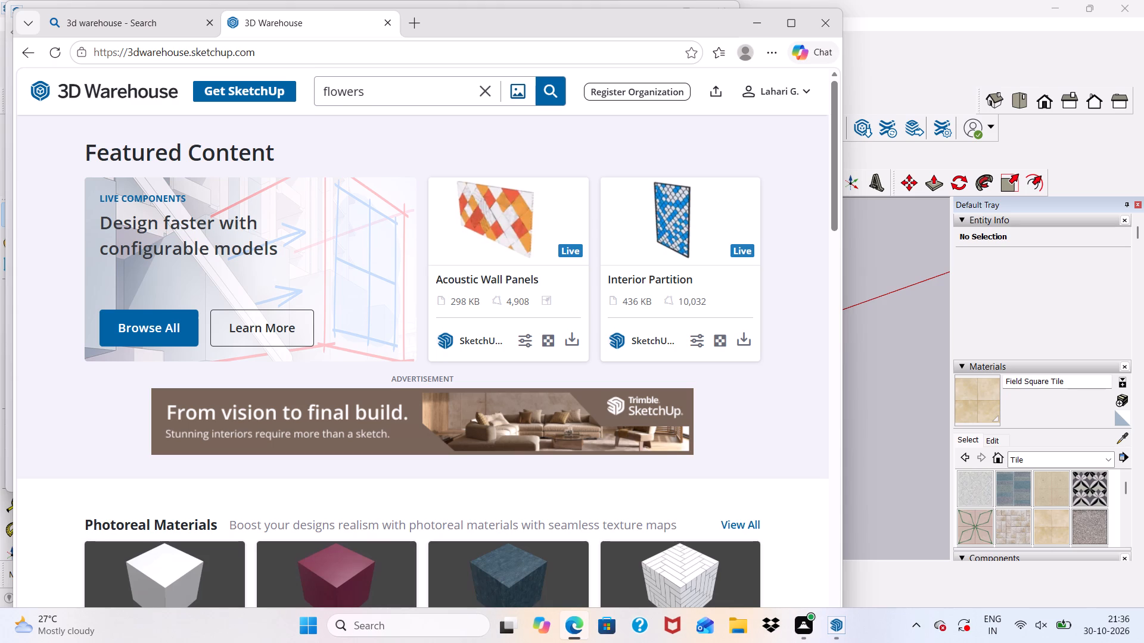
left_click(552, 83)
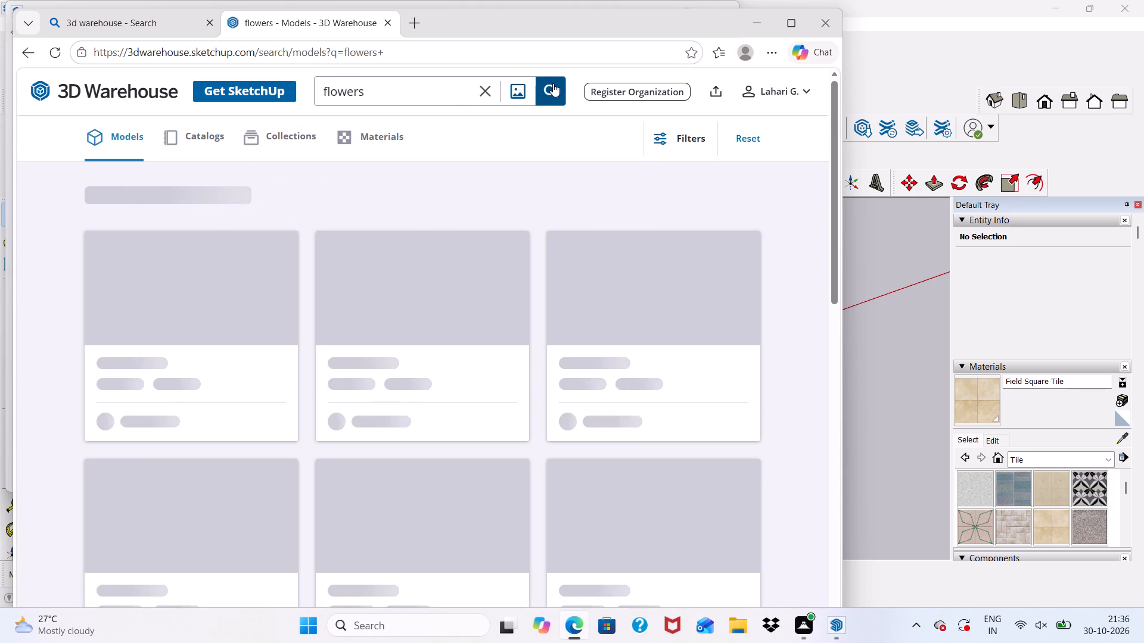
scroll(505, 183, "down", 2)
scroll(495, 207, "up", 3)
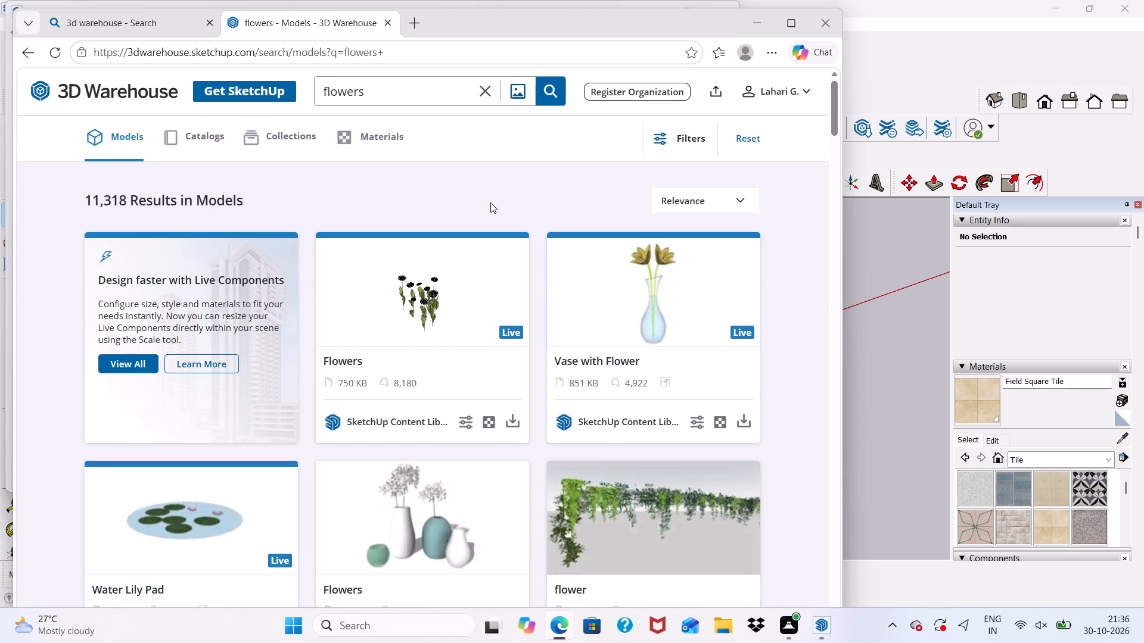
Download the flowers model showing five potted plants from the 3D Warehouse results as a SketchUp file.
scroll(487, 199, "down", 5)
scroll(349, 318, "down", 1)
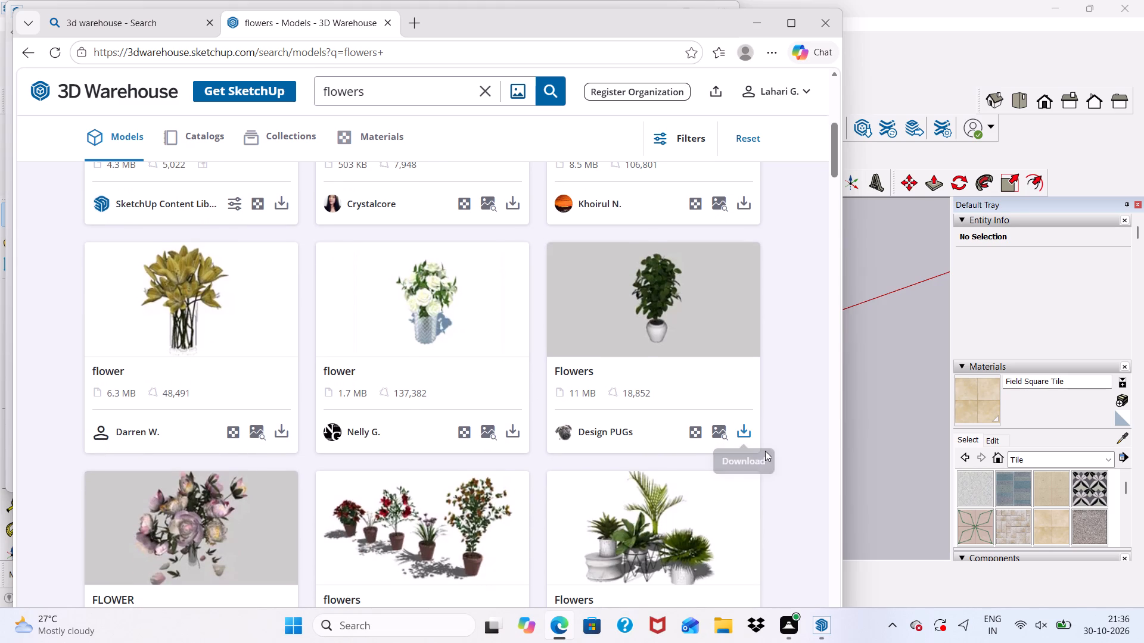
scroll(523, 382, "down", 3)
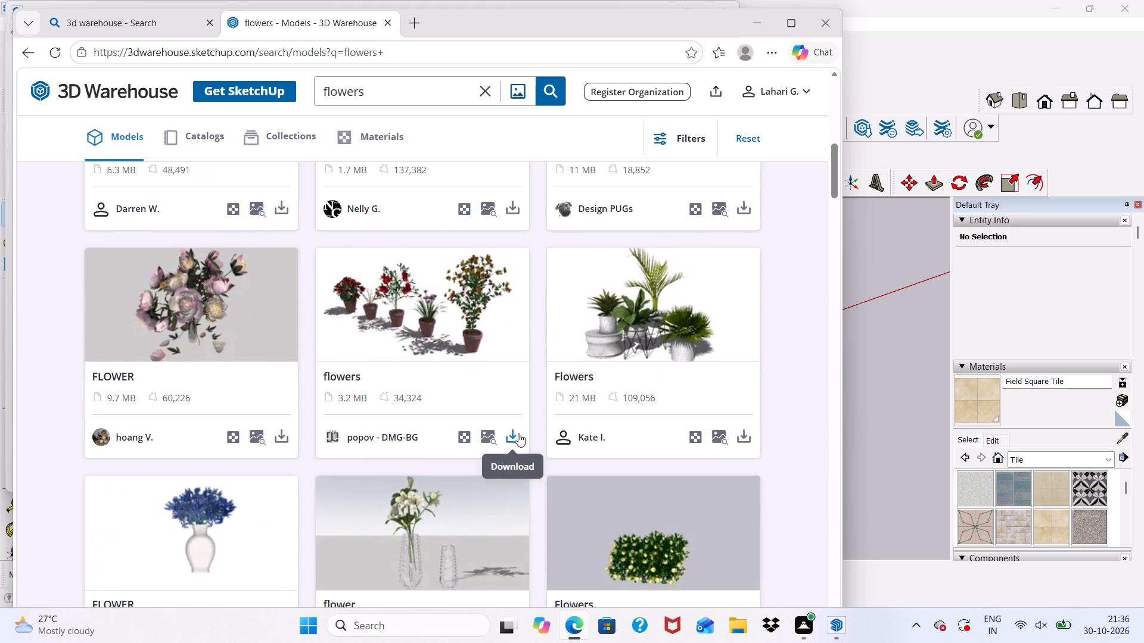
left_click(517, 432)
left_click(537, 473)
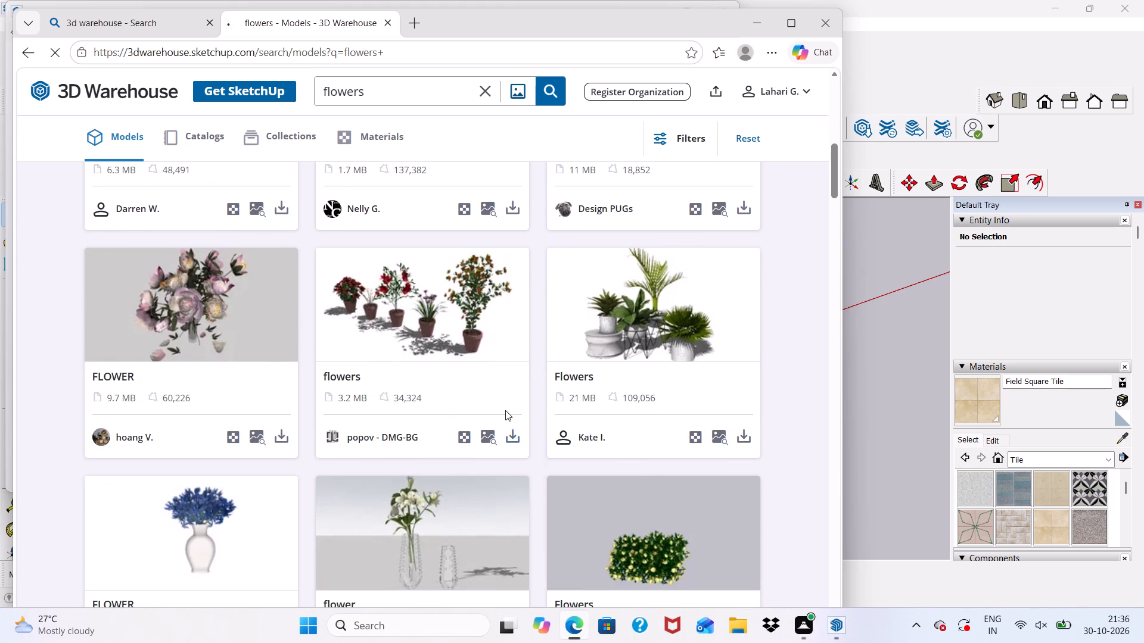
Look over further flower models in the search results, and close the browser and the 3D Warehouse window.
scroll(471, 369, "down", 4)
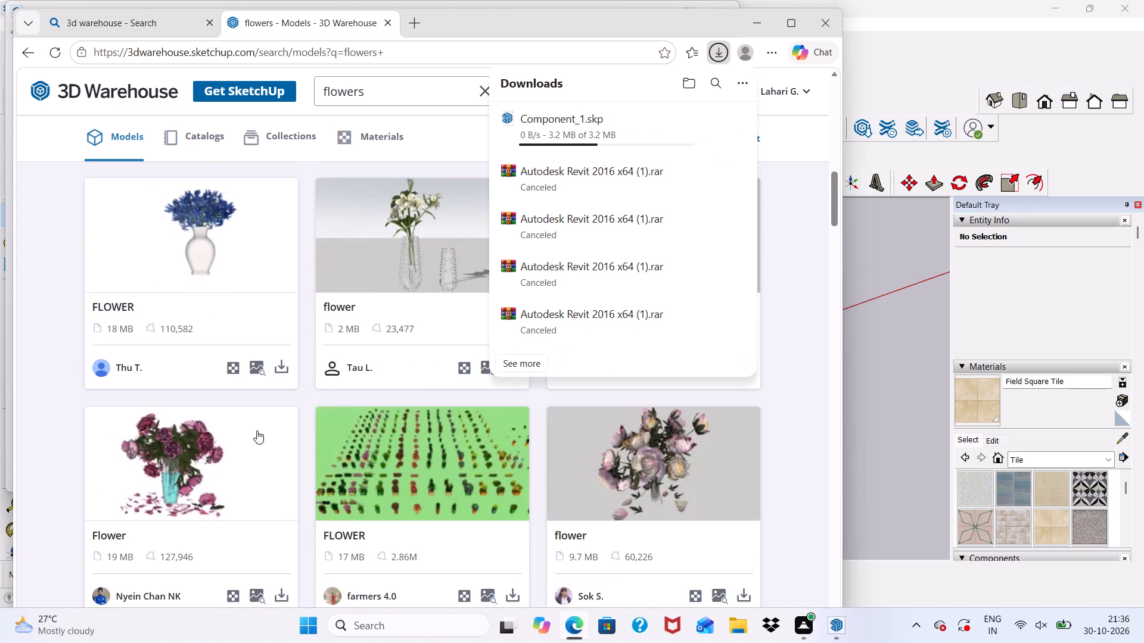
scroll(356, 422, "down", 7)
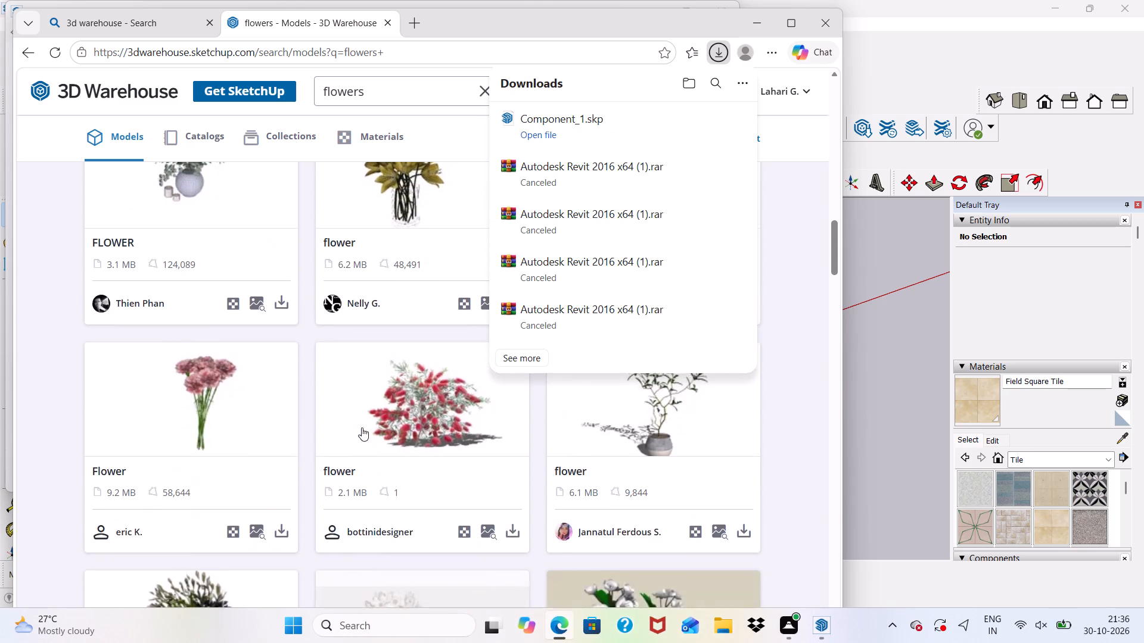
scroll(362, 427, "down", 10)
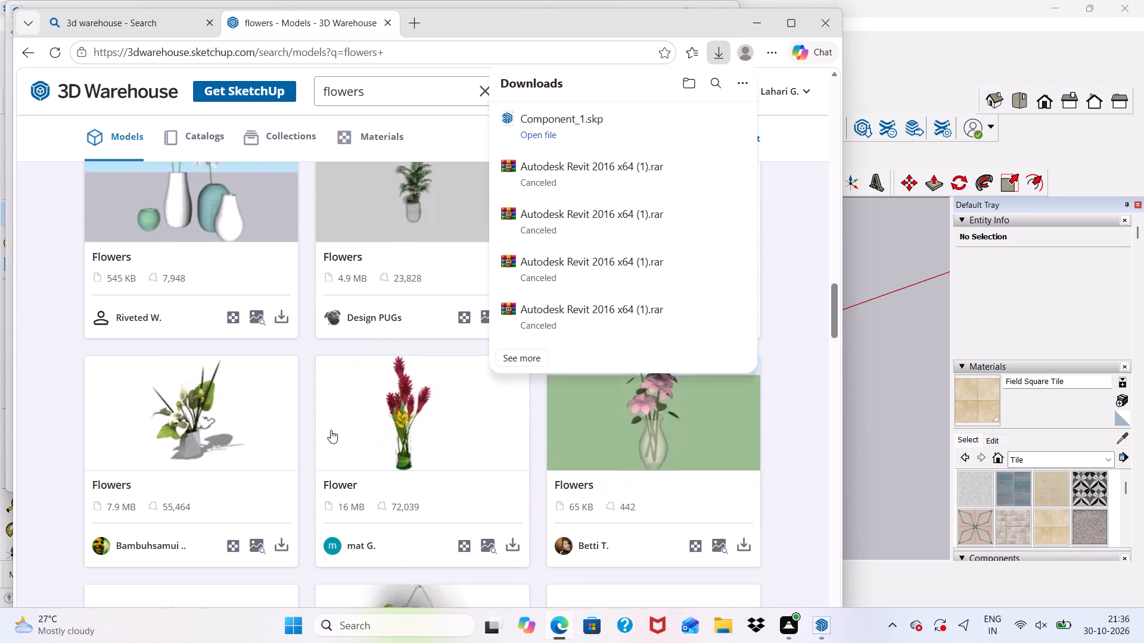
scroll(331, 430, "down", 10)
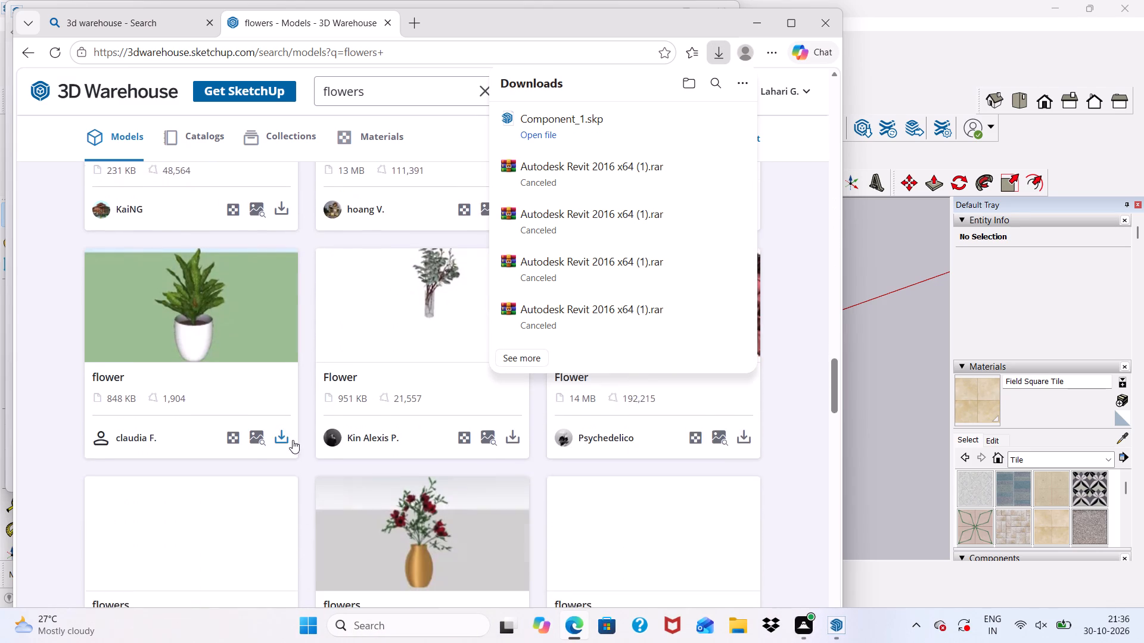
scroll(204, 422, "down", 3)
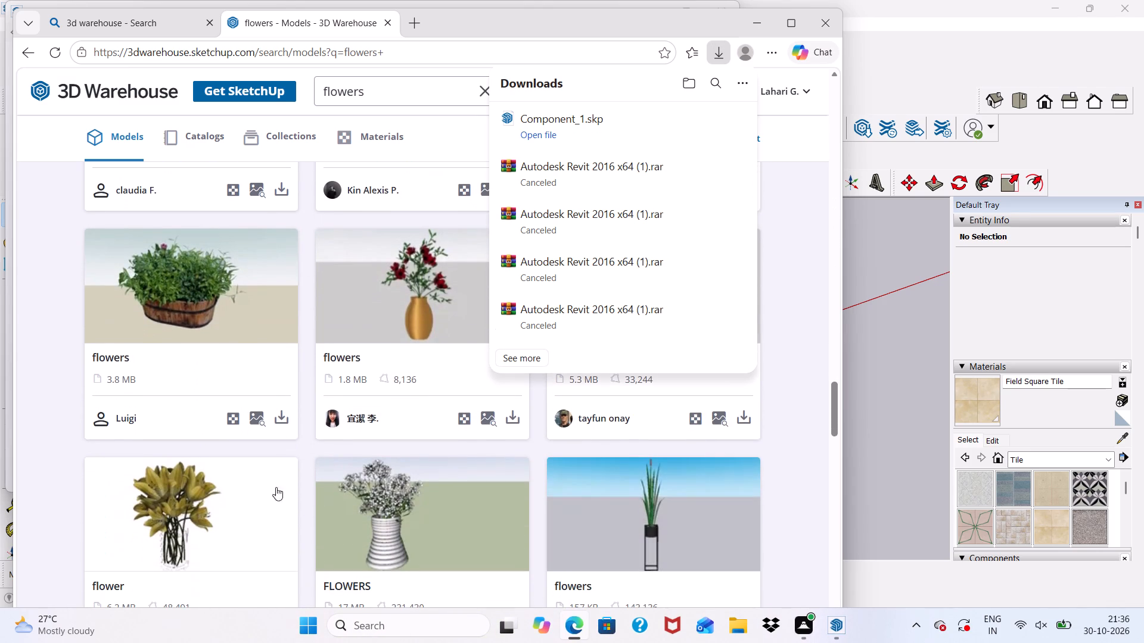
left_click(826, 22)
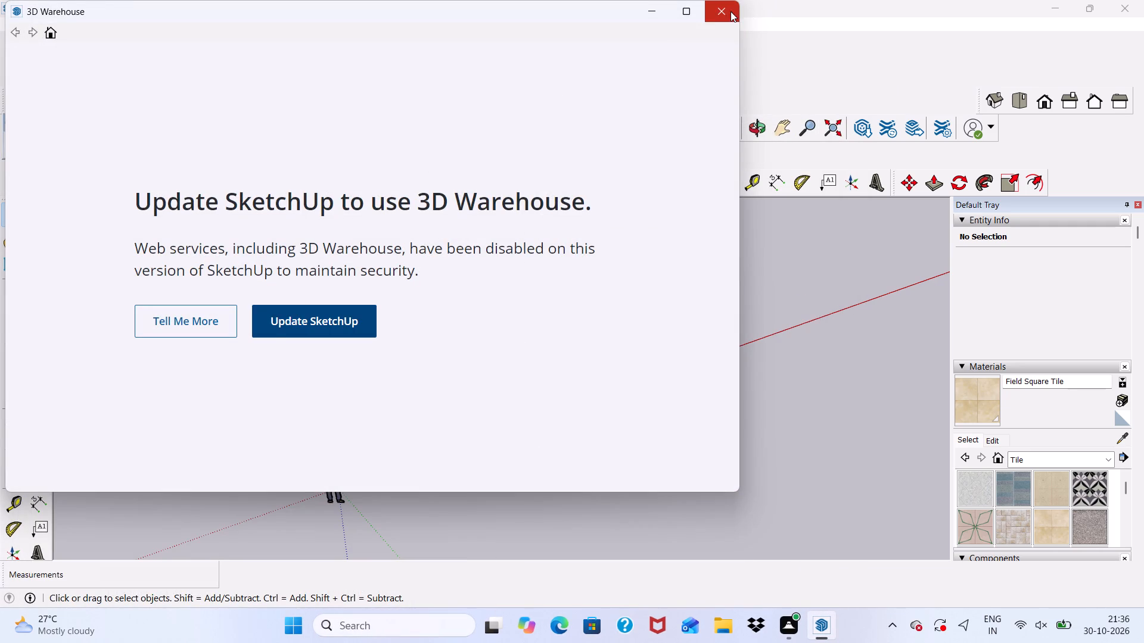
left_click(724, 10)
Import Component_1 from Downloads and place the row of potted plants on the tiled floor near the compound's front corner.
left_click(4, 27)
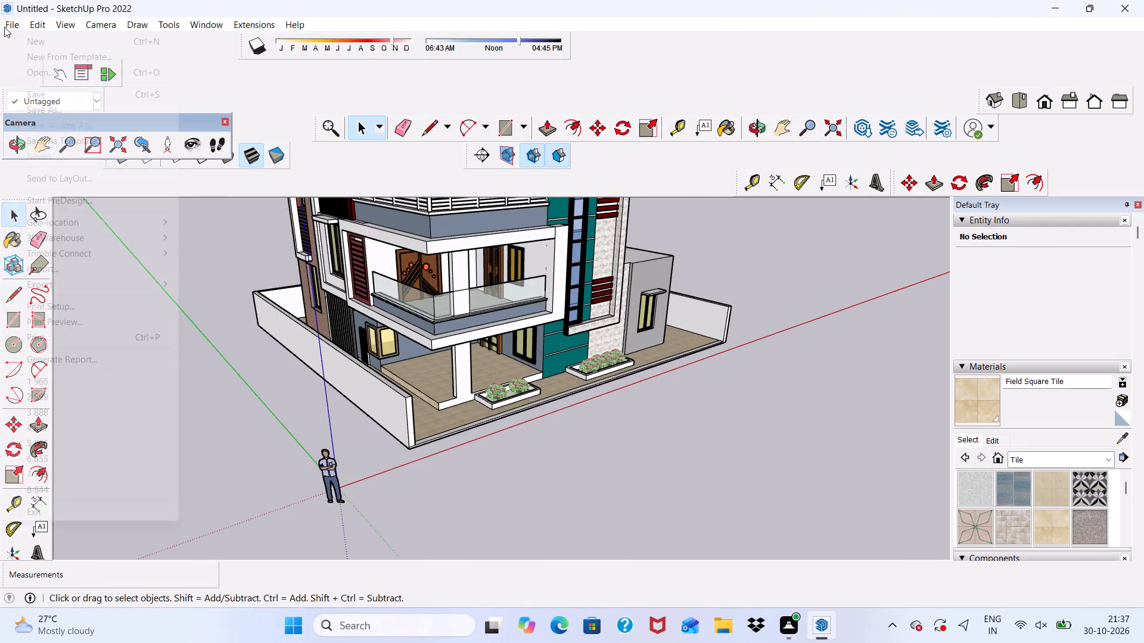
left_click(43, 270)
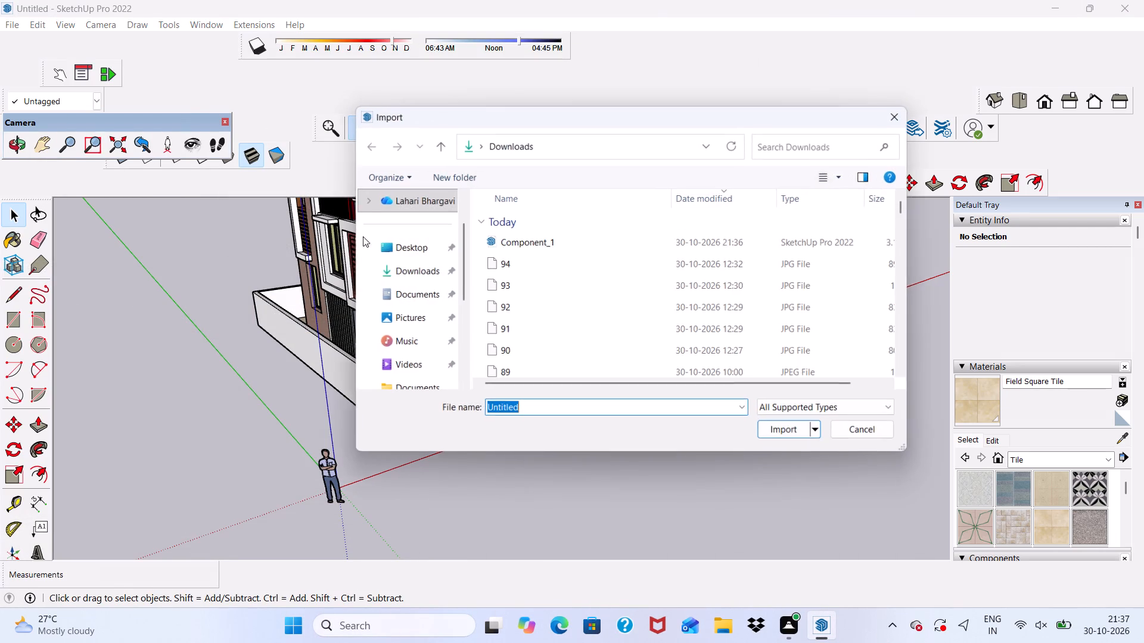
left_click(511, 232)
left_click(515, 238)
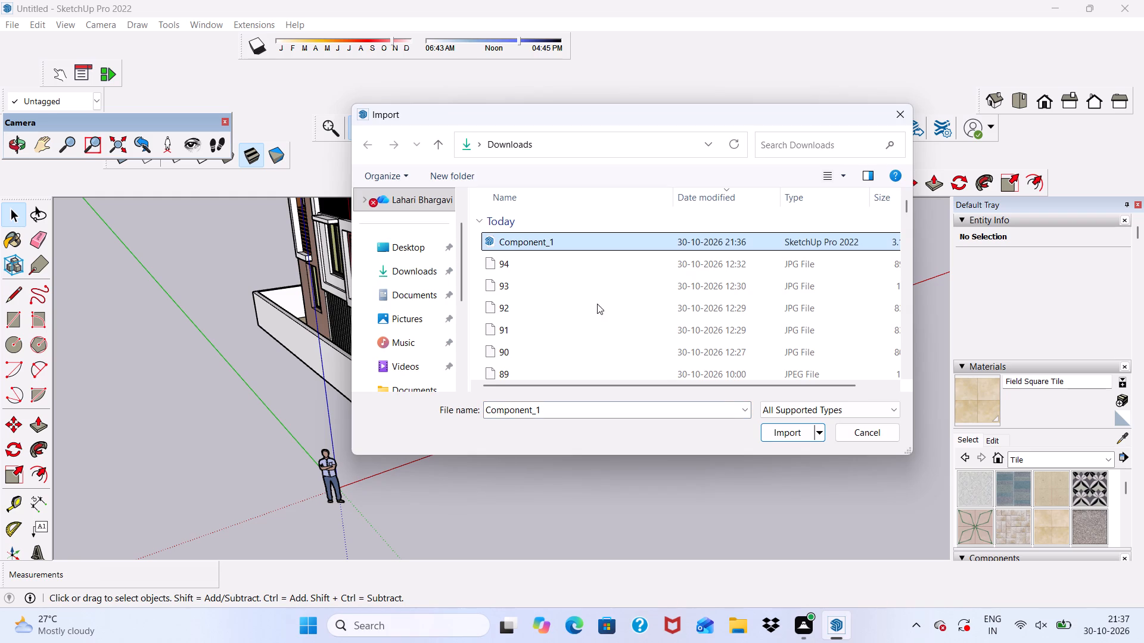
left_click(790, 426)
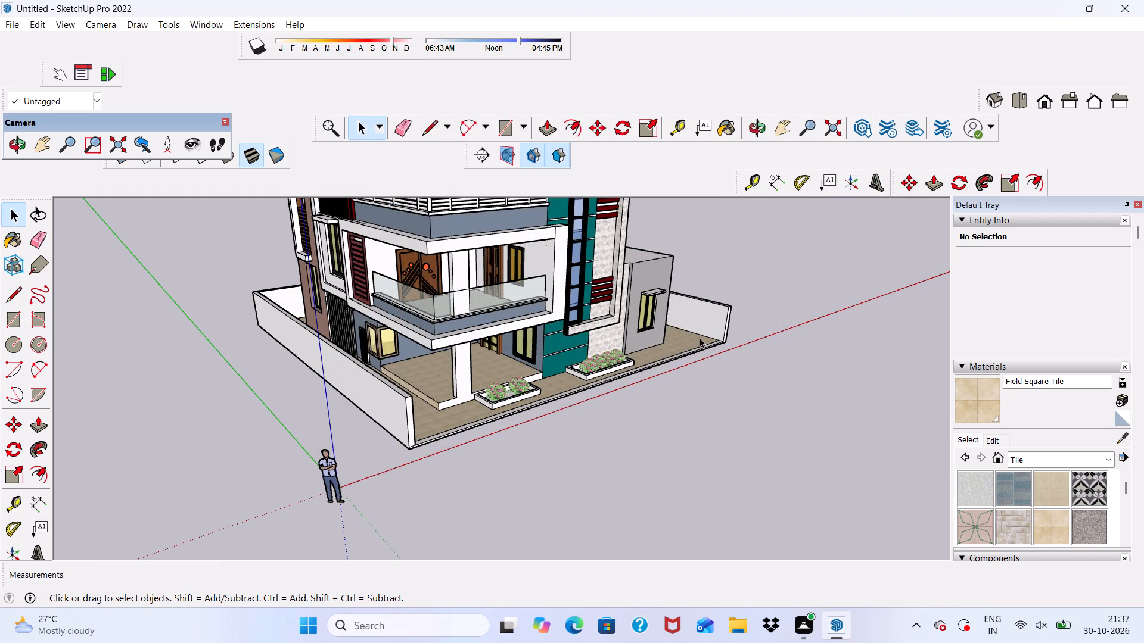
left_click(687, 373)
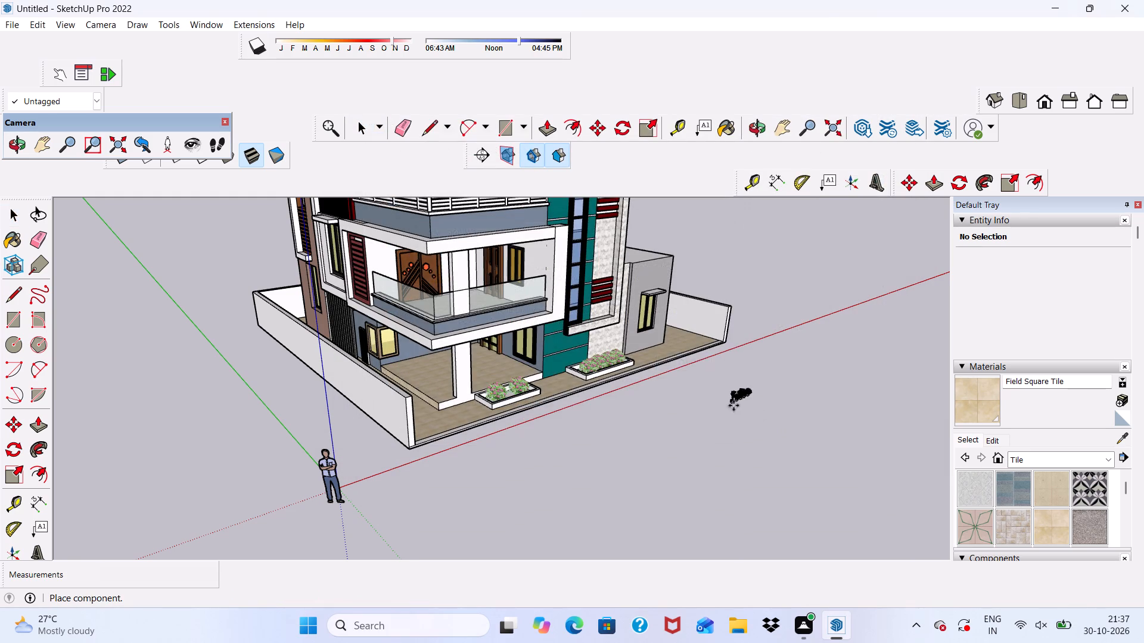
scroll(691, 357, "up", 20)
scroll(691, 357, "up", 7)
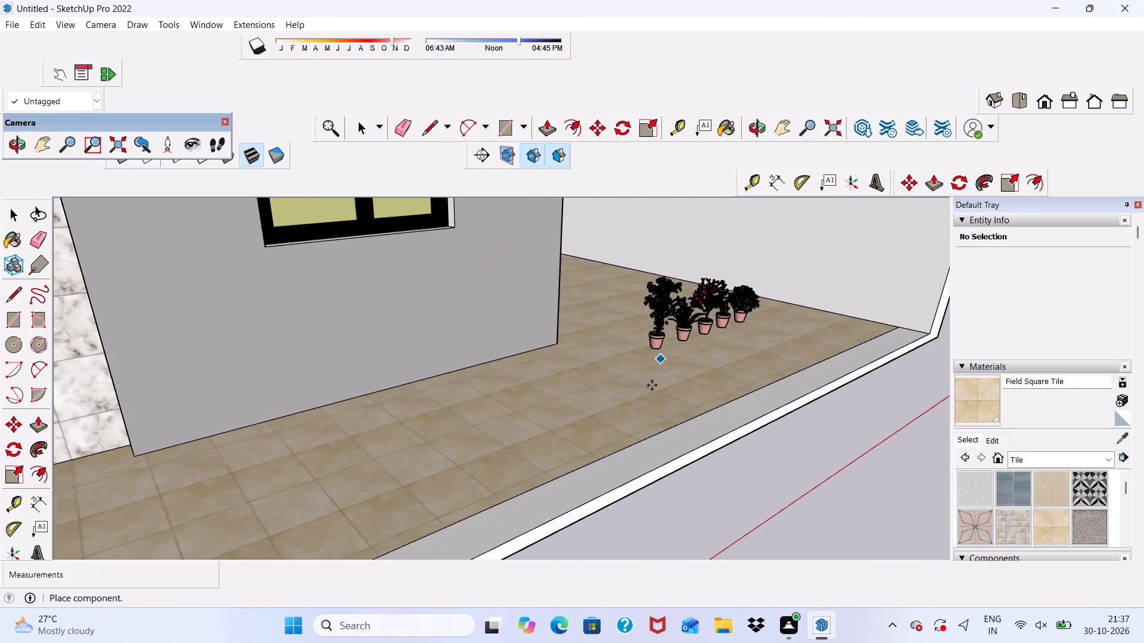
scroll(652, 385, "up", 9)
scroll(583, 436, "down", 12)
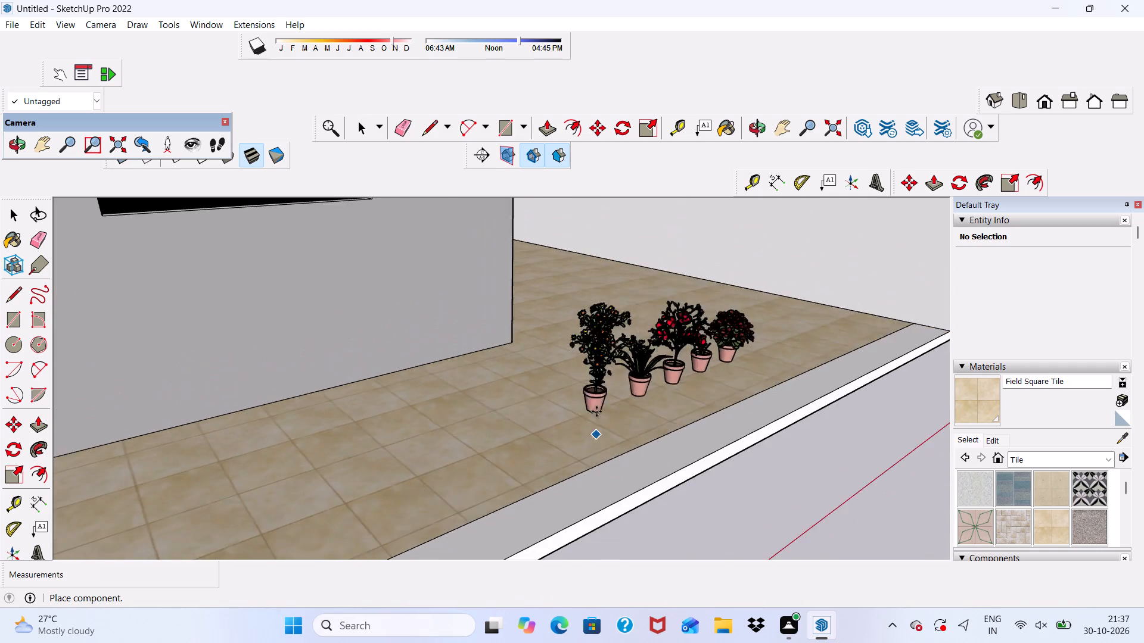
scroll(596, 411, "down", 6)
left_click(579, 437)
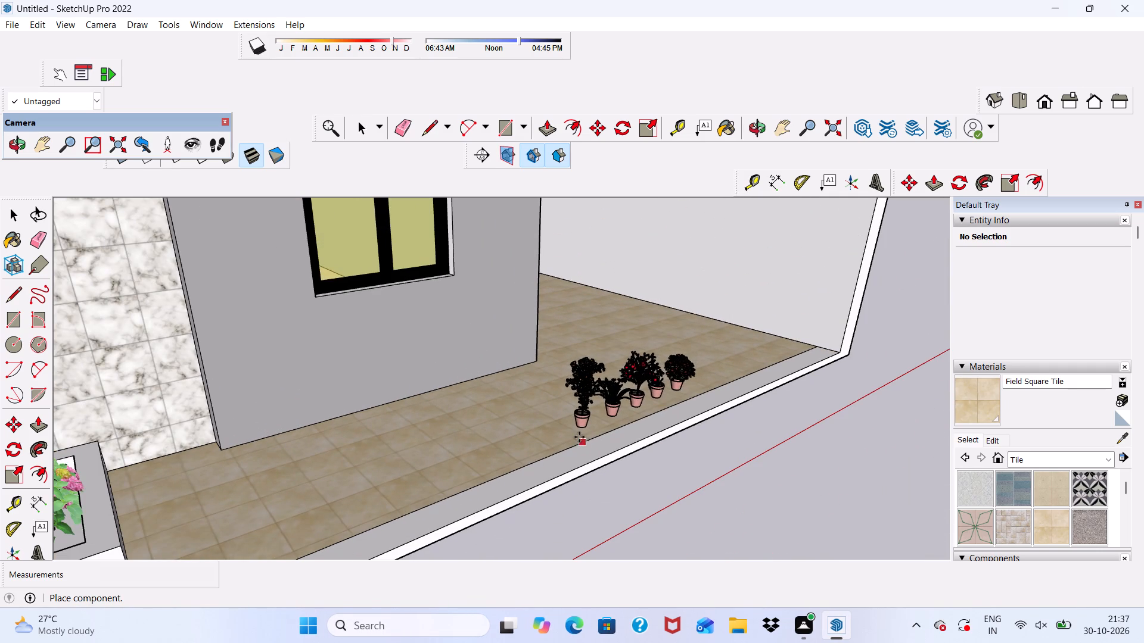
Scale up the row of potted plants uniformly by about 1.62 and again by about 1.27.
left_click(642, 126)
left_click_drag(674, 314, 674, 225)
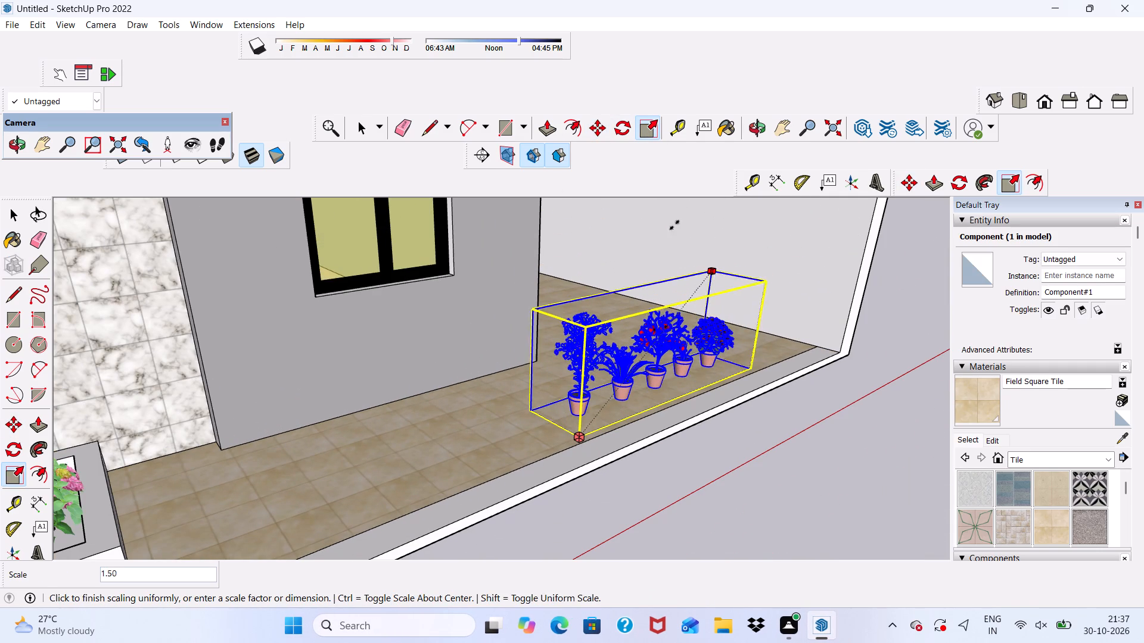
left_click_drag(674, 225, 679, 170)
scroll(707, 287, "up", 4)
left_click(702, 222)
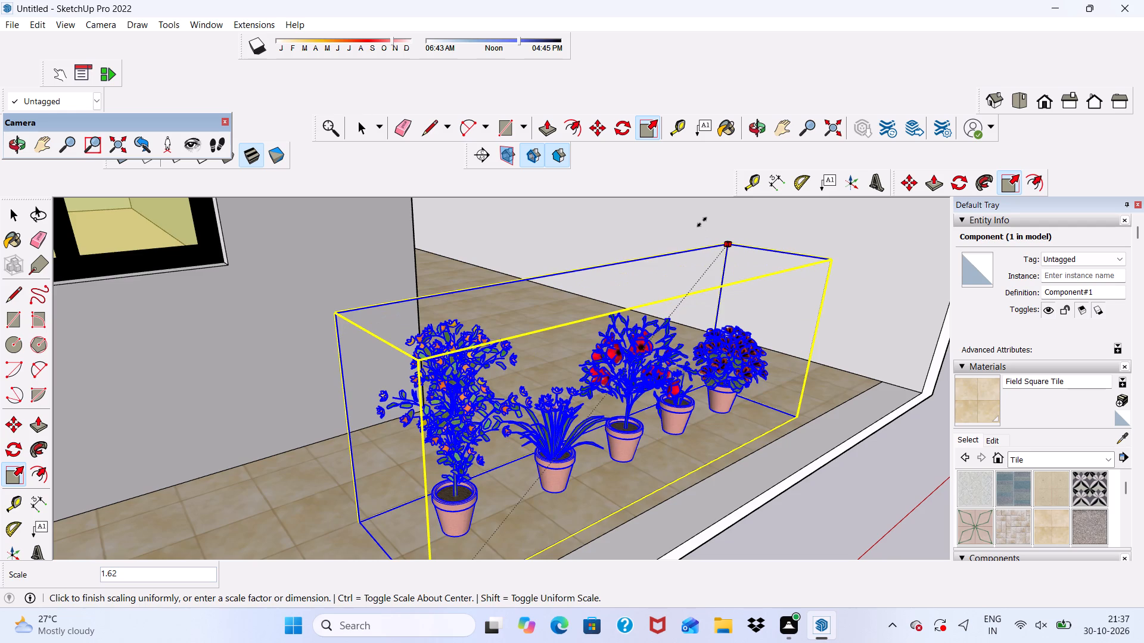
scroll(645, 275, "down", 5)
middle_click_drag(635, 336, 555, 329)
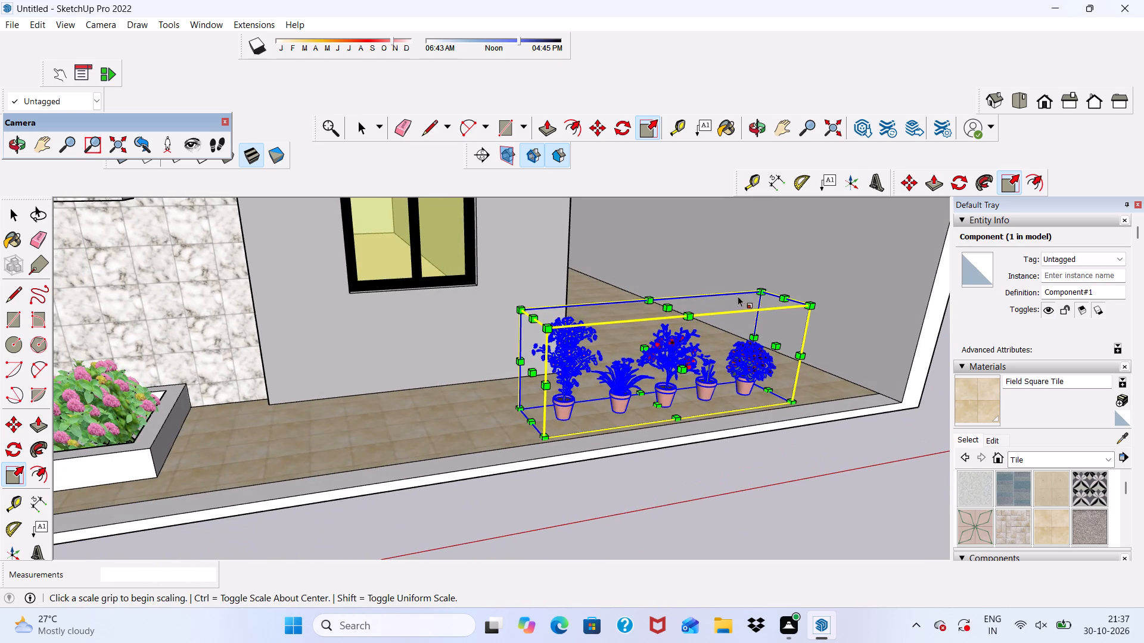
left_click_drag(761, 293, 783, 220)
left_click(707, 496)
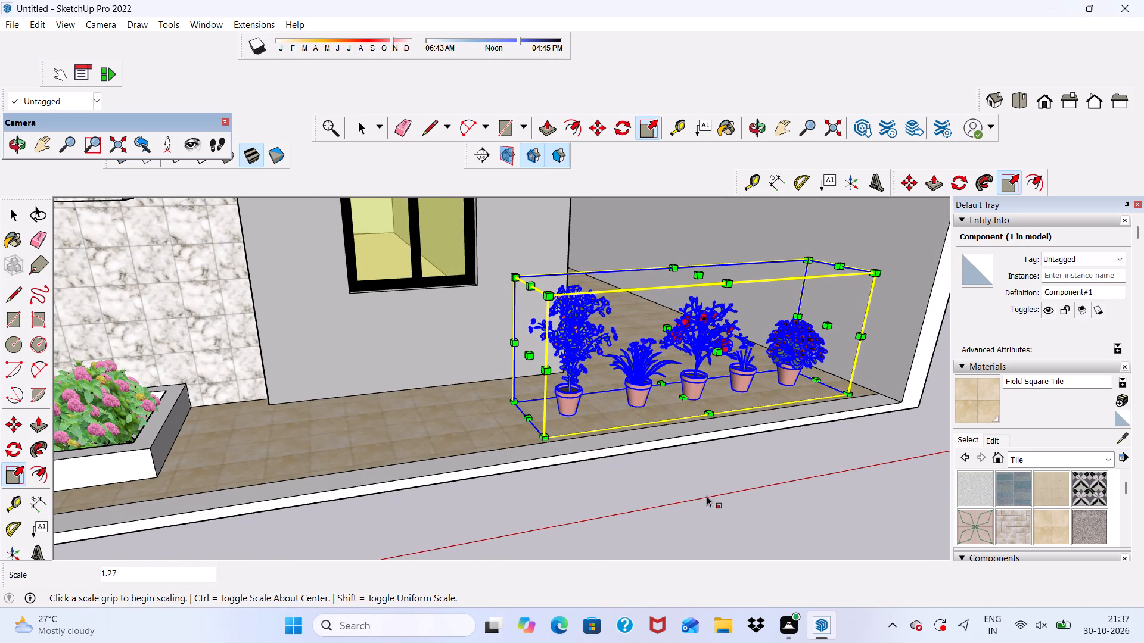
key("space")
left_click(661, 463)
Scale the row of potted plants uniformly by about 1.03 and stretch it along the green axis by about 1.14.
scroll(660, 471, "down", 4)
middle_click_drag(662, 494, 540, 510)
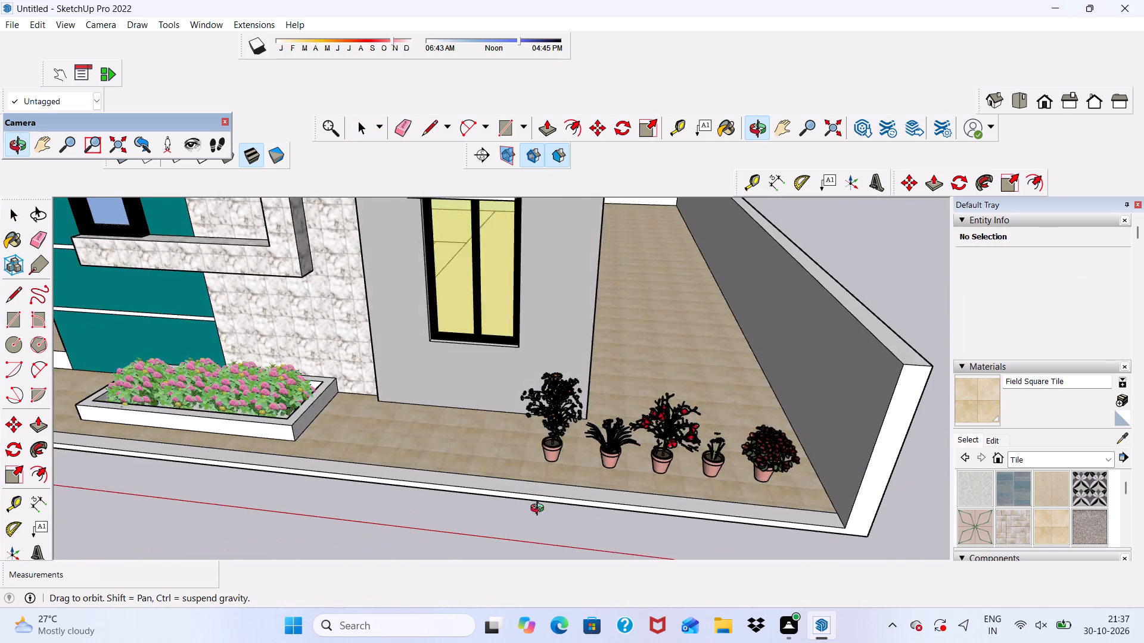
middle_click_drag(540, 510, 648, 512)
scroll(614, 430, "up", 2)
left_click(588, 427)
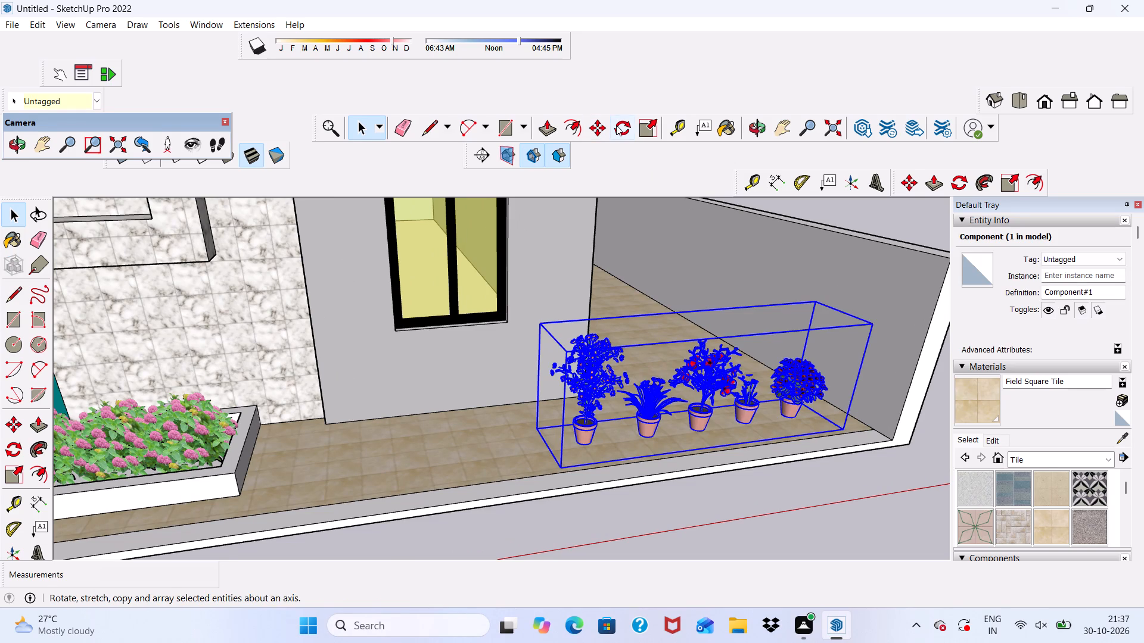
left_click(638, 121)
left_click_drag(813, 302, 803, 271)
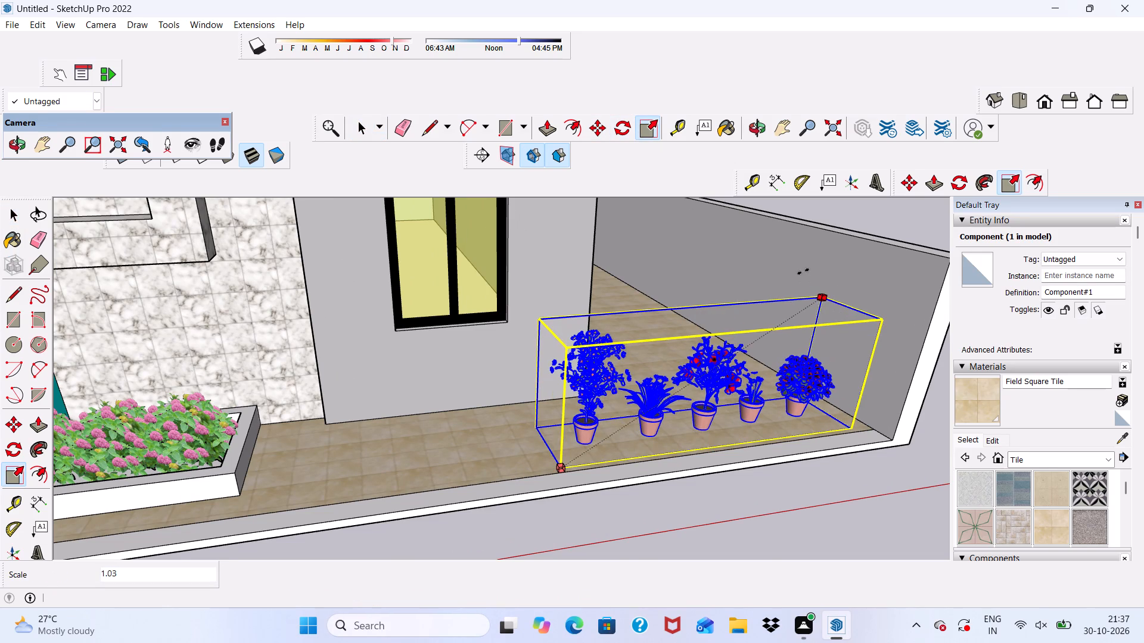
scroll(651, 384, "up", 2)
left_click_drag(543, 421, 555, 433)
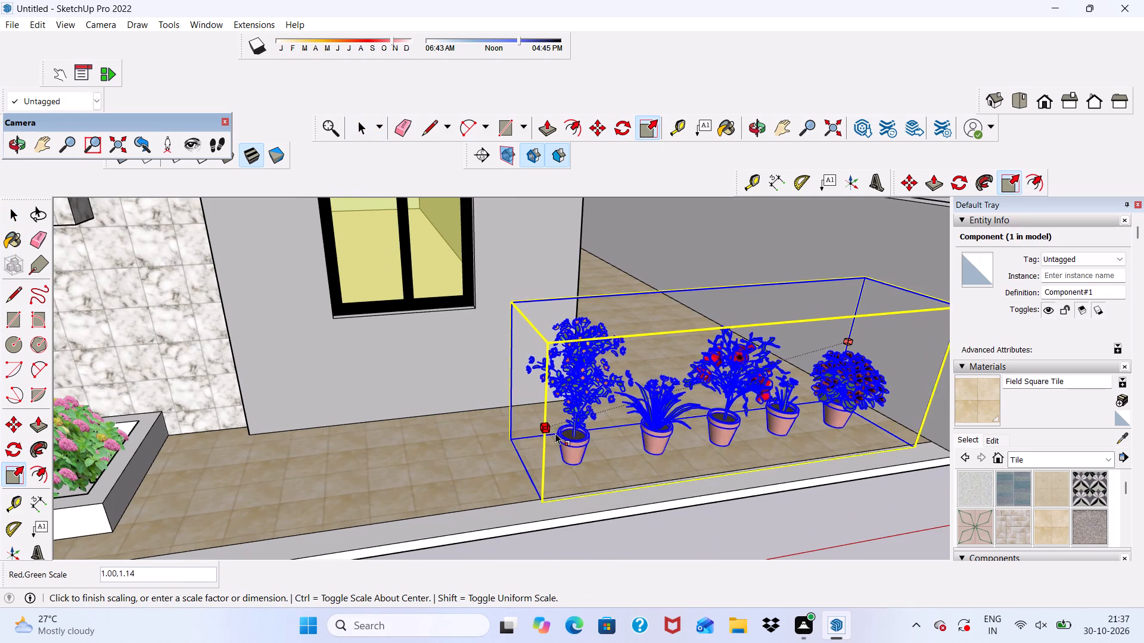
left_click_drag(555, 433, 557, 435)
key("space")
left_click(594, 541)
scroll(540, 388, "down", 5)
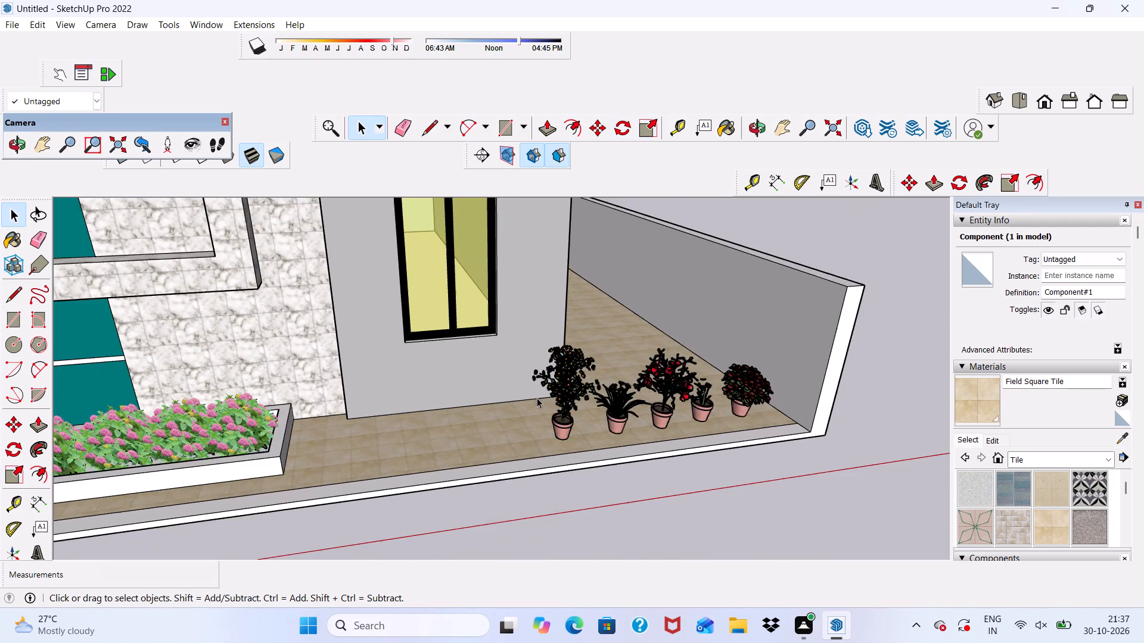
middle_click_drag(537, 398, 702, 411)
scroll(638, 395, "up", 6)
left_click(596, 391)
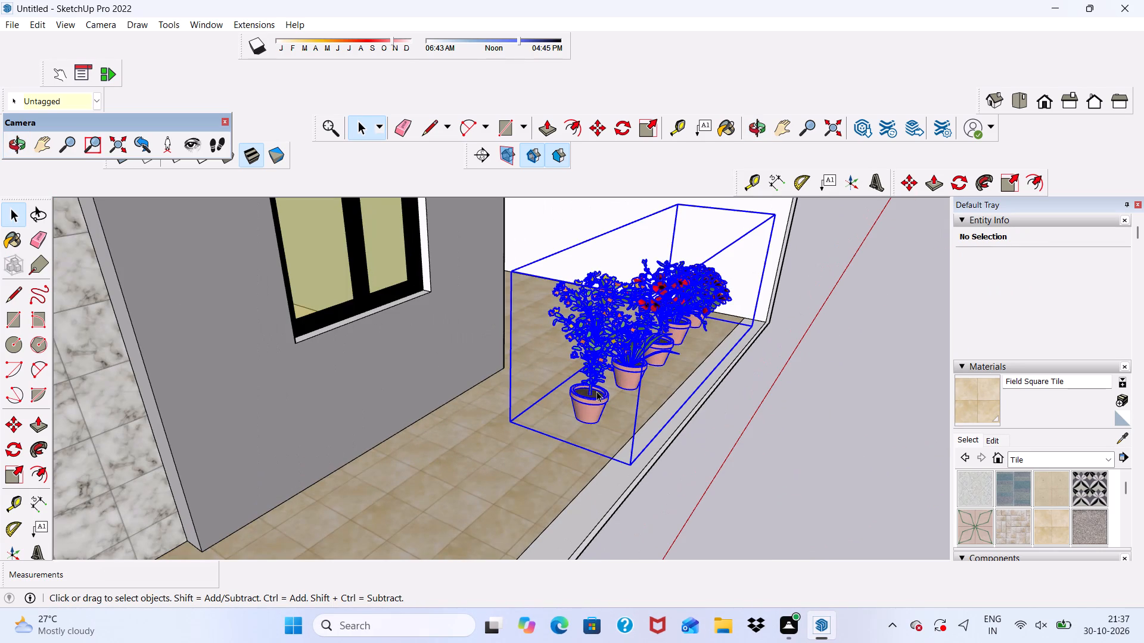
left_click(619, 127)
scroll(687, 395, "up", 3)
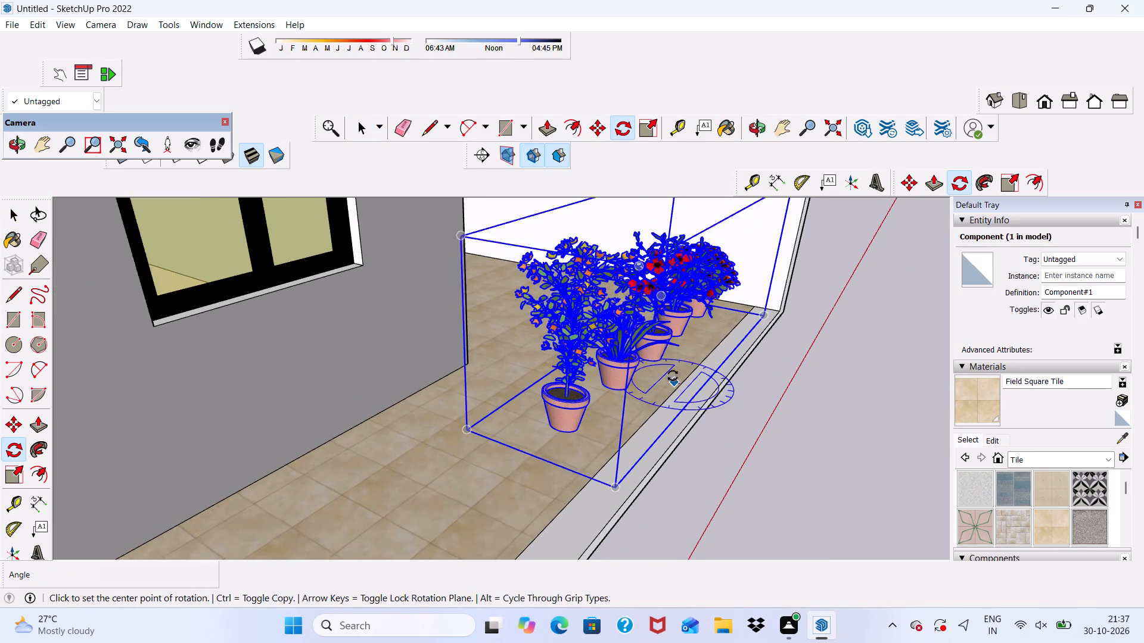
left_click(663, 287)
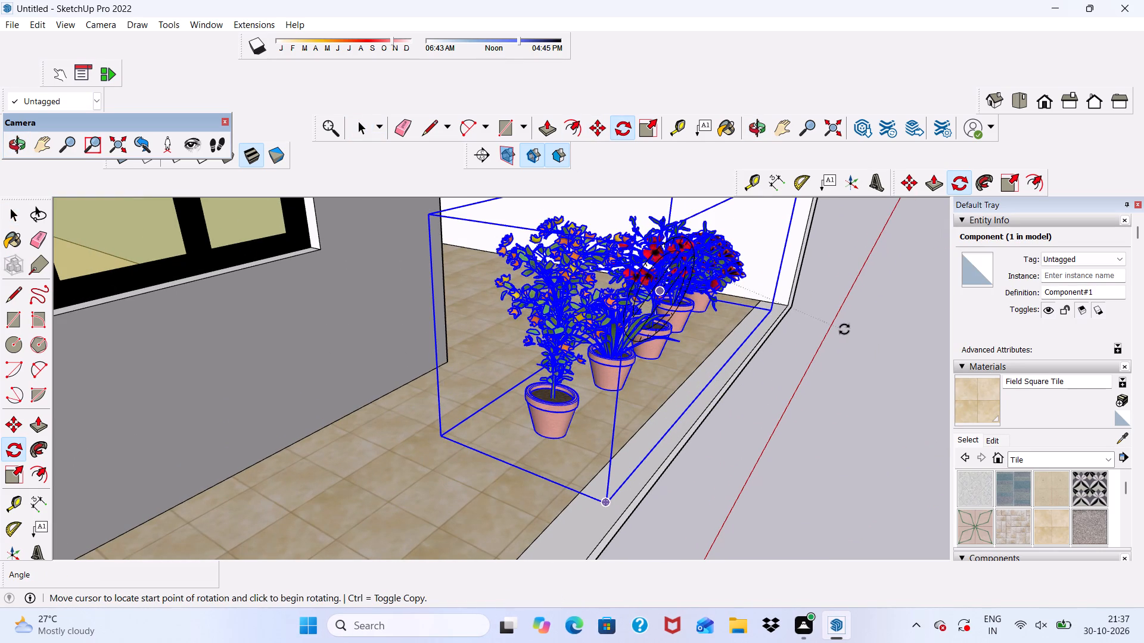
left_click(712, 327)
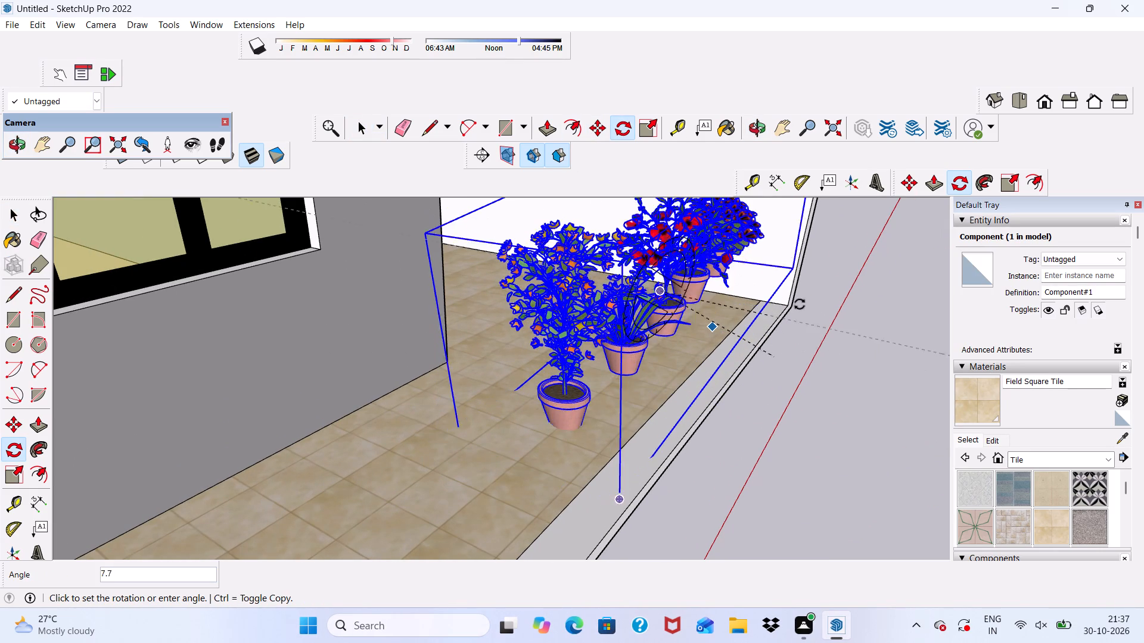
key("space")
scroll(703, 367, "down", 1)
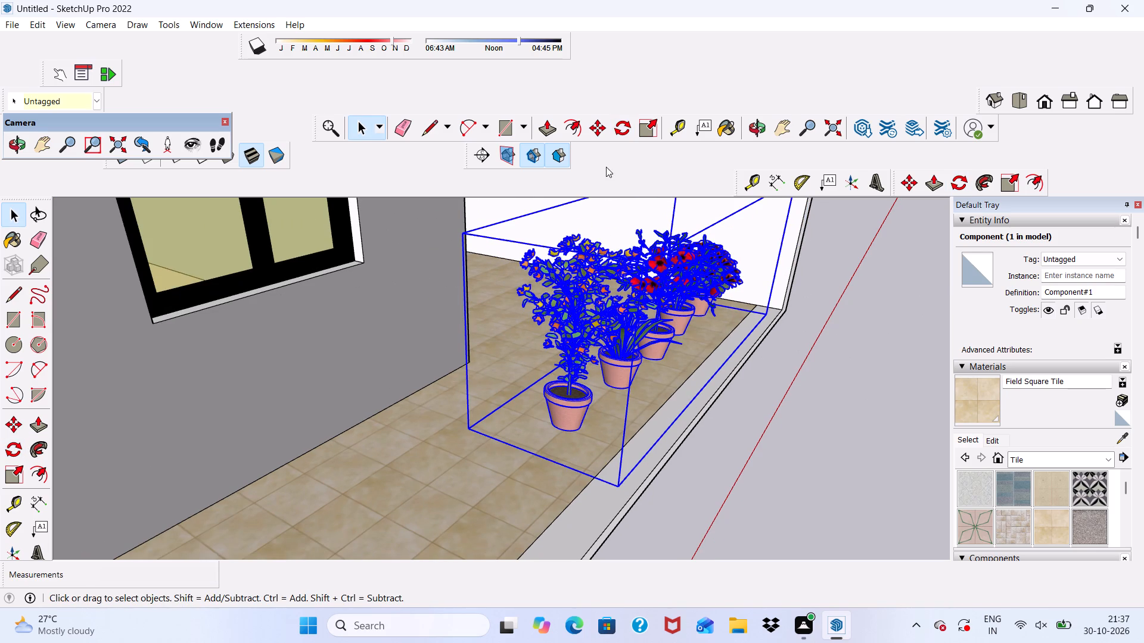
Rotate the row of potted plants about 270 degrees horizontally around a point at the tiled floor's front edge.
left_click(627, 124)
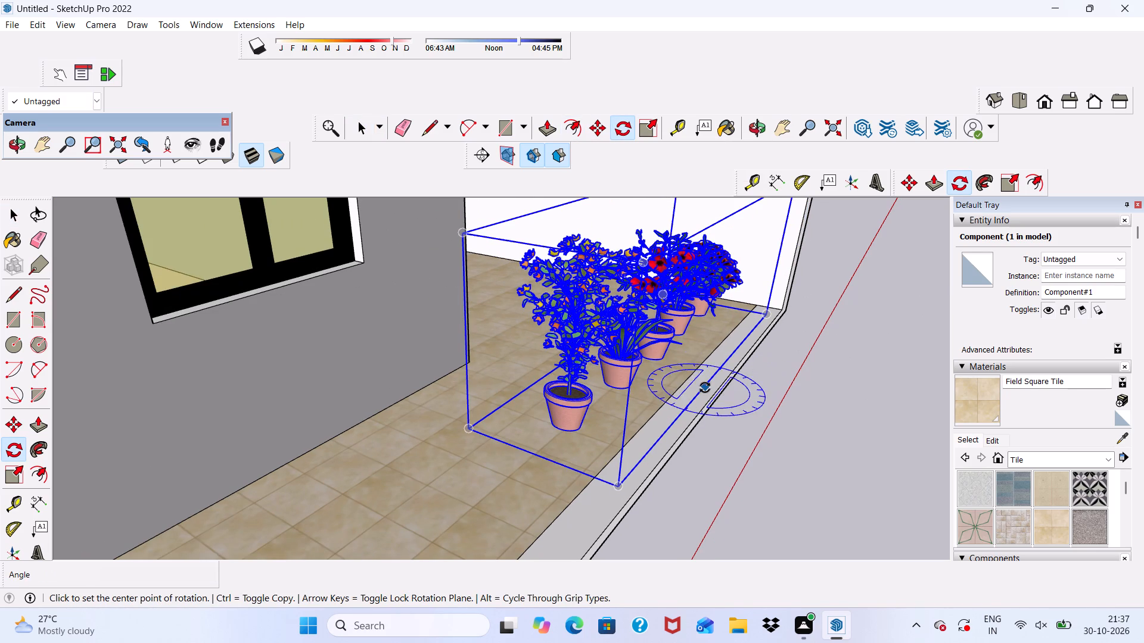
left_click(704, 380)
left_click(882, 399)
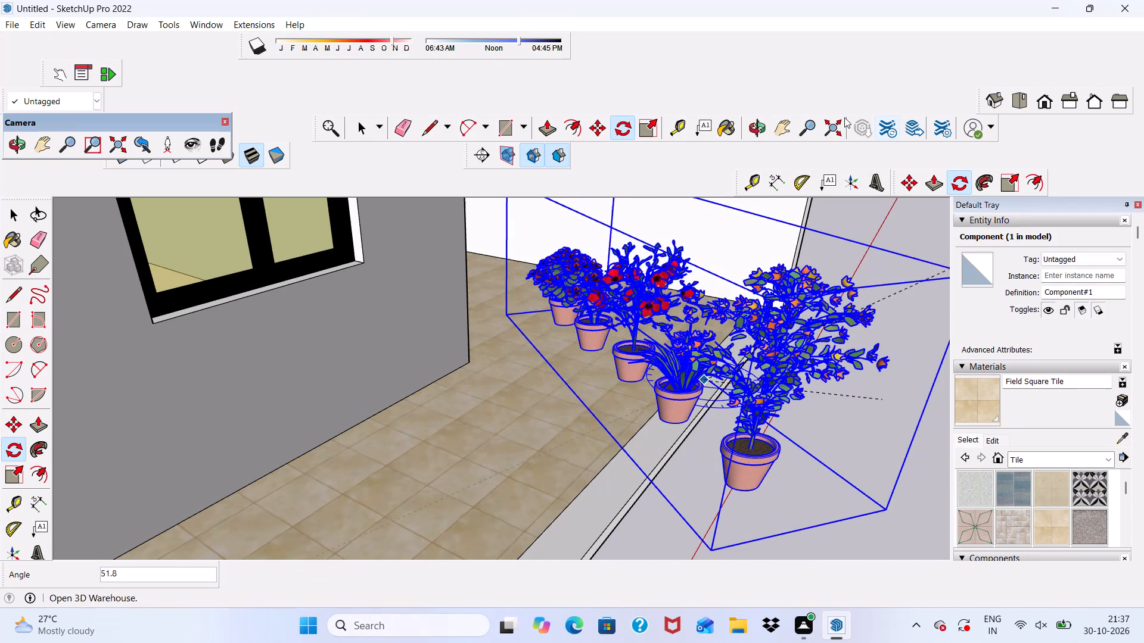
scroll(788, 278, "up", 1)
scroll(702, 282, "down", 5)
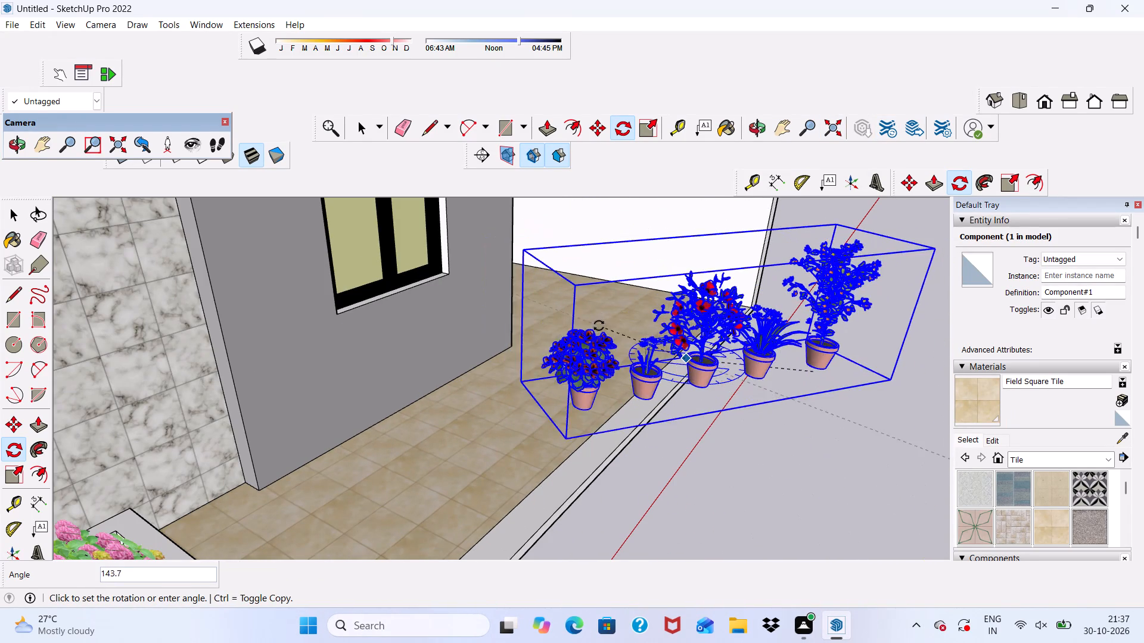
scroll(303, 476, "down", 1)
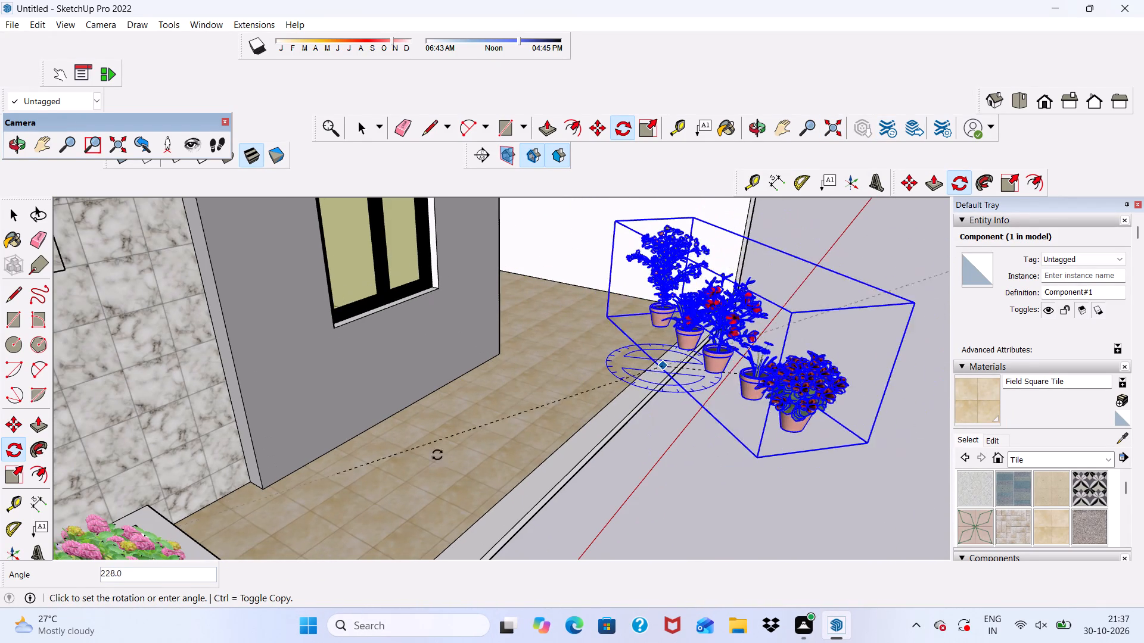
left_click(666, 395)
scroll(621, 377, "down", 4)
key("space")
left_click(691, 433)
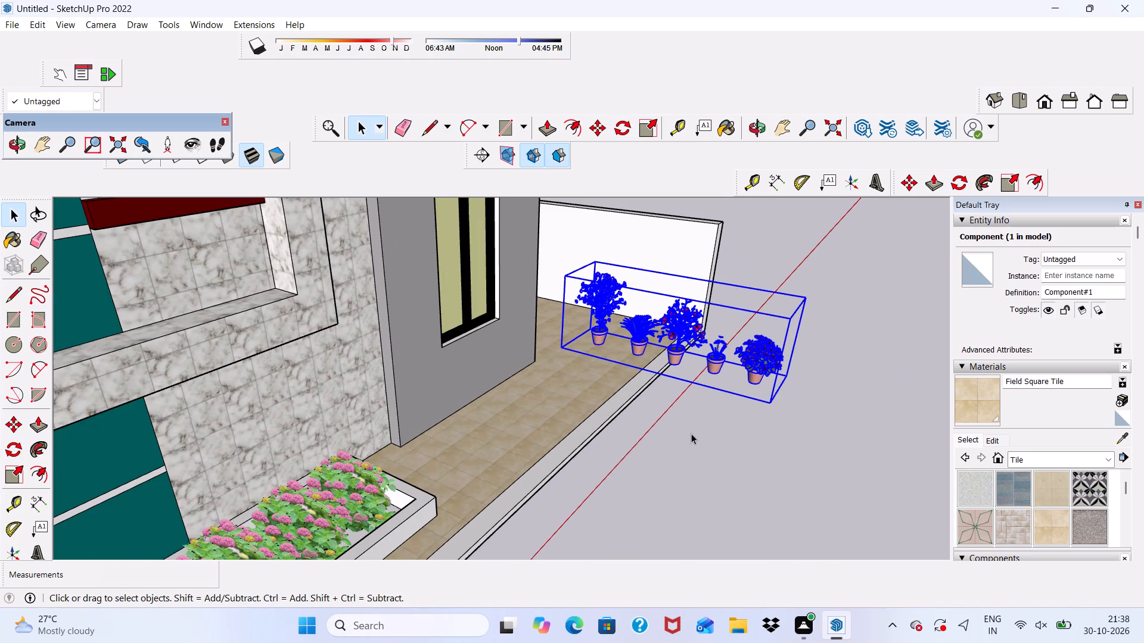
Move the row of potted plants about 2' 7 9/16" back toward the house, into the corner beside the compound side wall.
scroll(691, 433, "down", 3)
middle_click_drag(691, 433, 581, 388)
left_click(736, 429)
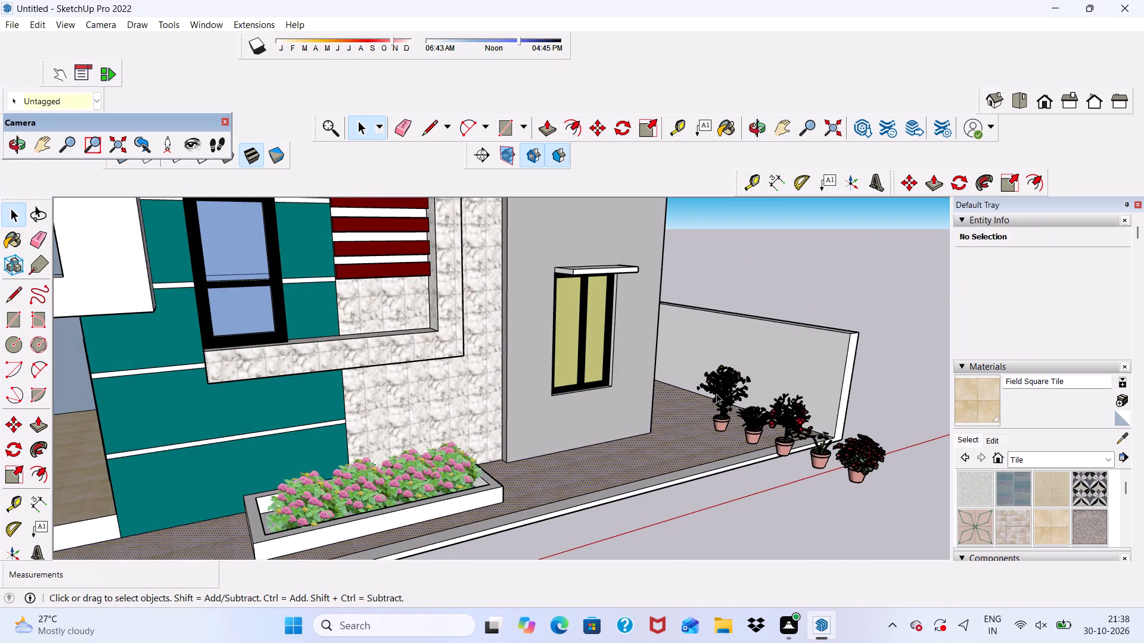
scroll(664, 345, "down", 5)
scroll(799, 429, "up", 1)
left_click(784, 410)
scroll(784, 410, "up", 3)
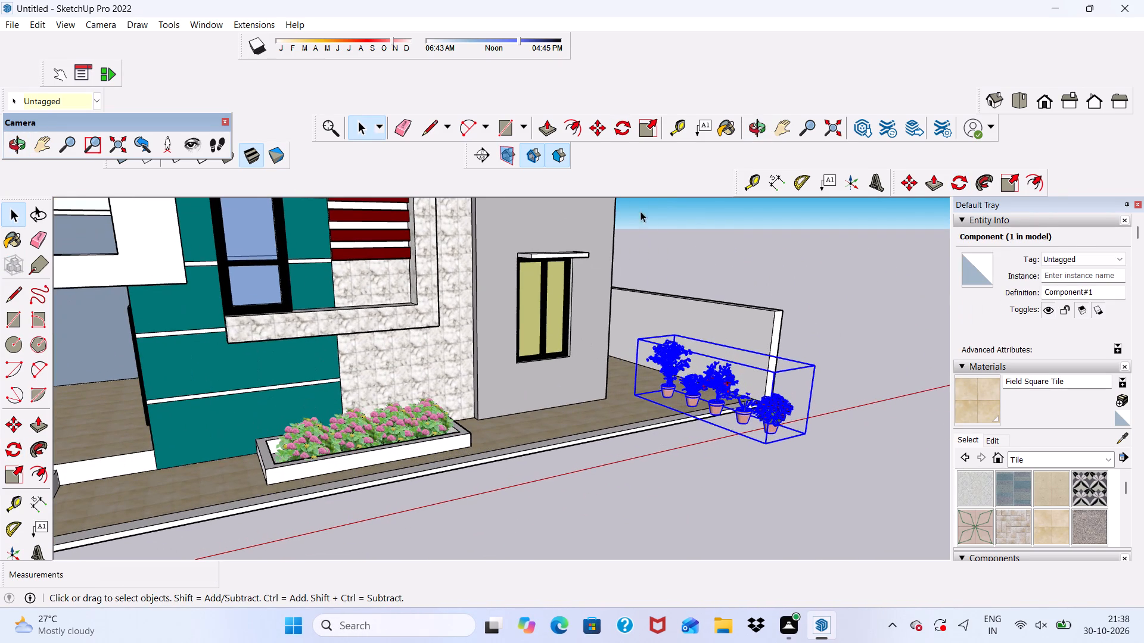
left_click(601, 127)
scroll(682, 431, "up", 2)
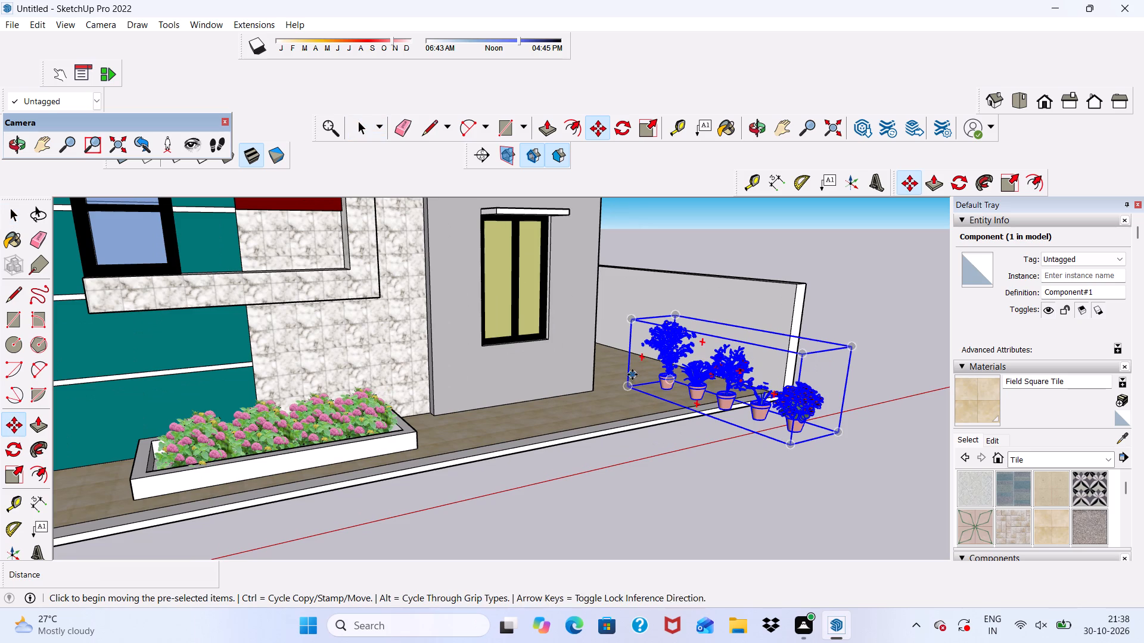
left_click(633, 386)
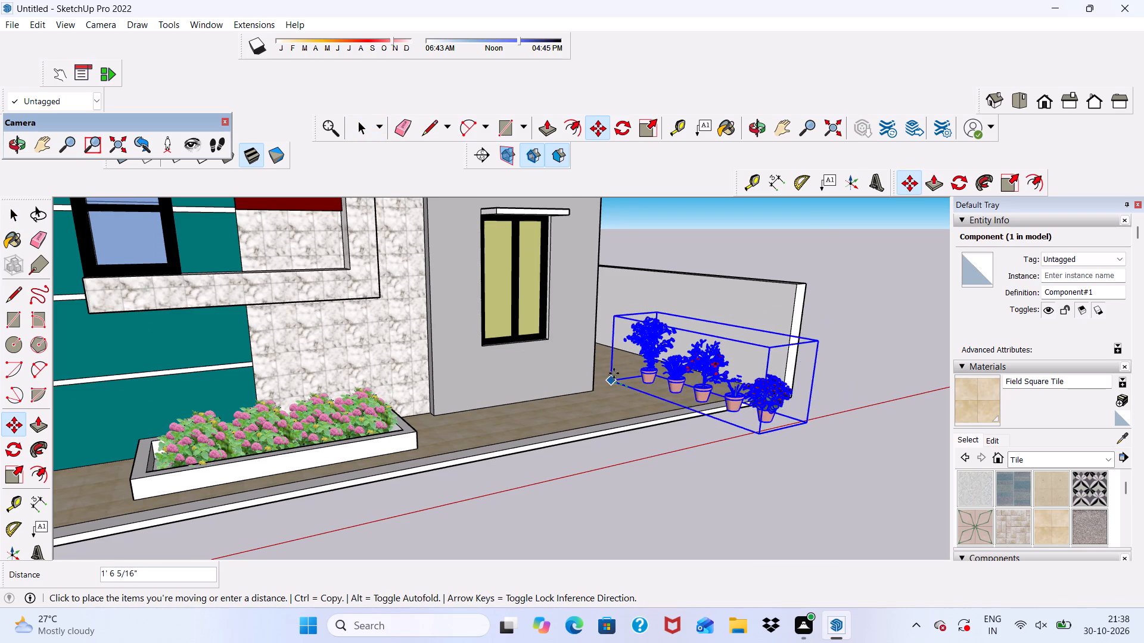
left_click(602, 371)
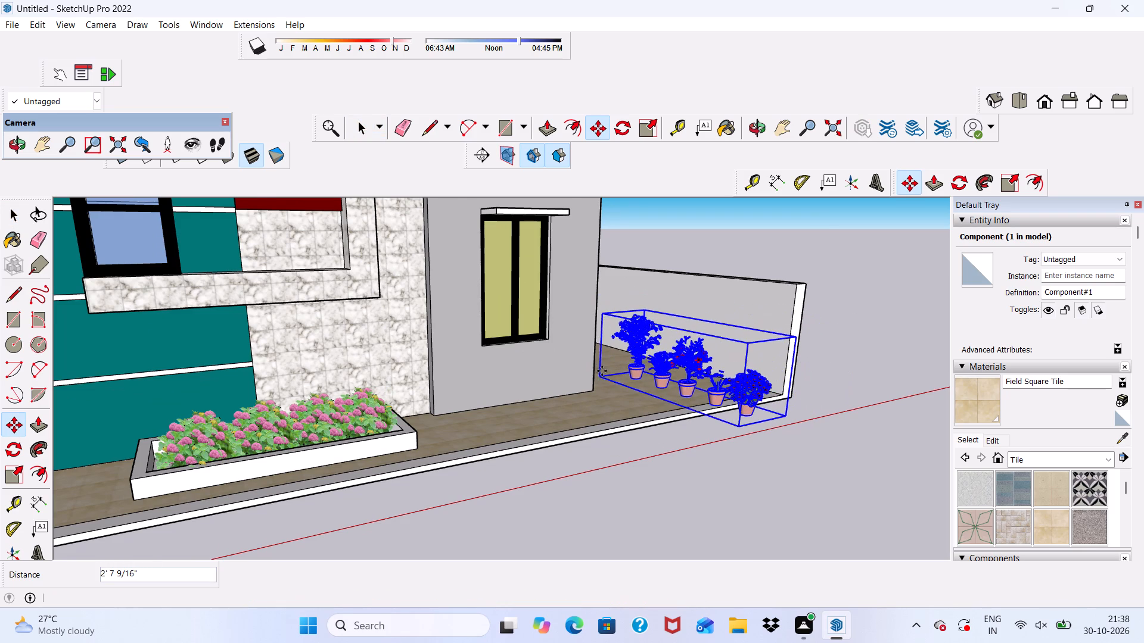
scroll(601, 385, "down", 4)
key("space")
left_click(584, 457)
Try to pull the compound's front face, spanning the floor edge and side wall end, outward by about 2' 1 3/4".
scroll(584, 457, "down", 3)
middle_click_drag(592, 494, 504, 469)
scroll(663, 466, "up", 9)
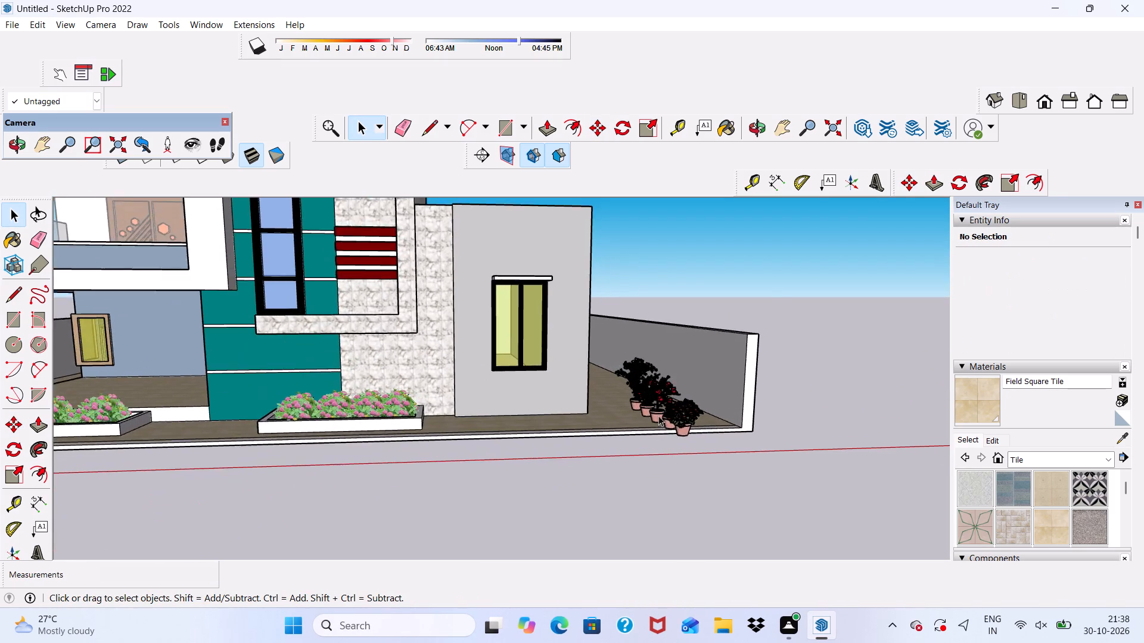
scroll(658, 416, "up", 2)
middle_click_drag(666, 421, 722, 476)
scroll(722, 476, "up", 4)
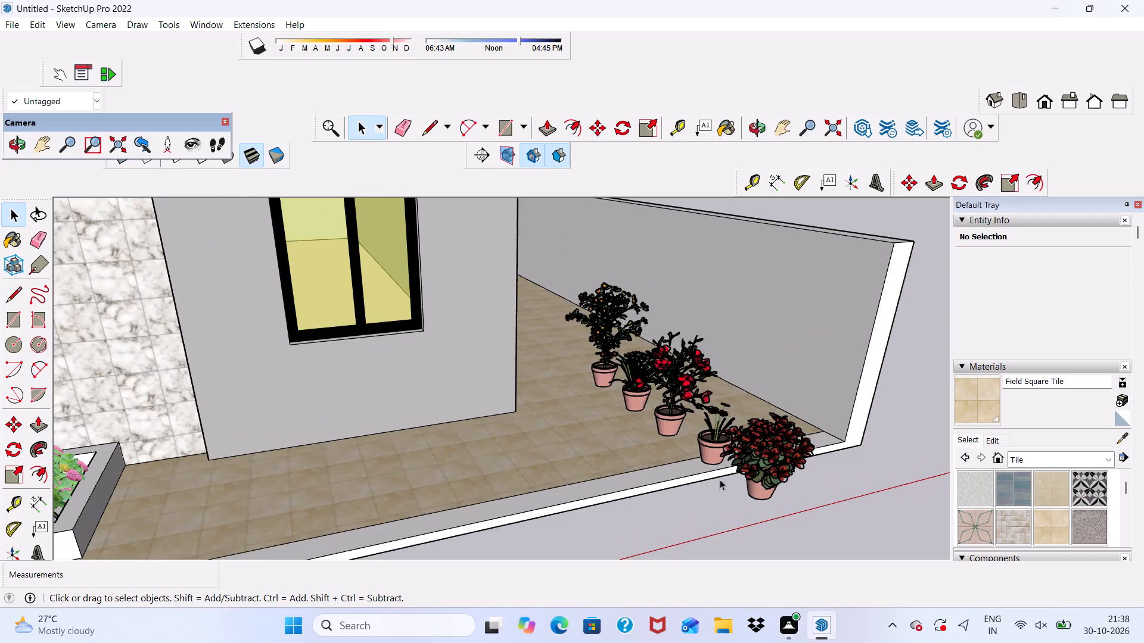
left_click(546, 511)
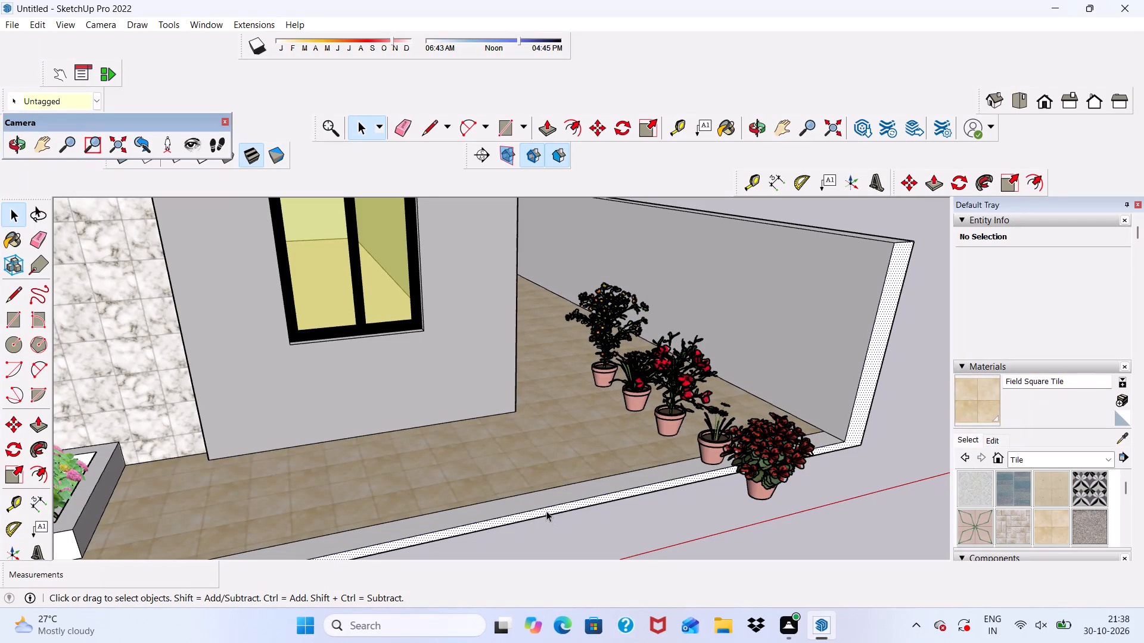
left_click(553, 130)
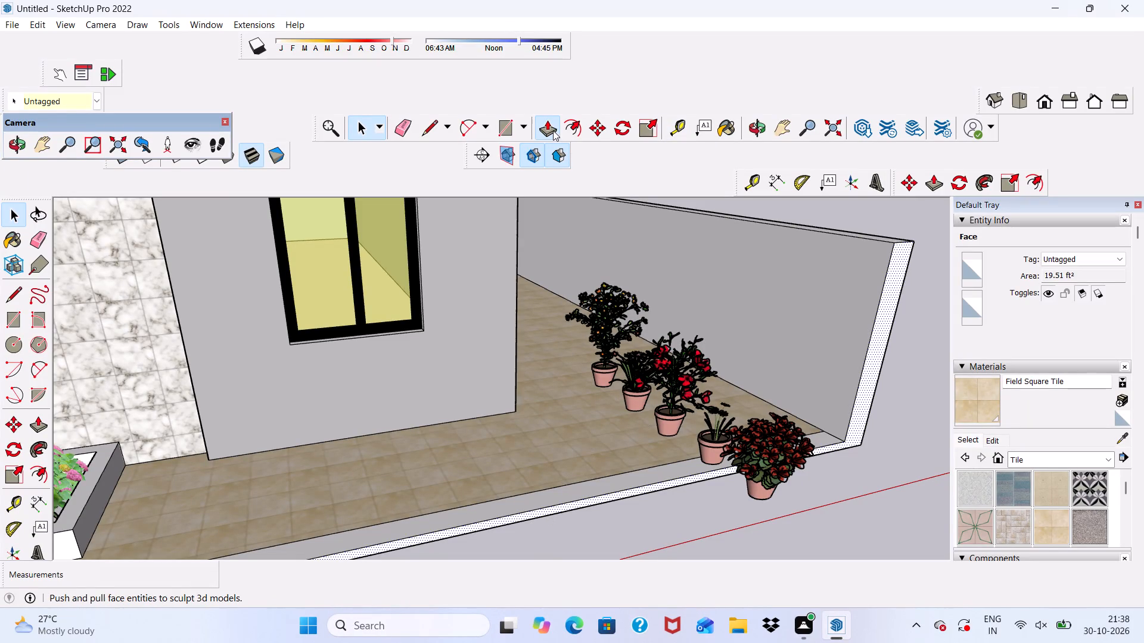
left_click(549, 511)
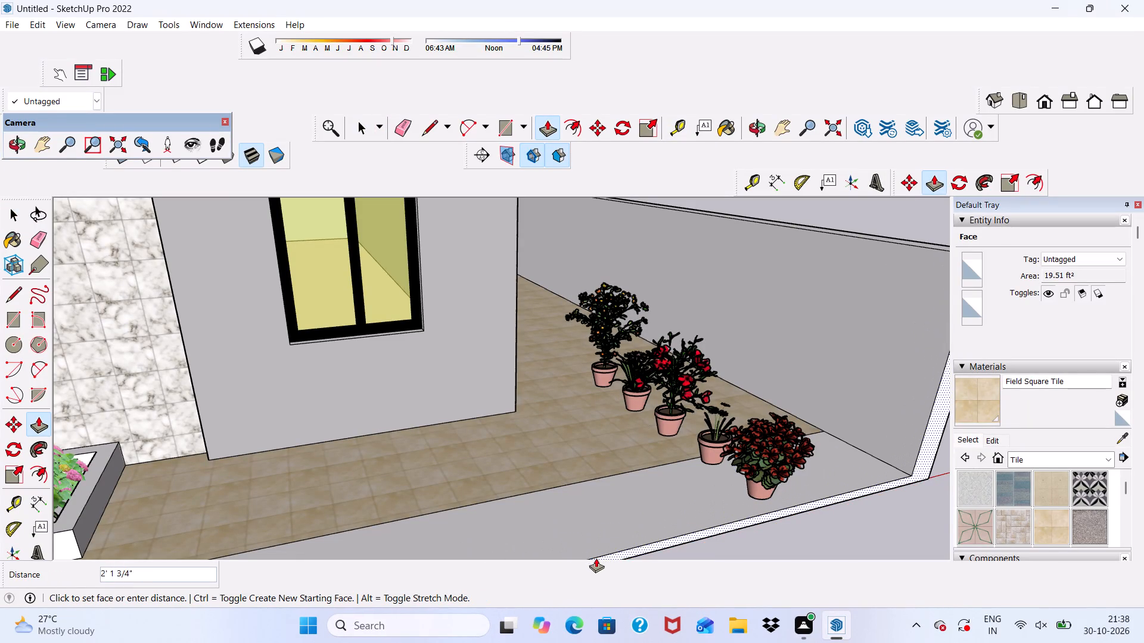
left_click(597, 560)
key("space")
Pull the compound's front face, spanning the floor edge and side wall end, outward by about 2' 7/16".
scroll(574, 473, "down", 4)
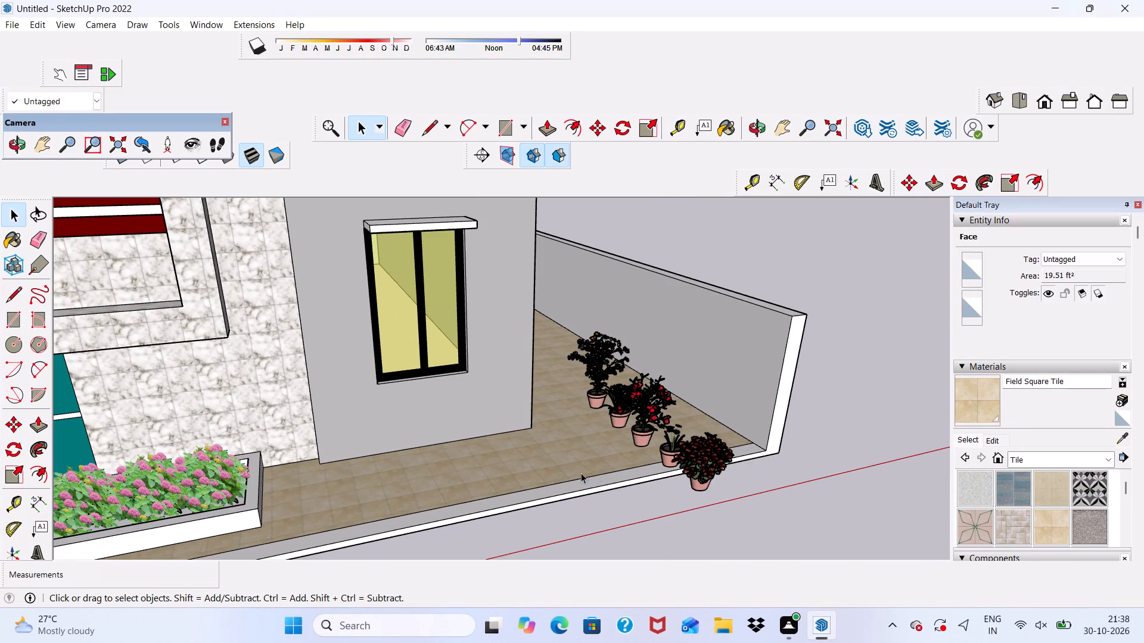
left_click(542, 128)
scroll(591, 508, "up", 7)
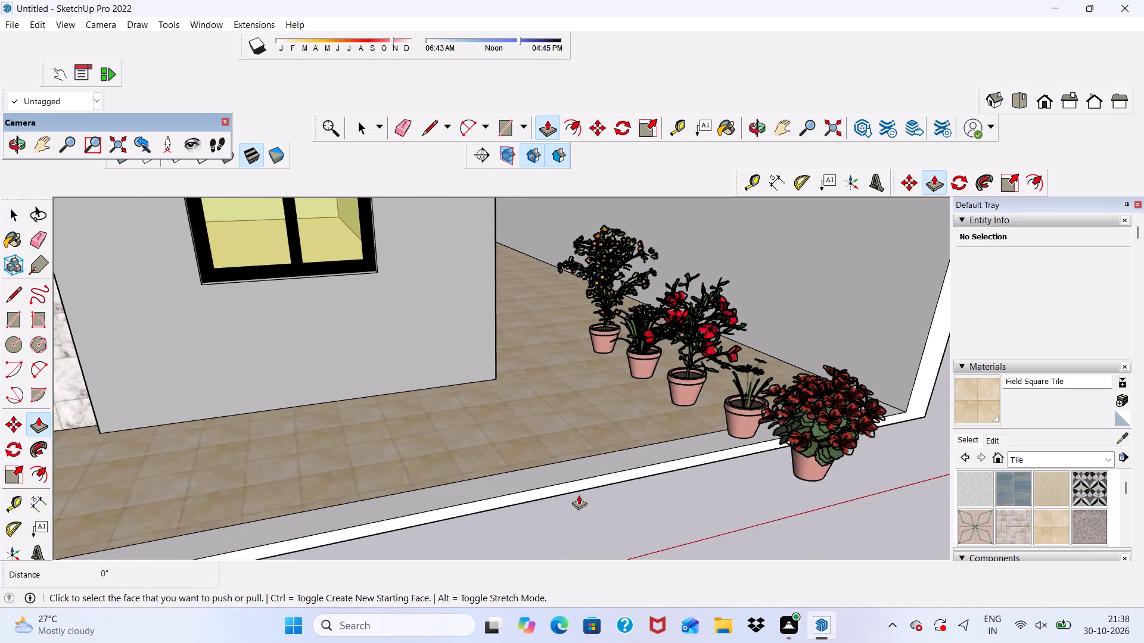
left_click(549, 487)
left_click(658, 513)
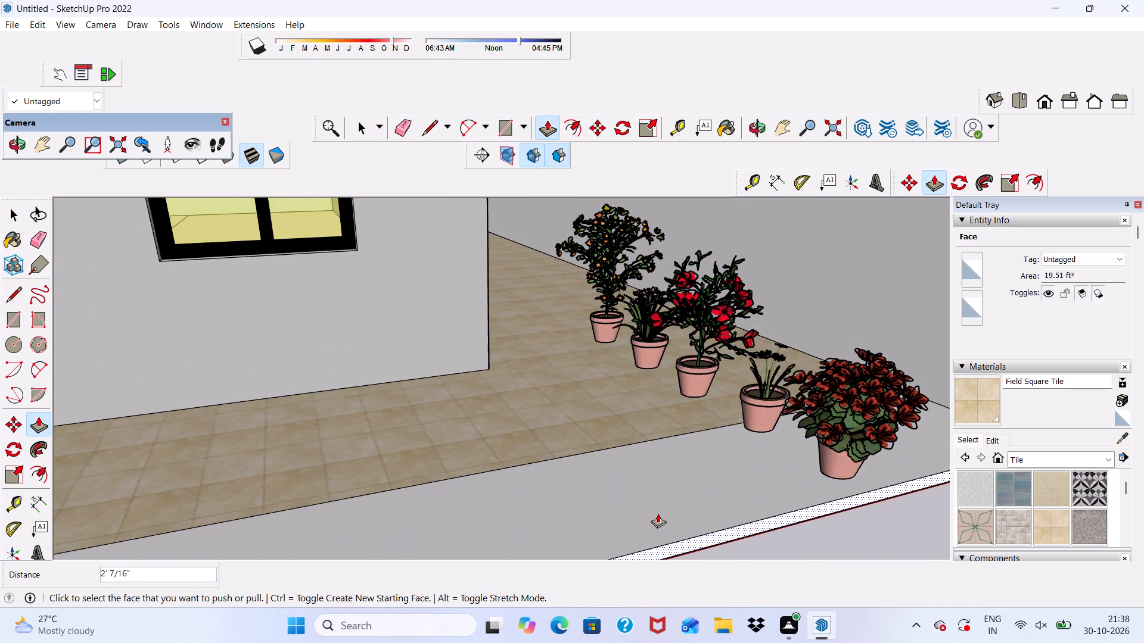
key("space")
Scale up the row of potted plants uniformly by about 1.02 and again by about 1.04.
scroll(785, 538, "down", 15)
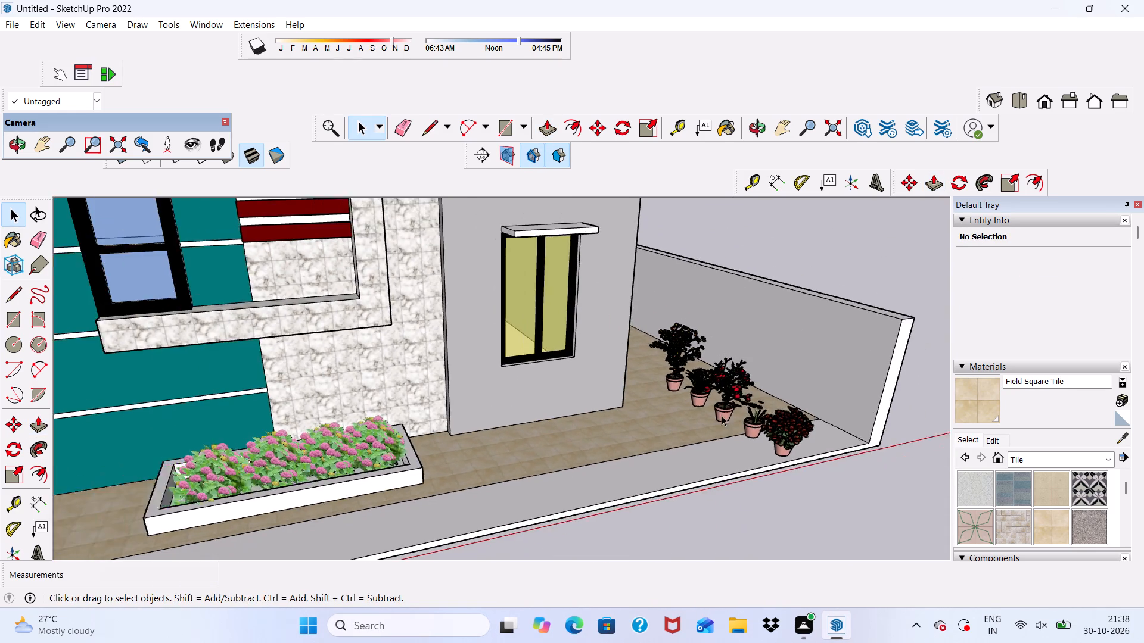
middle_click_drag(722, 418, 803, 423)
scroll(748, 311, "down", 5)
middle_click_drag(739, 444, 604, 419)
scroll(816, 423, "up", 3)
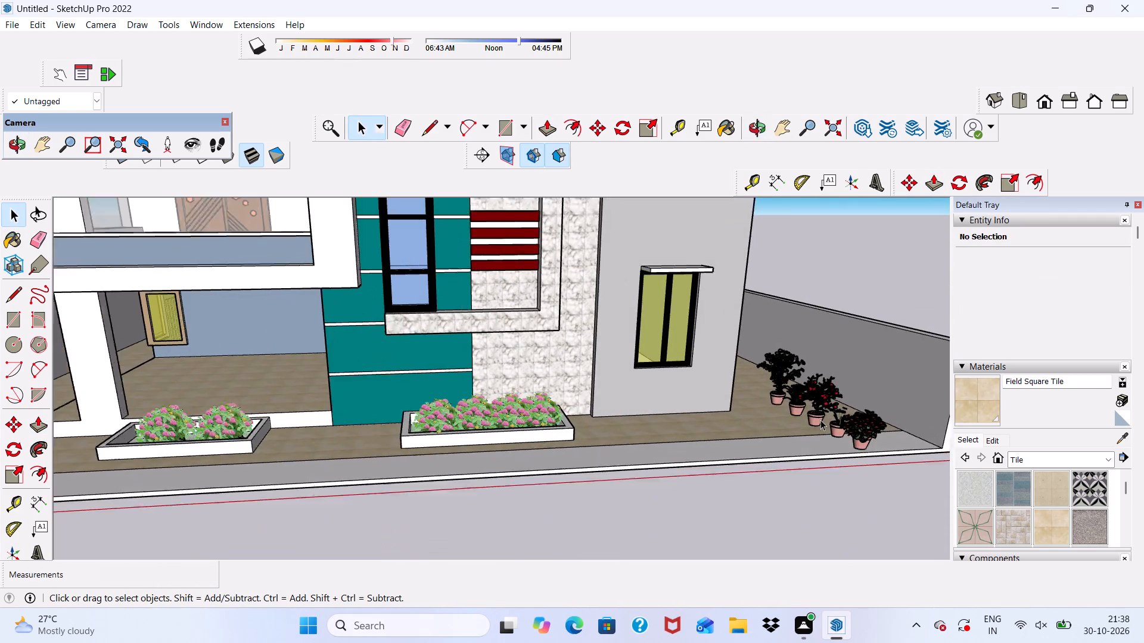
left_click(835, 411)
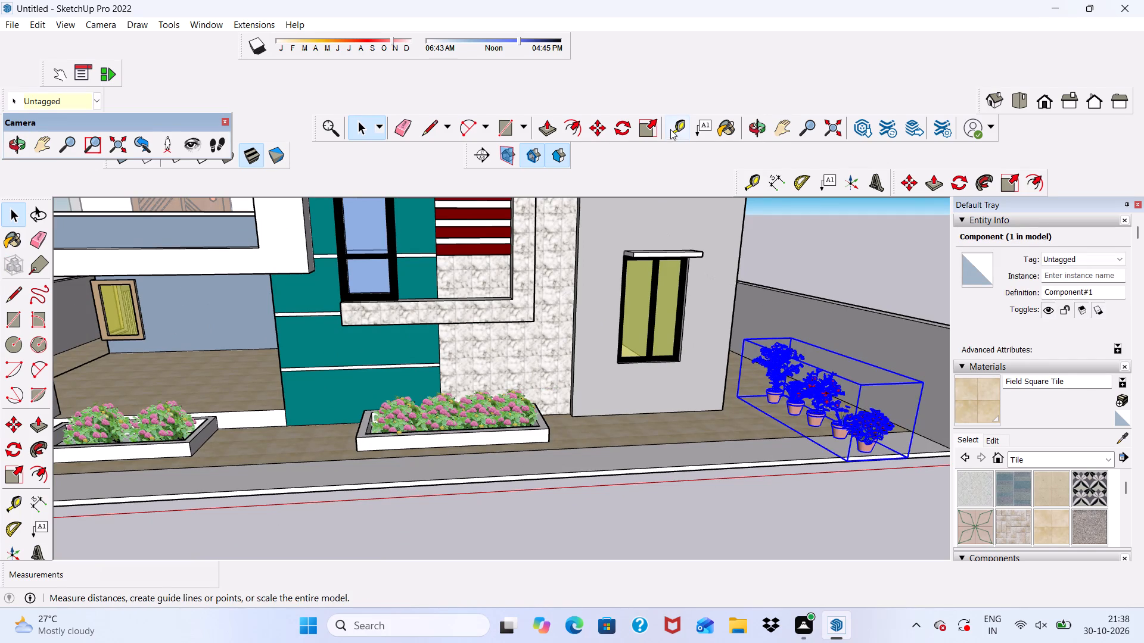
left_click(657, 126)
left_click_drag(919, 382, 928, 346)
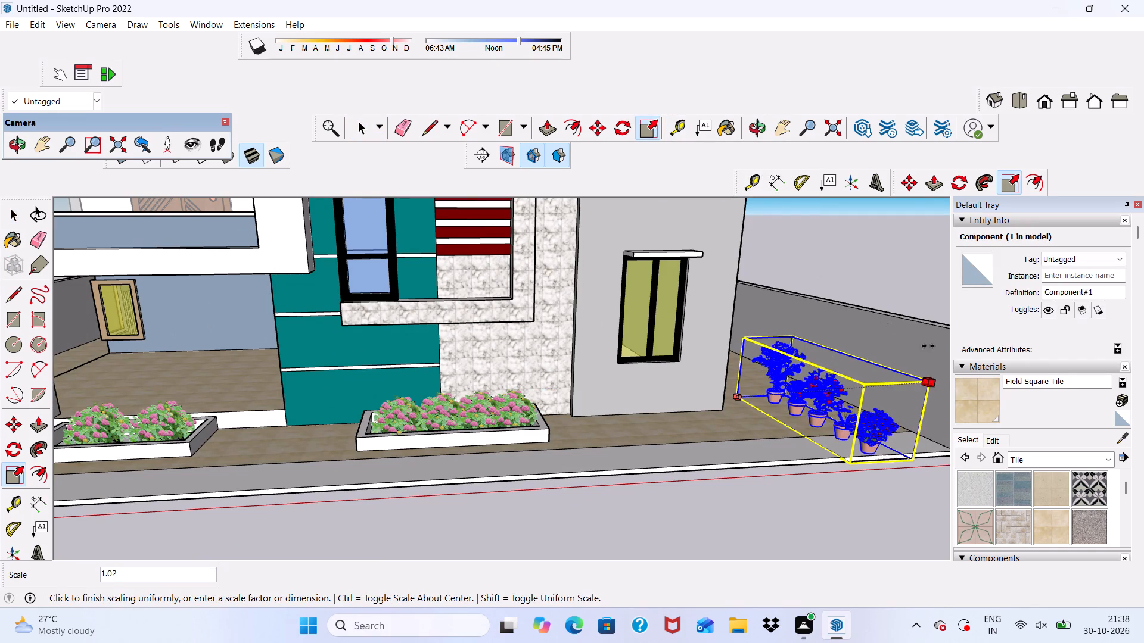
left_click_drag(928, 346, 929, 342)
scroll(807, 370, "down", 4)
middle_click_drag(806, 425, 905, 423)
scroll(871, 372, "up", 5)
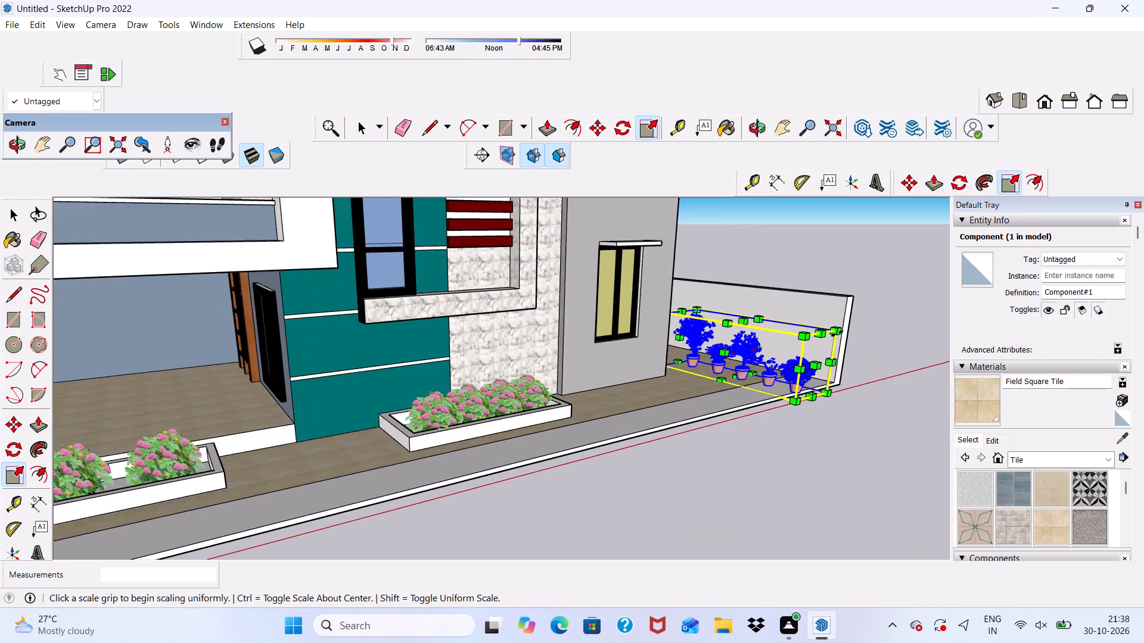
scroll(837, 333, "up", 6)
left_click_drag(837, 333, 841, 301)
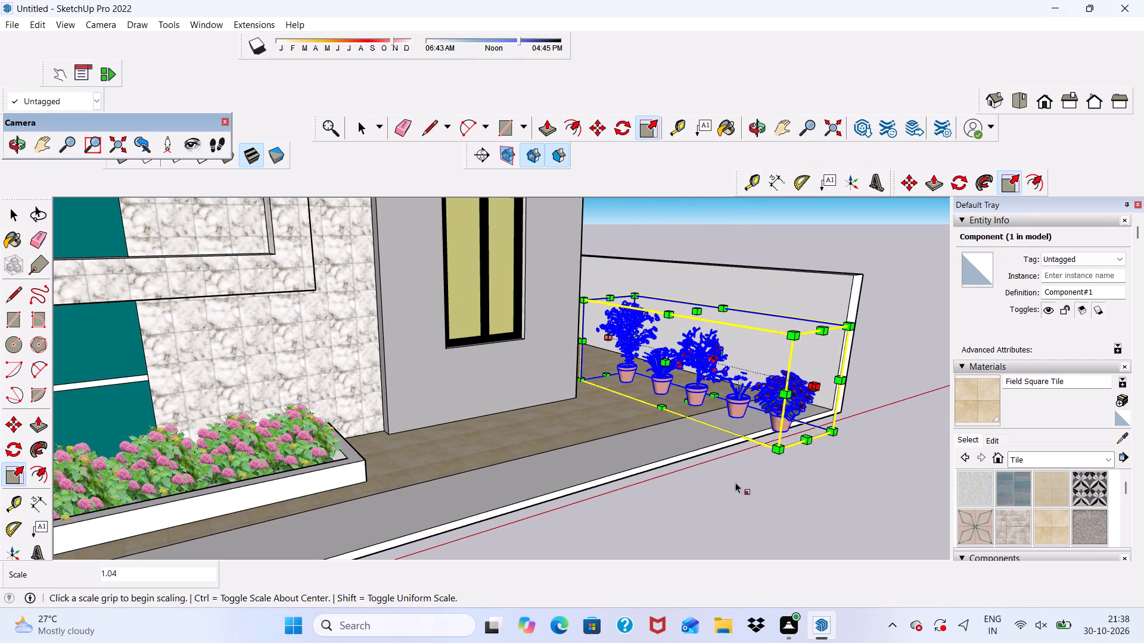
key("space")
left_click(703, 414)
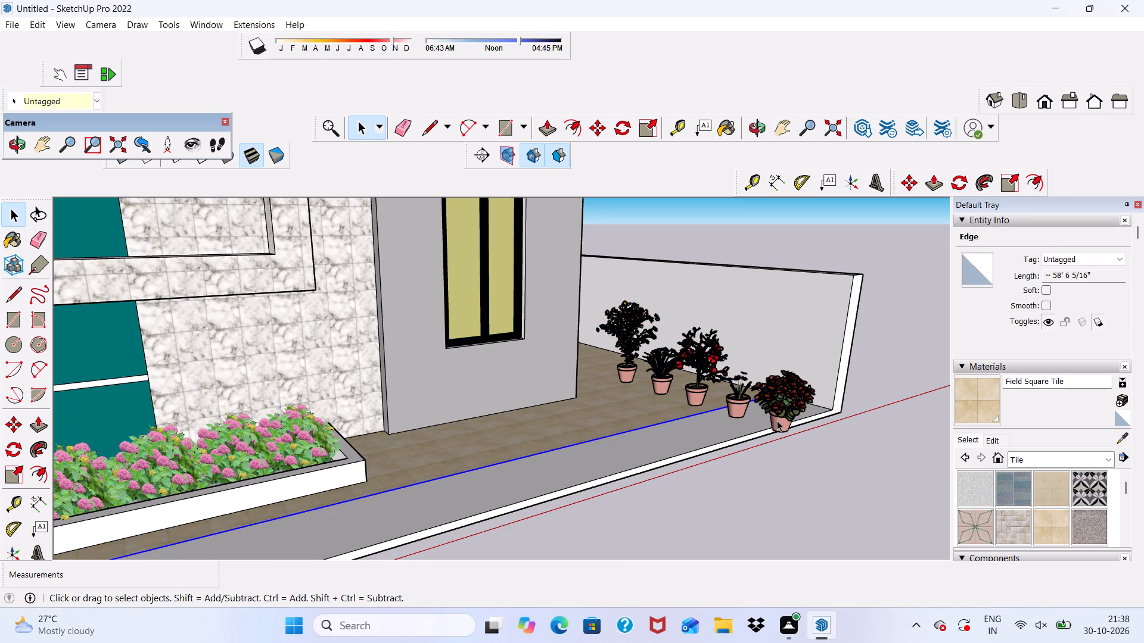
Stretch the row of potted plants along the red axis by about 1.03.
left_click(777, 420)
left_click(642, 133)
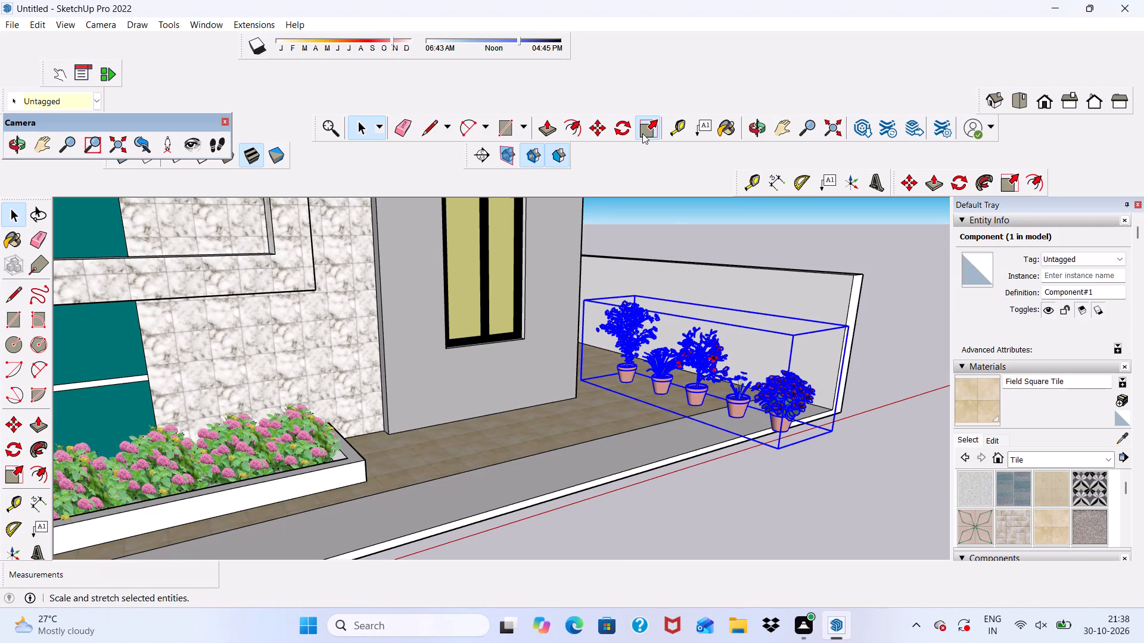
left_click_drag(811, 385, 822, 393)
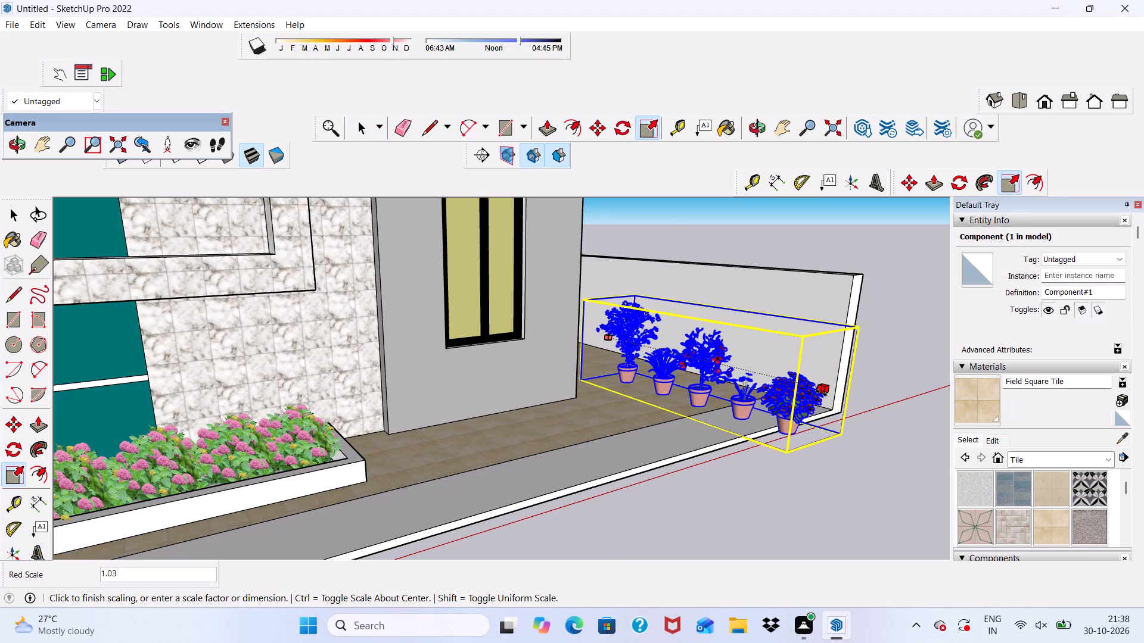
left_click_drag(822, 393, 829, 398)
key("space")
left_click(710, 488)
Pull the compound's front face, including the side wall end, outward by another 1' 4 3/8" or so.
scroll(692, 457, "down", 4)
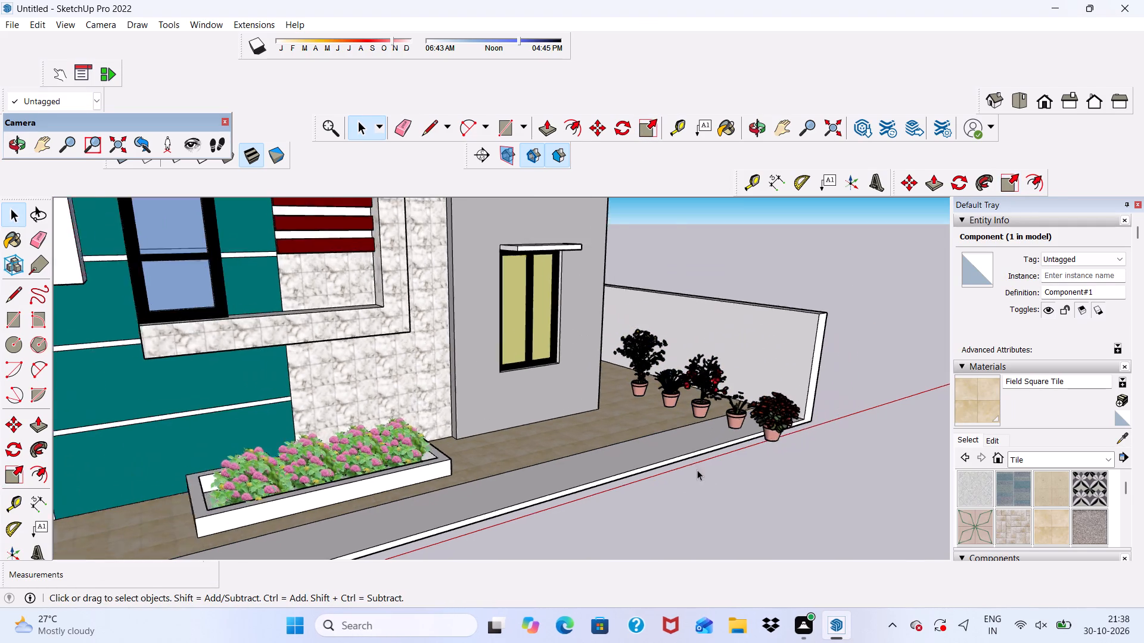
middle_click_drag(697, 470, 606, 425)
scroll(598, 486, "up", 9)
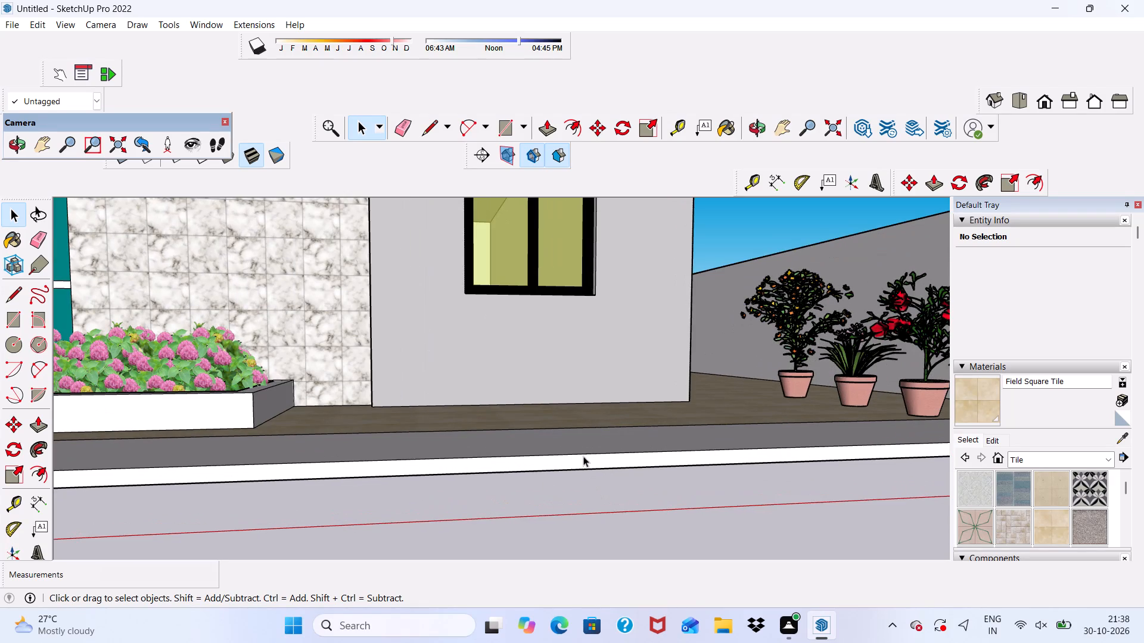
left_click(583, 463)
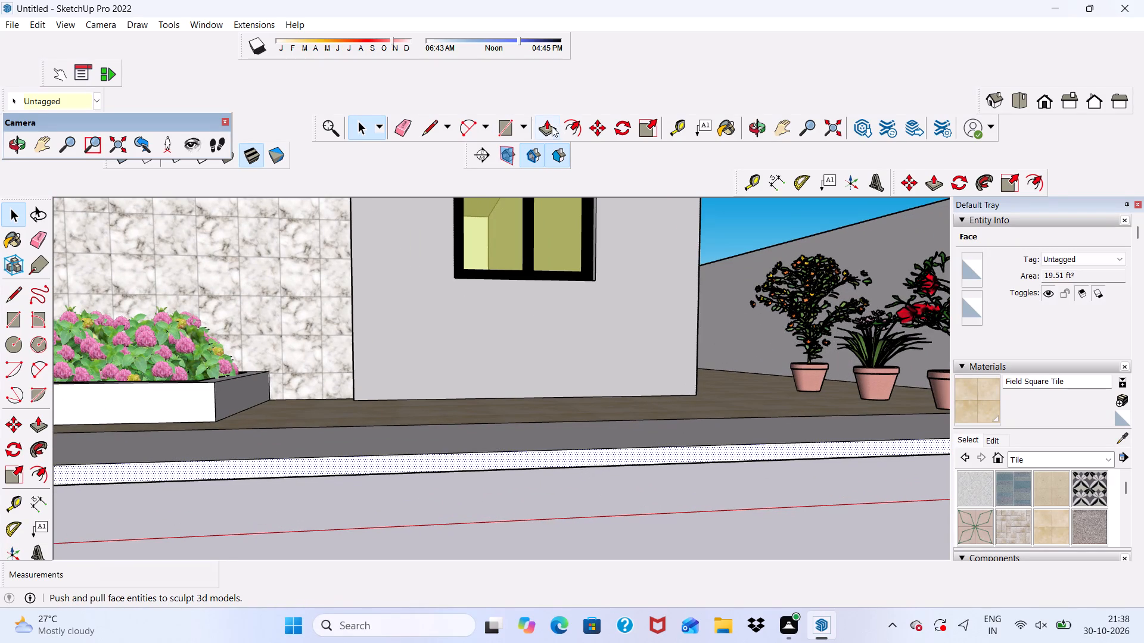
left_click(552, 126)
left_click(522, 453)
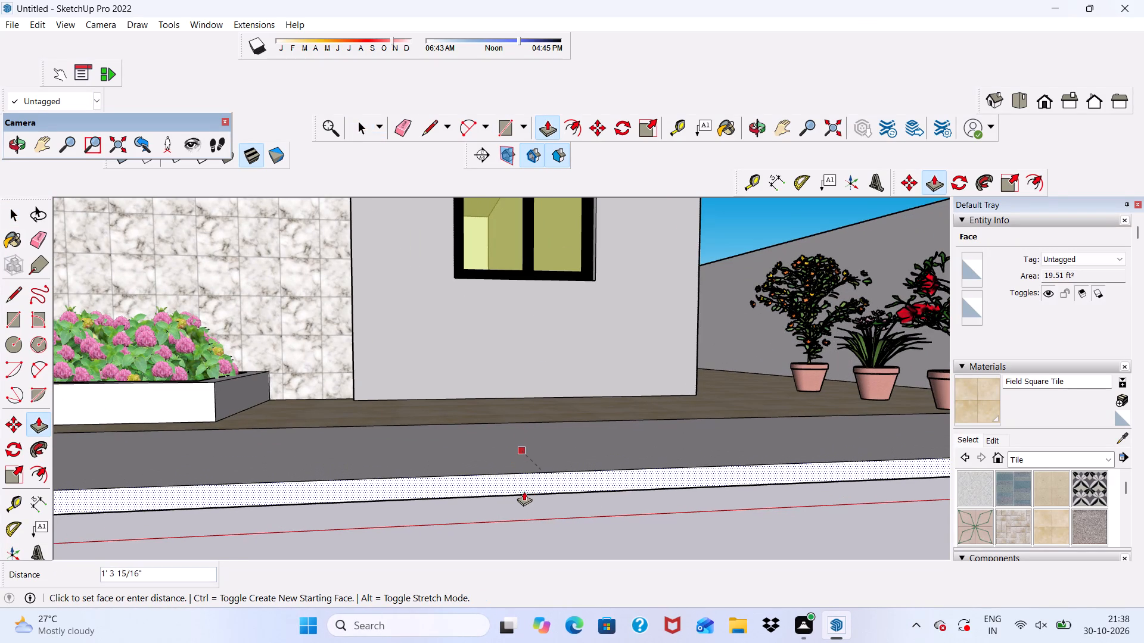
left_click(512, 496)
scroll(502, 471, "down", 8)
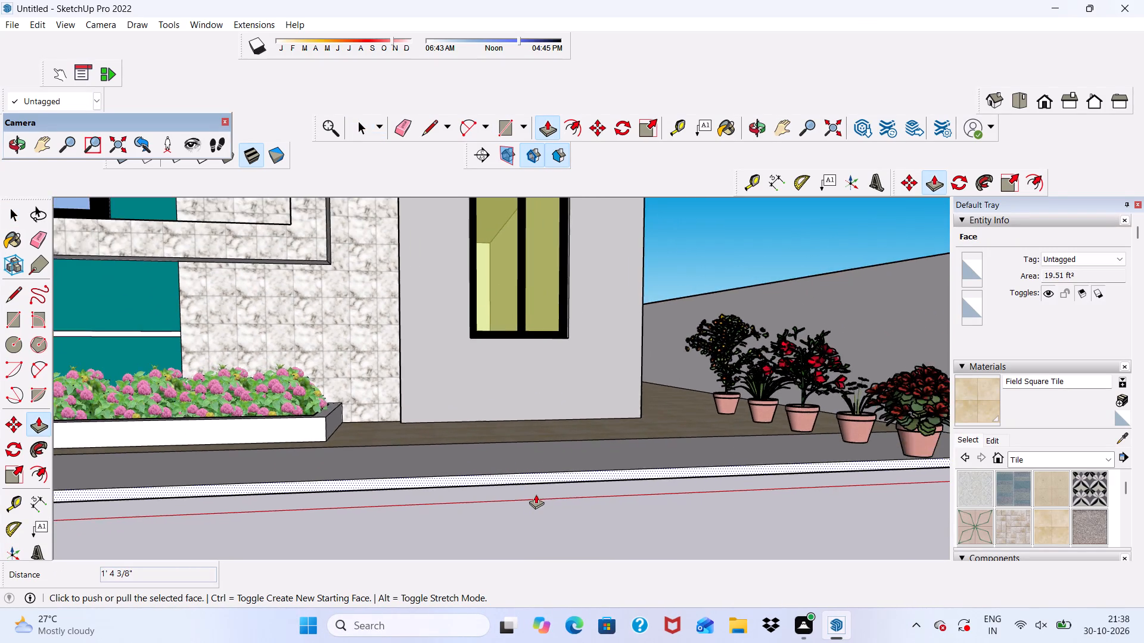
scroll(536, 494, "down", 1)
scroll(536, 494, "up", 1)
scroll(531, 480, "down", 2)
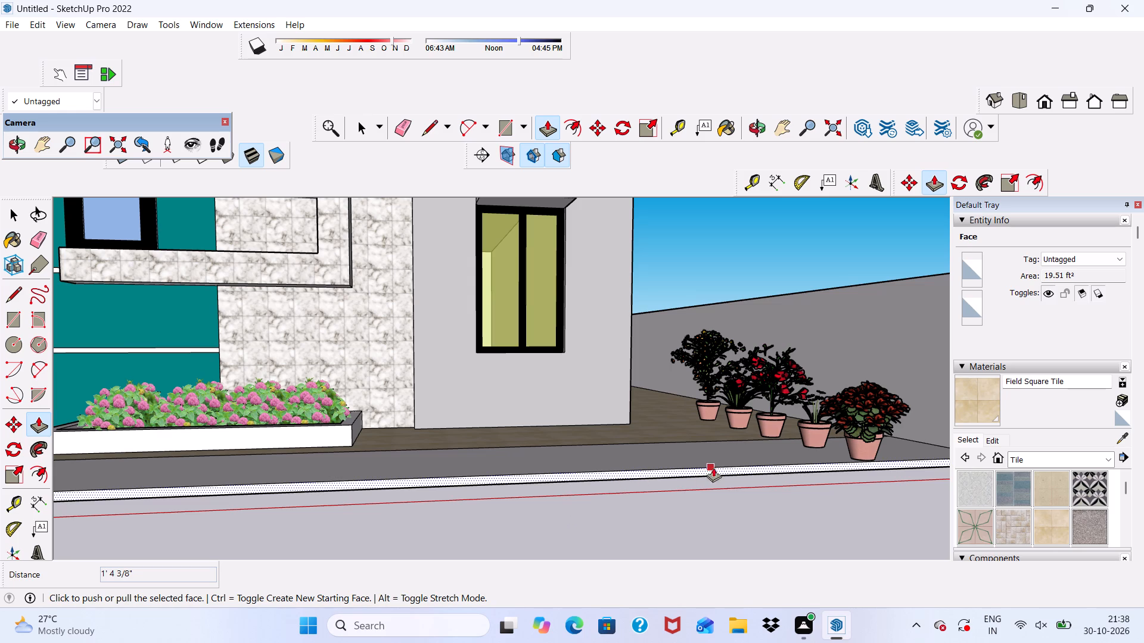
left_click(812, 487)
scroll(751, 420, "down", 4)
key("space")
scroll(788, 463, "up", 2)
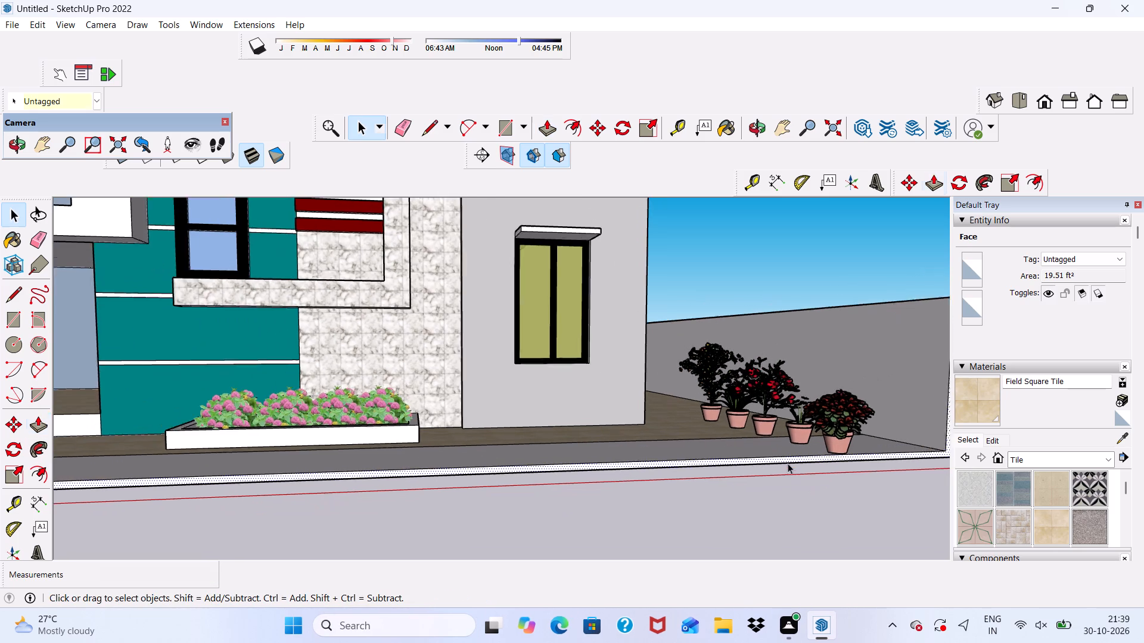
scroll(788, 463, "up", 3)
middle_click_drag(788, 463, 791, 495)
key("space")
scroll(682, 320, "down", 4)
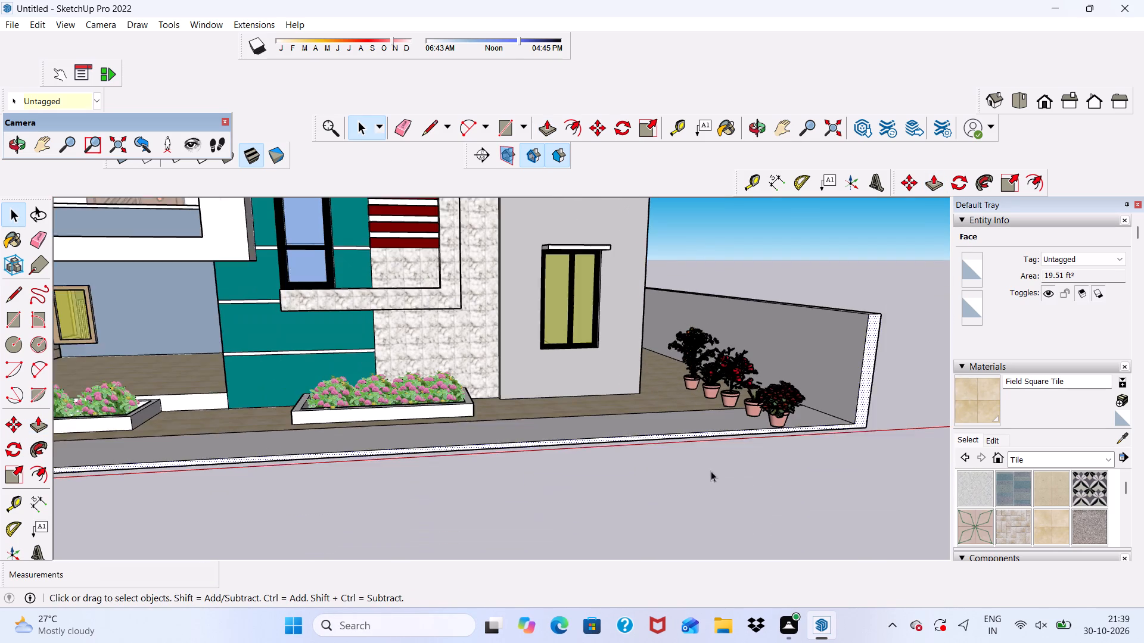
Examine the extended front compound, side walls and planters against the house from the front and both sides.
scroll(701, 479, "up", 1)
left_click(674, 477)
scroll(674, 472, "down", 5)
middle_click_drag(685, 511, 728, 575)
scroll(652, 550, "up", 1)
scroll(582, 421, "down", 6)
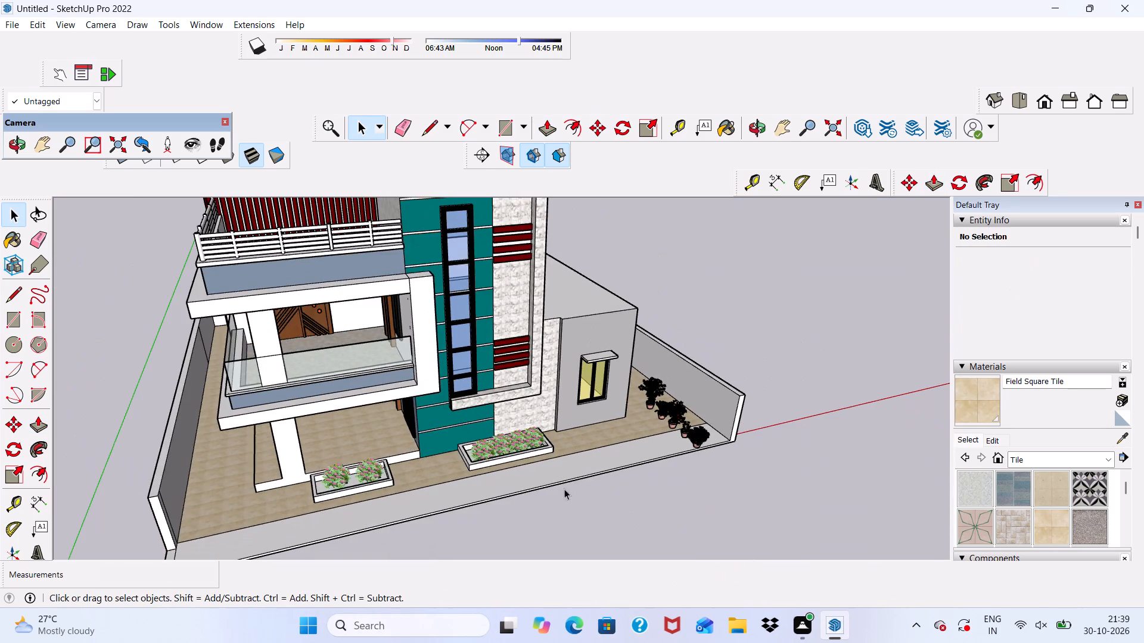
middle_click_drag(367, 536, 327, 397)
scroll(326, 395, "up", 1)
scroll(325, 393, "down", 2)
middle_click_drag(335, 407, 384, 447)
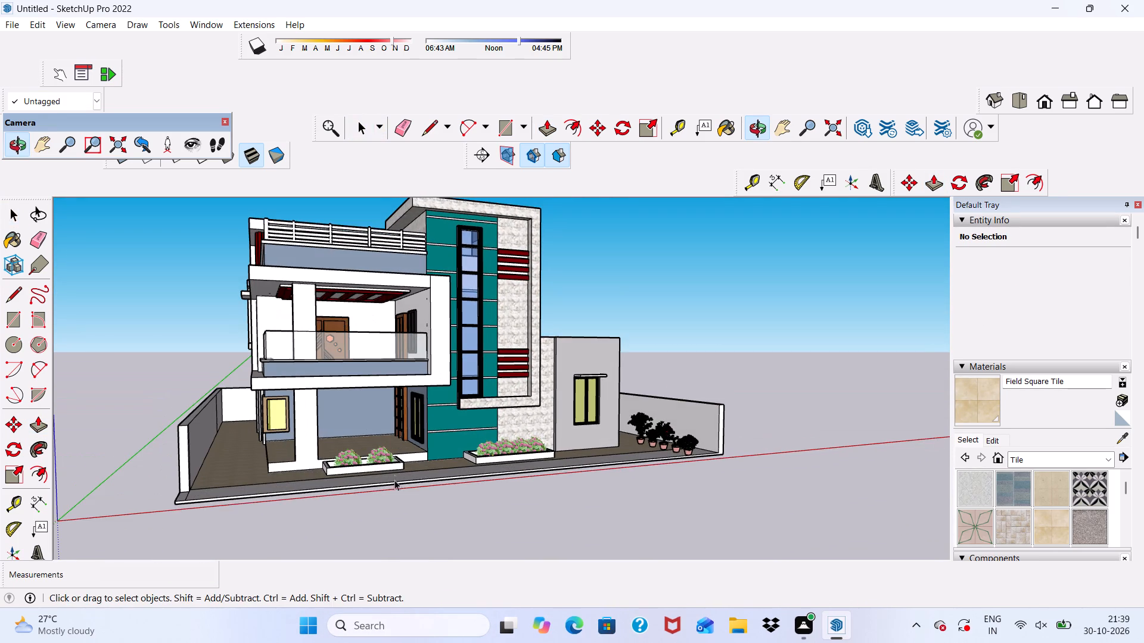
left_click(343, 529)
scroll(329, 402, "down", 4)
middle_click_drag(333, 413, 492, 433)
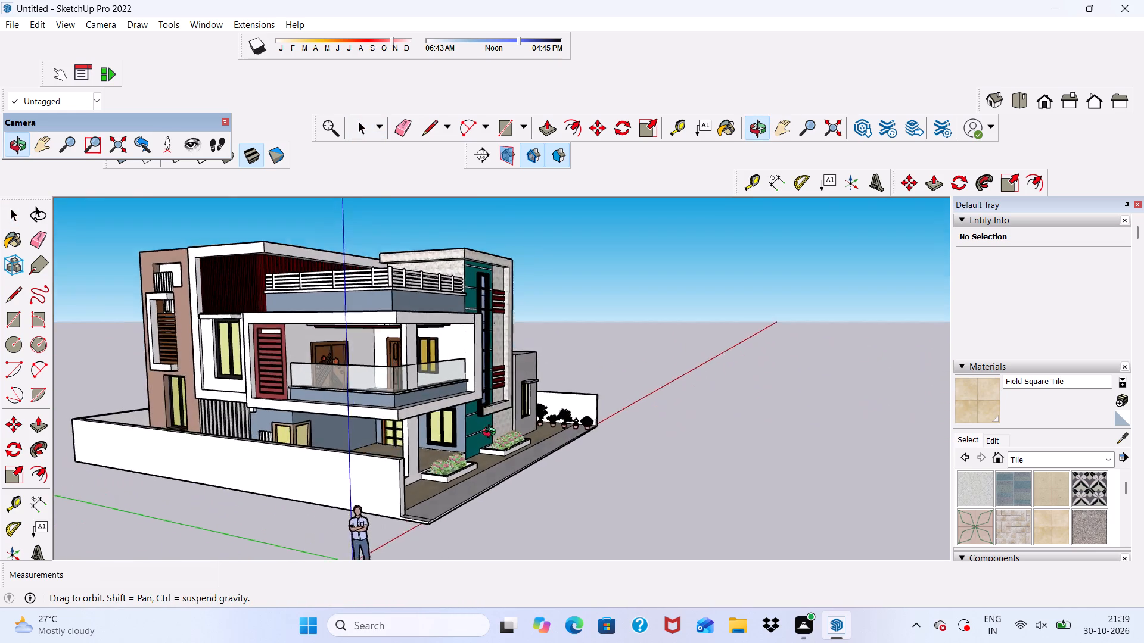
middle_click_drag(492, 433, 464, 420)
scroll(436, 404, "up", 6)
scroll(337, 270, "down", 5)
middle_click_drag(420, 451, 332, 477)
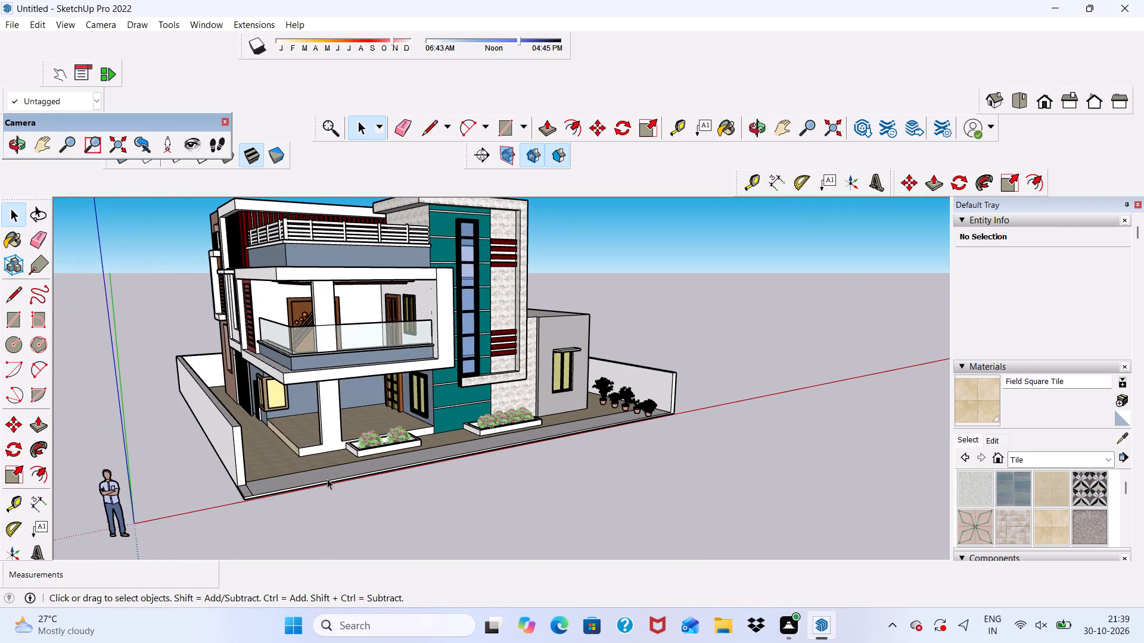
scroll(325, 476, "up", 1)
scroll(321, 441, "down", 2)
scroll(341, 306, "down", 5)
scroll(374, 397, "up", 1)
middle_click_drag(376, 399, 593, 416)
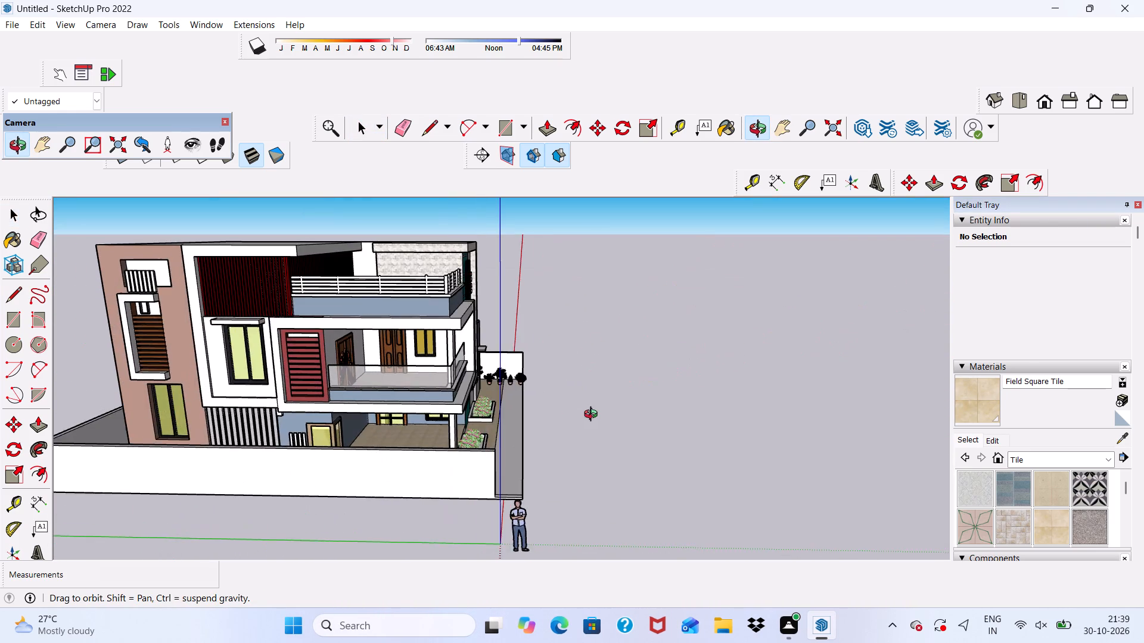
middle_click_drag(593, 416, 184, 424)
scroll(298, 303, "up", 2)
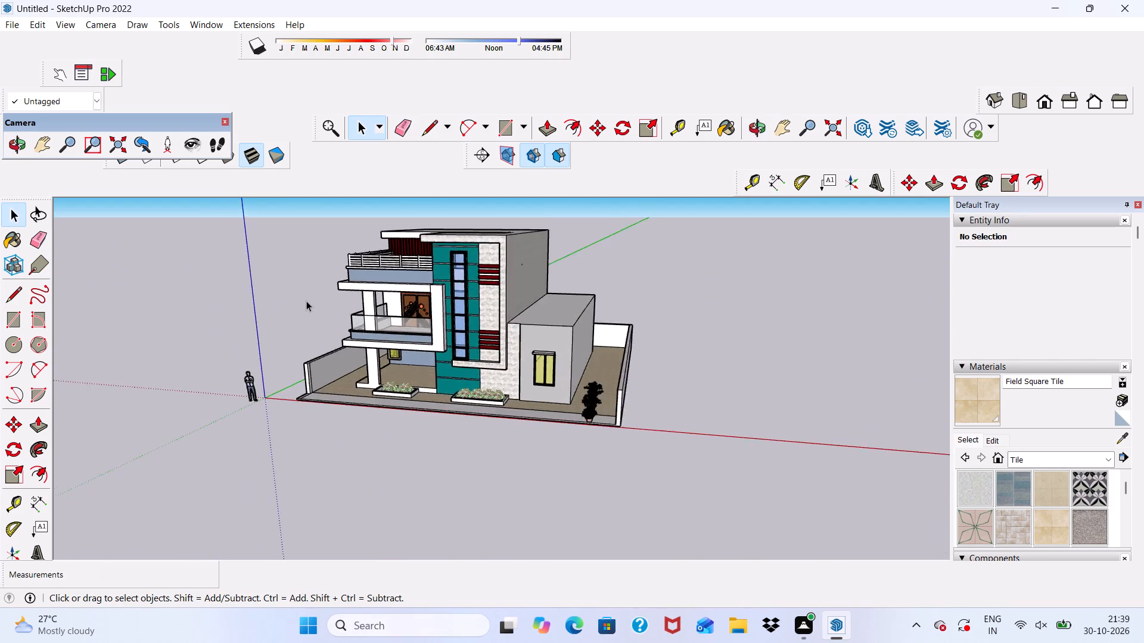
Paint the extended front floor strip, including the small piece at the side wall's end, with Field Square Tile.
scroll(306, 301, "up", 9)
scroll(570, 342, "down", 1)
middle_click_drag(580, 364, 611, 408)
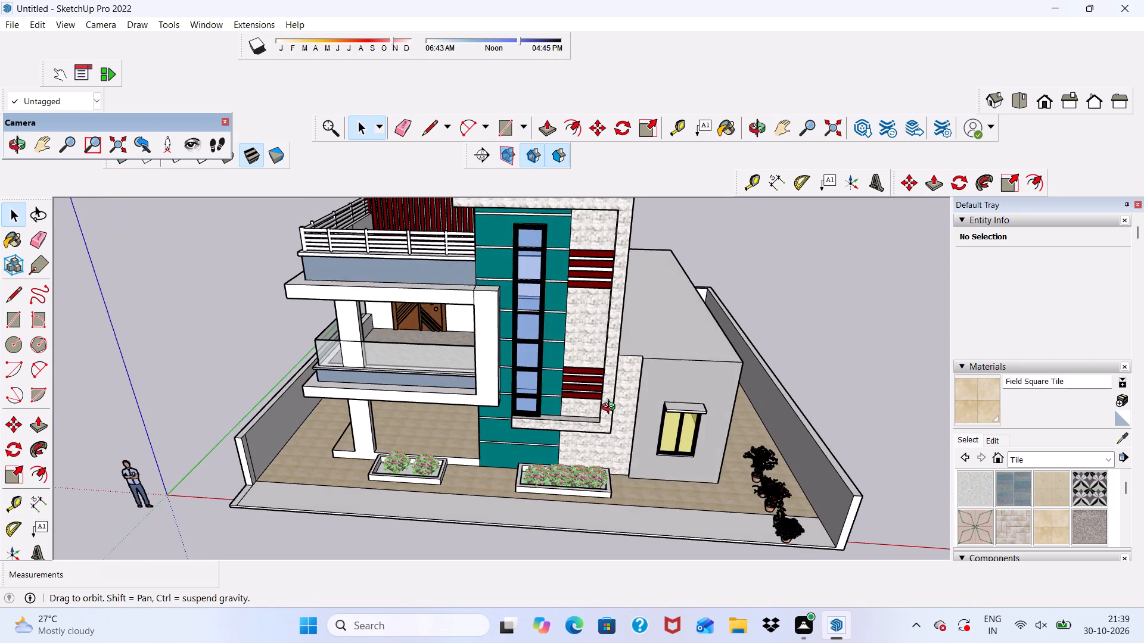
middle_click_drag(611, 408, 613, 402)
left_click(1046, 525)
scroll(654, 544, "up", 5)
left_click(400, 511)
left_click(397, 483)
scroll(459, 509, "down", 3)
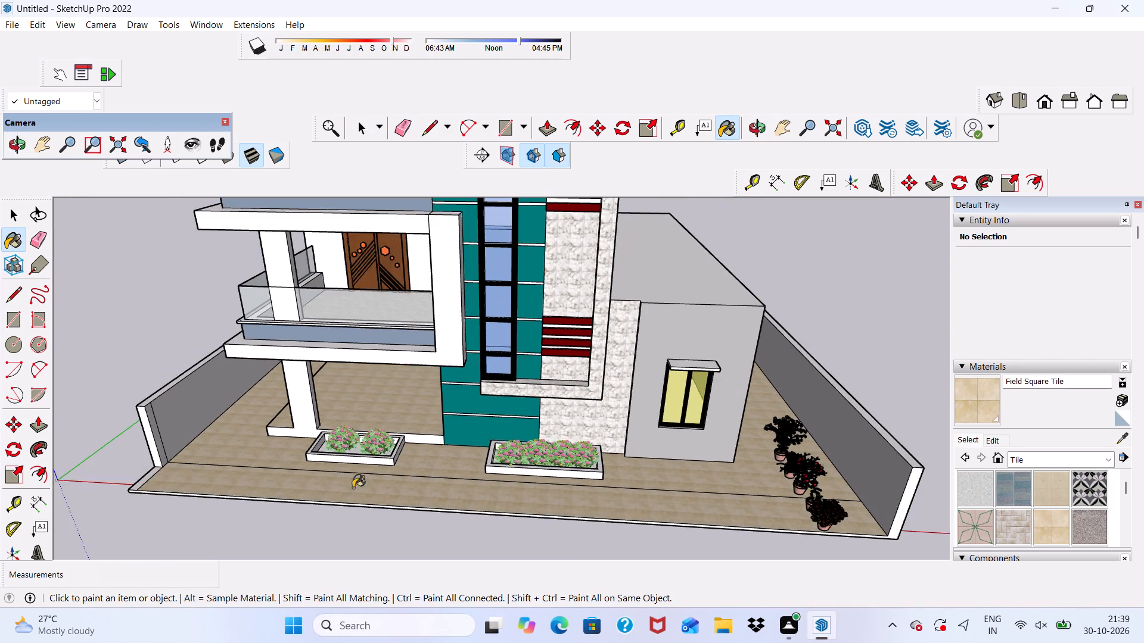
scroll(146, 486, "up", 6)
left_click(150, 480)
scroll(178, 482, "down", 4)
scroll(229, 435, "down", 1)
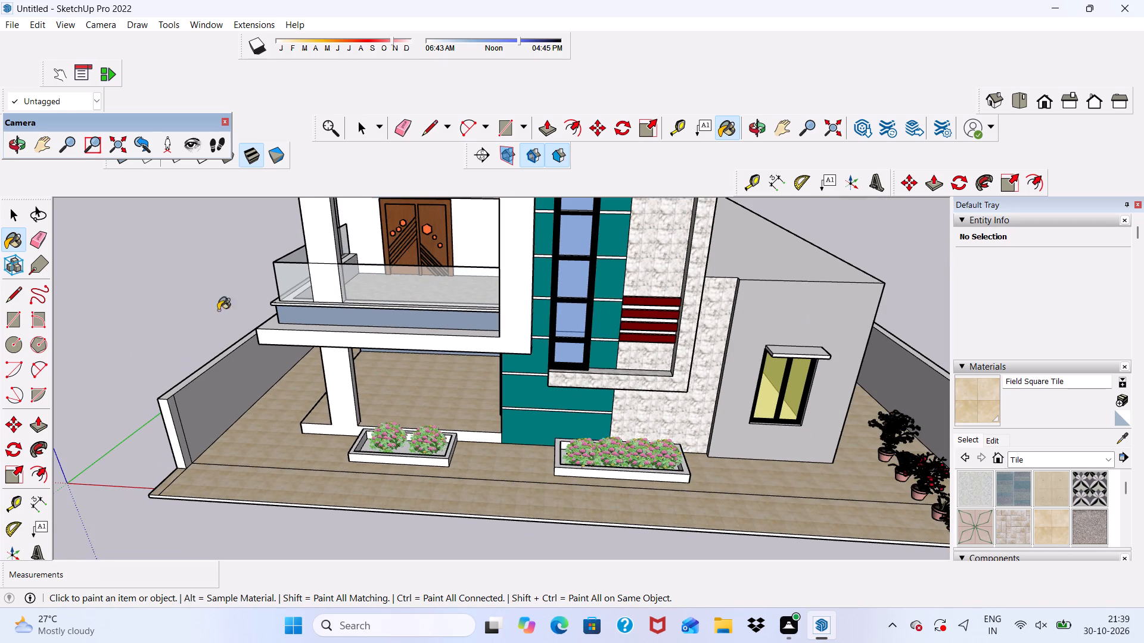
Erase the seam edges between the original tiled floor and its front extension, including the one at the side wall's end.
left_click(394, 127)
scroll(251, 457, "up", 4)
scroll(204, 457, "down", 1)
scroll(155, 464, "up", 1)
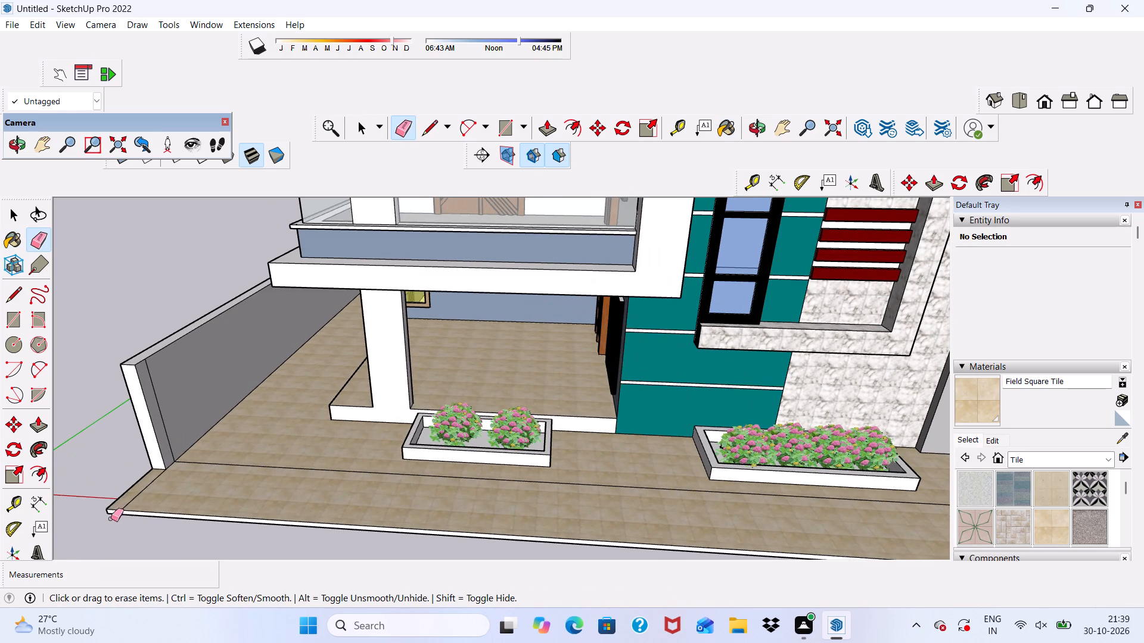
left_click(135, 498)
scroll(139, 466, "down", 6)
middle_click_drag(331, 514, 499, 493)
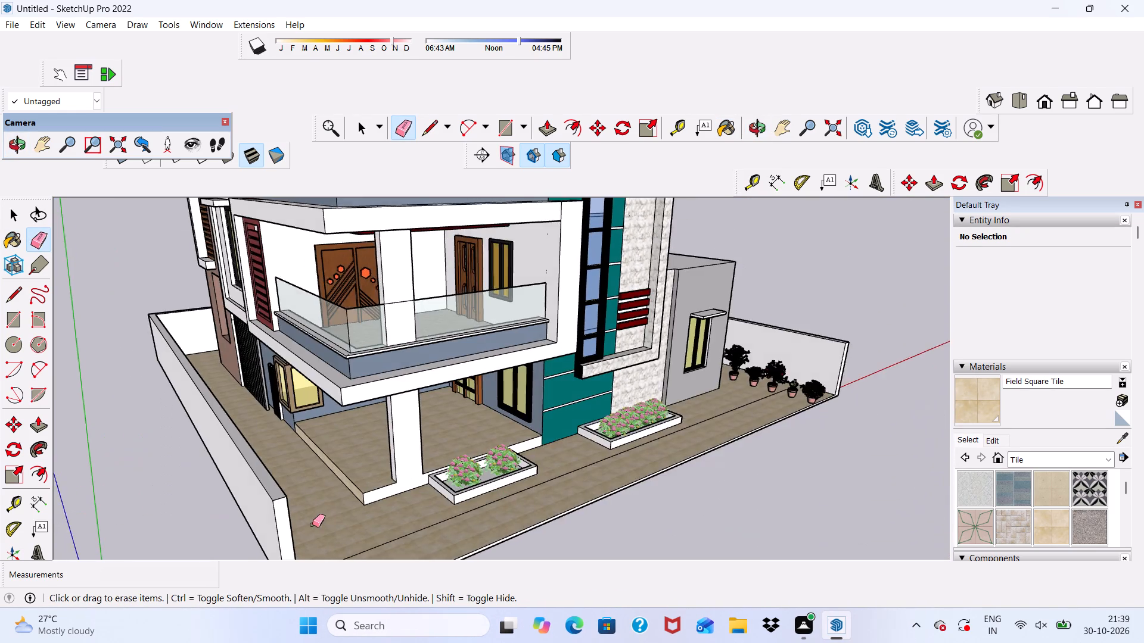
scroll(312, 525, "up", 3)
left_click_drag(422, 536, 436, 553)
scroll(534, 495, "down", 7)
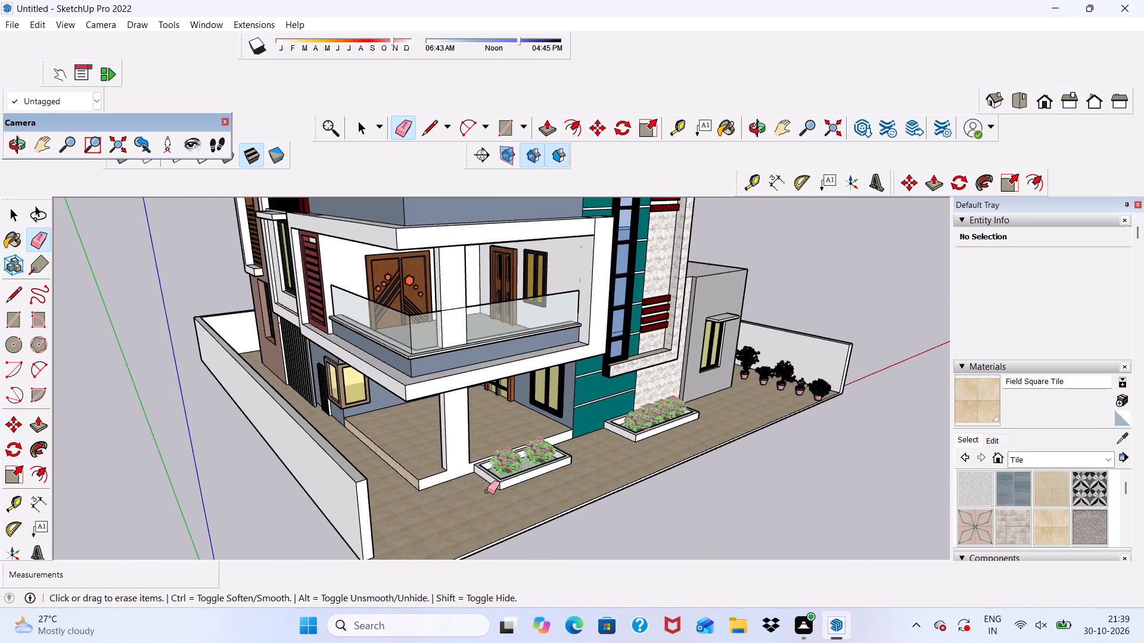
middle_click_drag(487, 491, 330, 396)
key("space")
Review the finished house exterior, balcony and tiled compound from the front, corner and side.
scroll(334, 407, "up", 1)
scroll(332, 402, "down", 2)
middle_click_drag(333, 404, 498, 485)
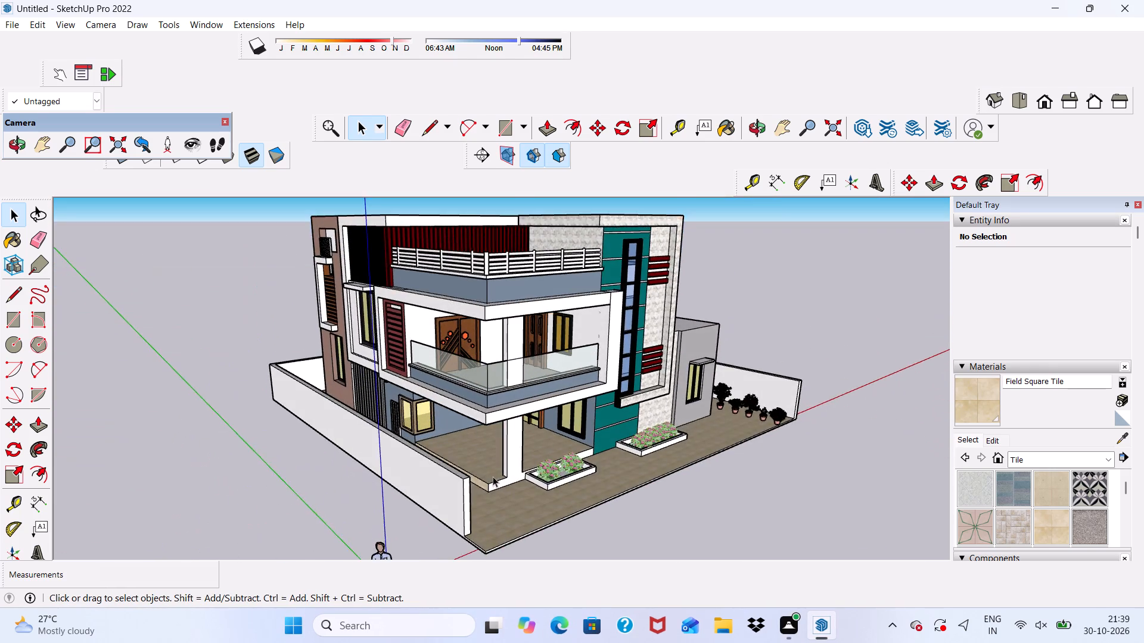
scroll(461, 496, "up", 3)
scroll(480, 383, "down", 5)
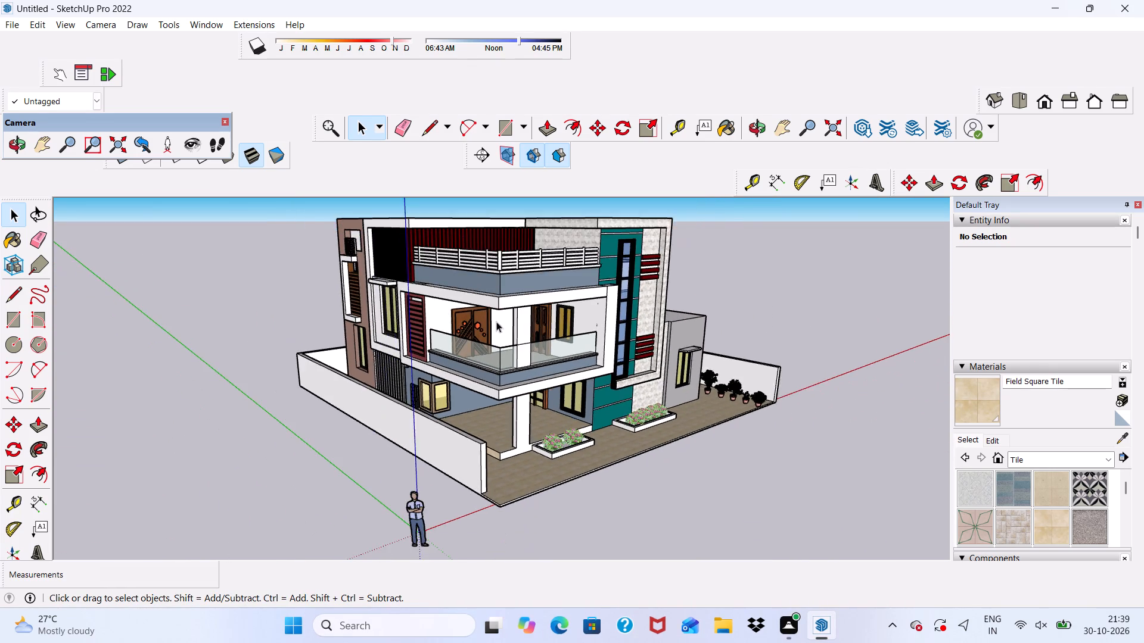
scroll(493, 317, "down", 4)
middle_click_drag(498, 336, 84, 343)
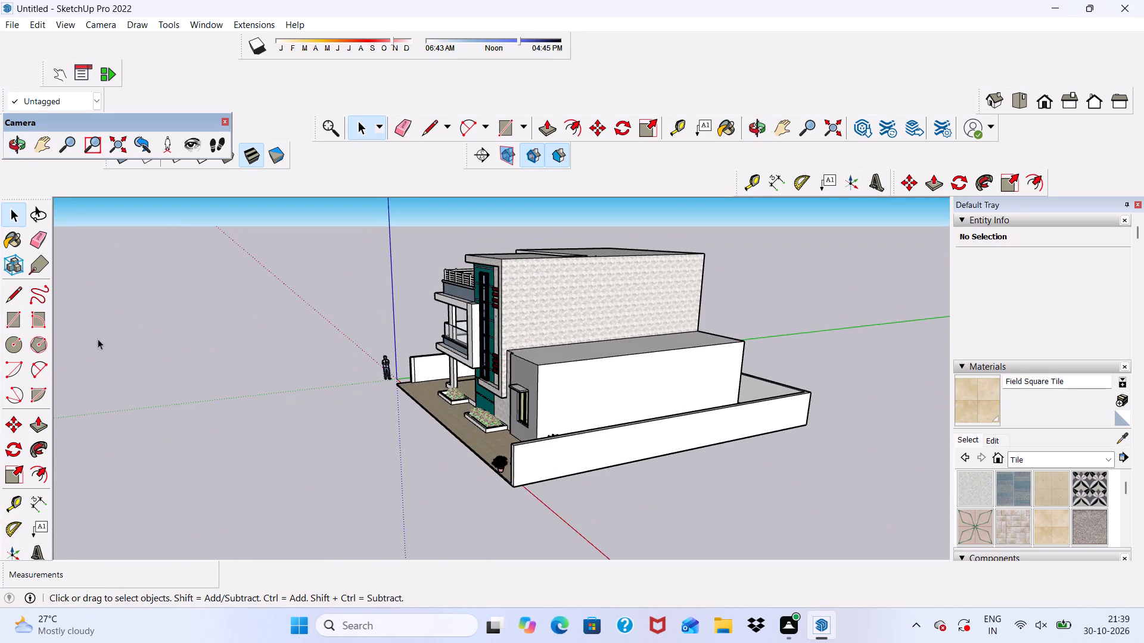
middle_click_drag(157, 346, 470, 317)
scroll(470, 317, "up", 5)
scroll(540, 388, "up", 2)
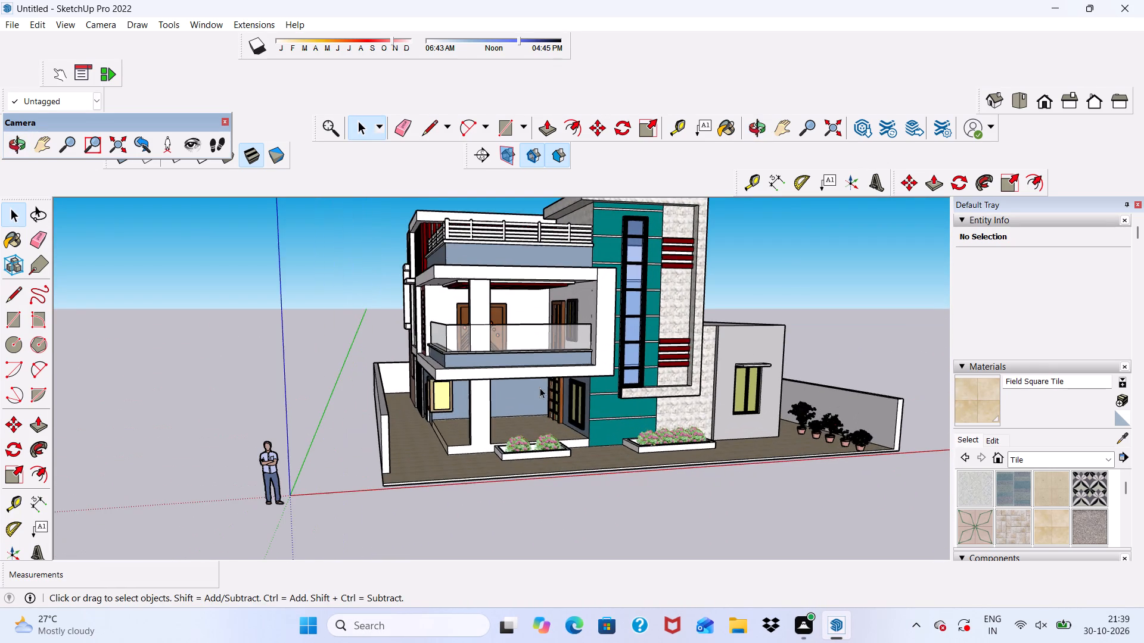
middle_click_drag(580, 408, 587, 425)
scroll(564, 360, "up", 1)
scroll(555, 308, "down", 7)
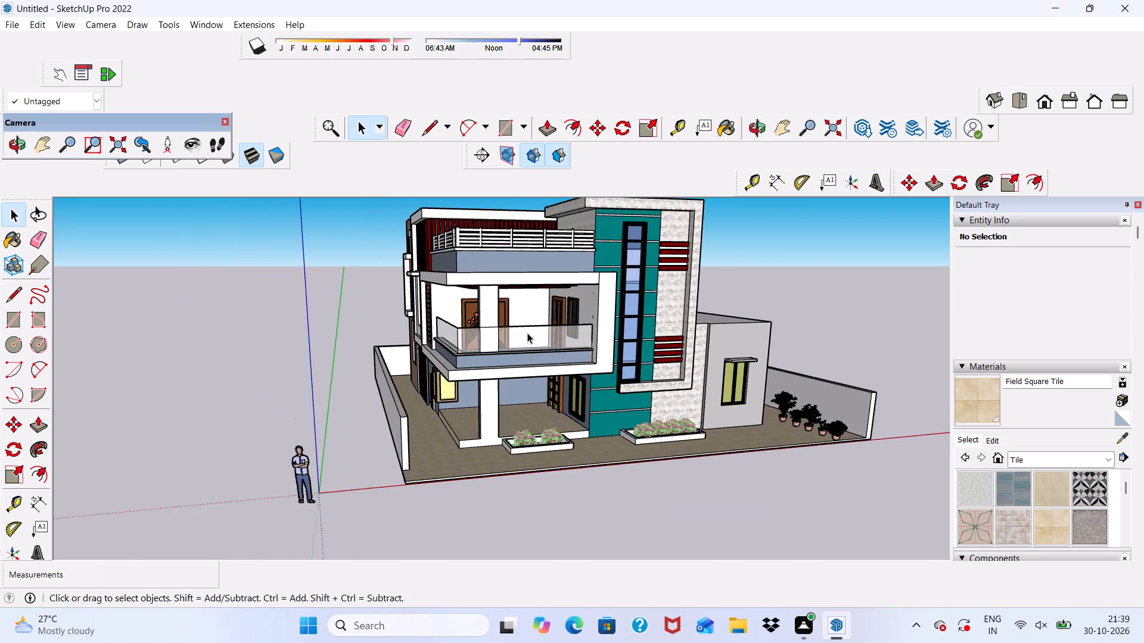
scroll(527, 333, "down", 2)
scroll(513, 316, "up", 11)
middle_click_drag(517, 285, 624, 287)
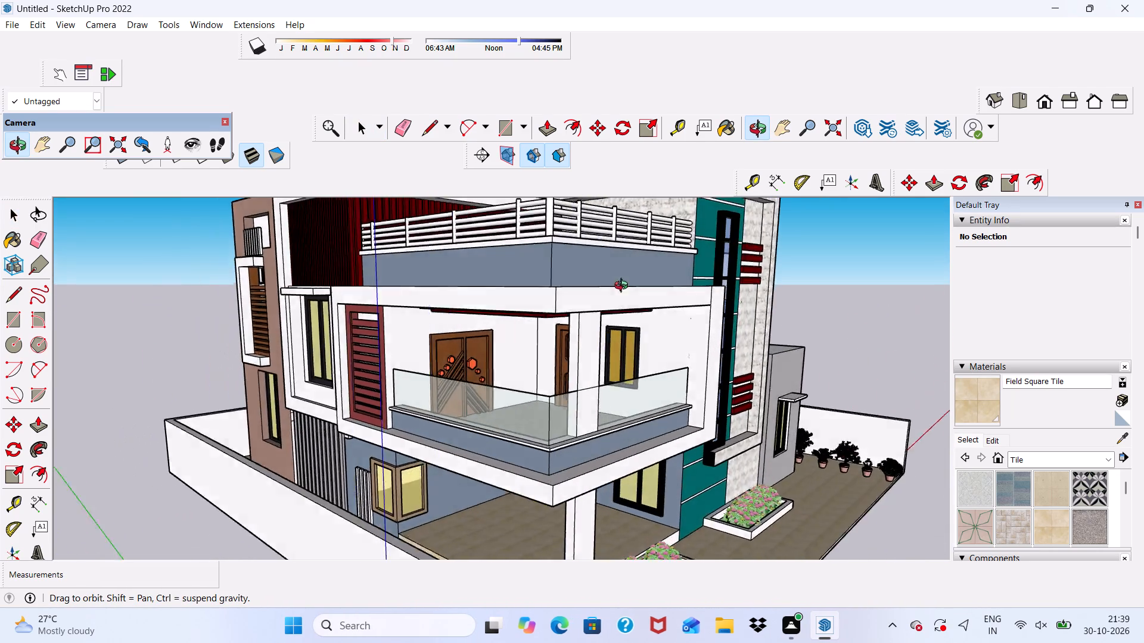
middle_click_drag(624, 287, 568, 301)
scroll(554, 296, "up", 1)
scroll(523, 255, "down", 6)
middle_click_drag(517, 419, 509, 357)
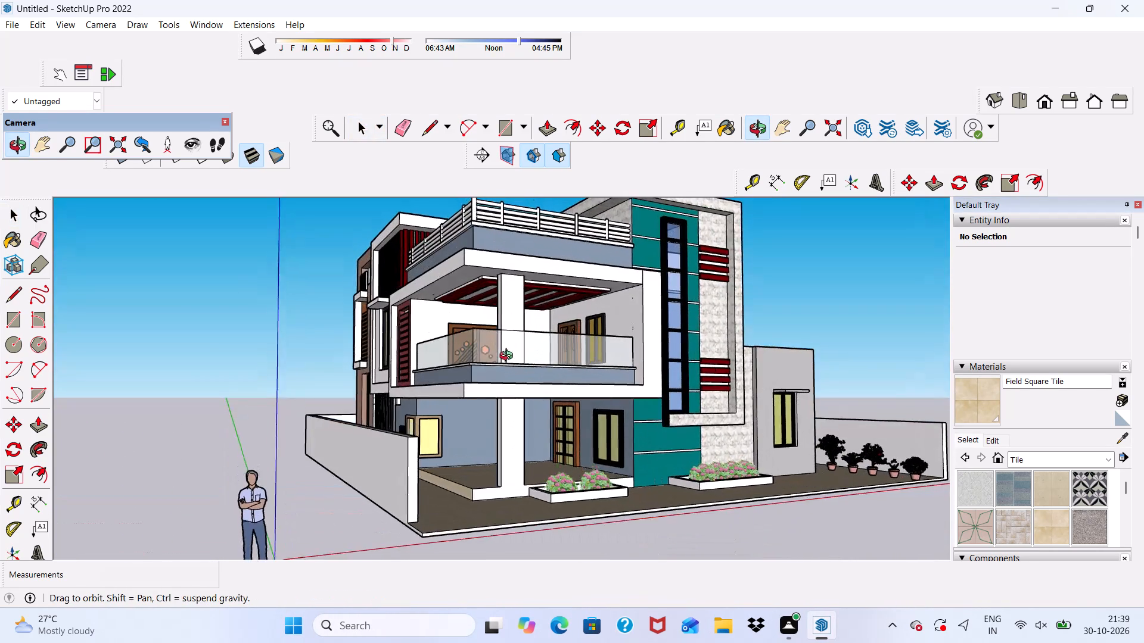
middle_click_drag(509, 357, 509, 358)
Save the model in the Documents folder as a SketchUp file named 944.
key("ctrl+s")
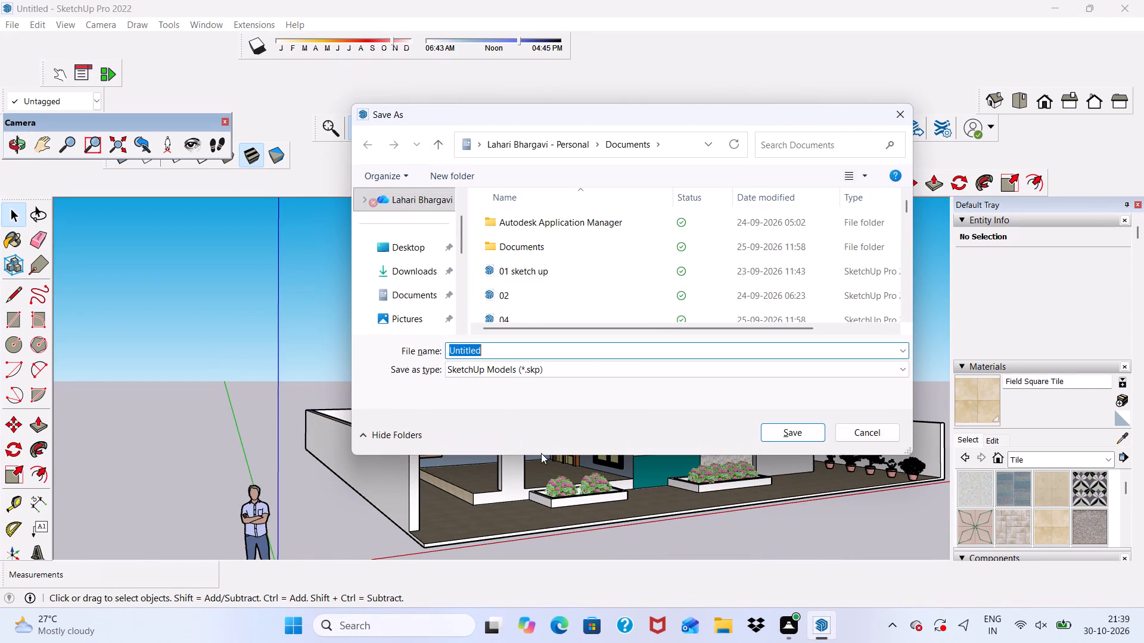
left_click(492, 352)
key("BackSpace")
key("BackSpace")
key("BackSpace")
key("BackSpace")
key("BackSpace")
key("BackSpace")
key("BackSpace")
key("BackSpace")
key("BackSpace")
key("BackSpace")
key("BackSpace")
key("BackSpace")
key("BackSpace")
key("BackSpace")
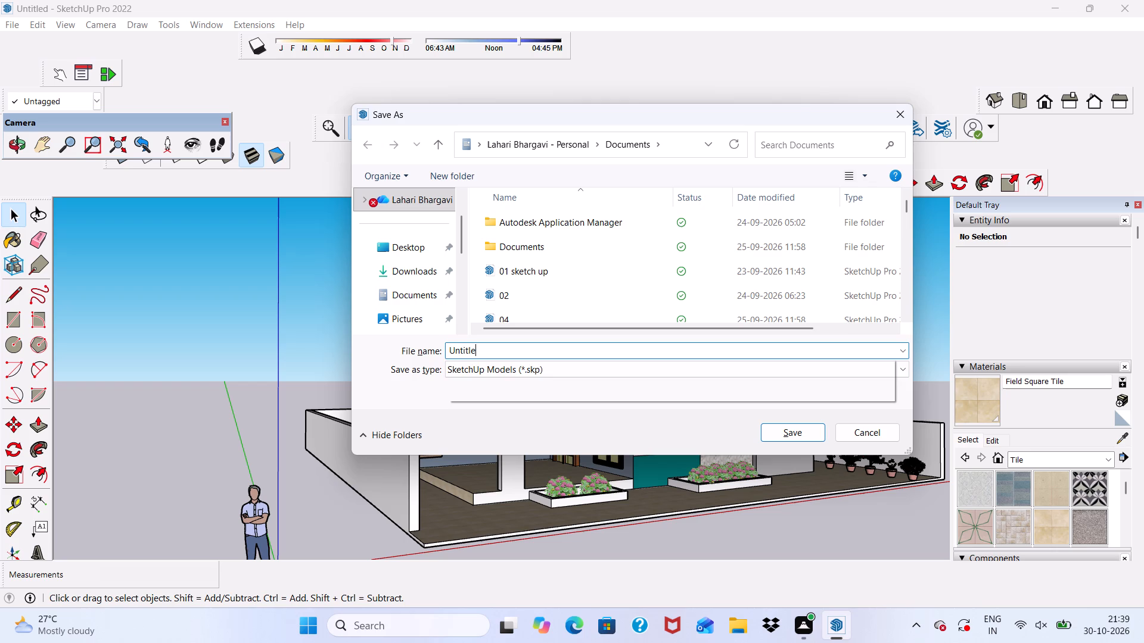
type("944")
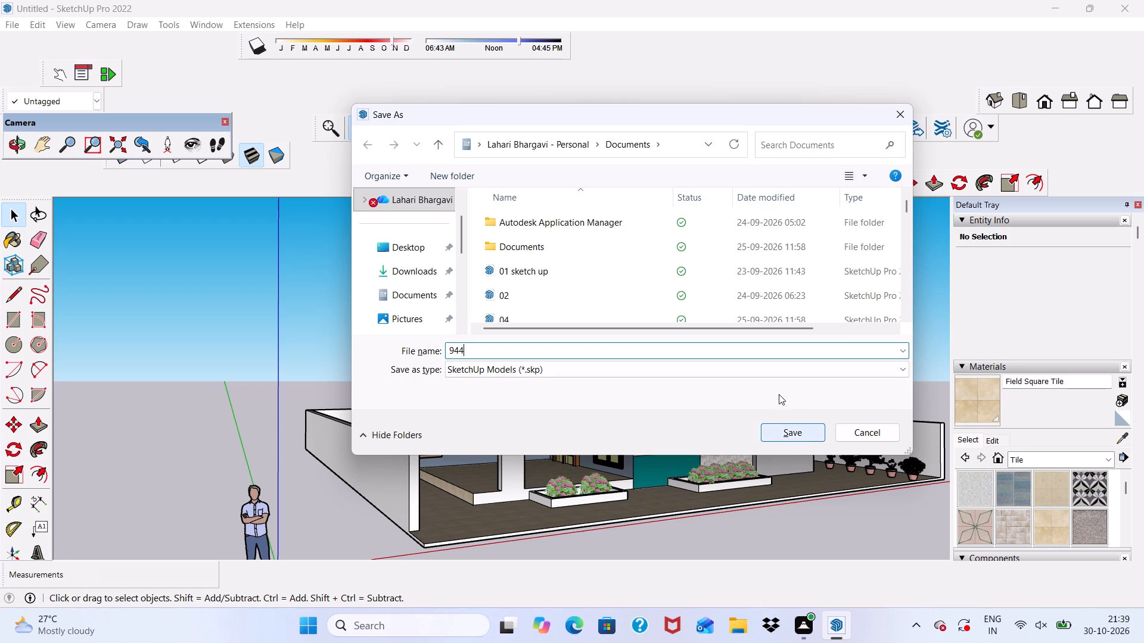
left_click(803, 430)
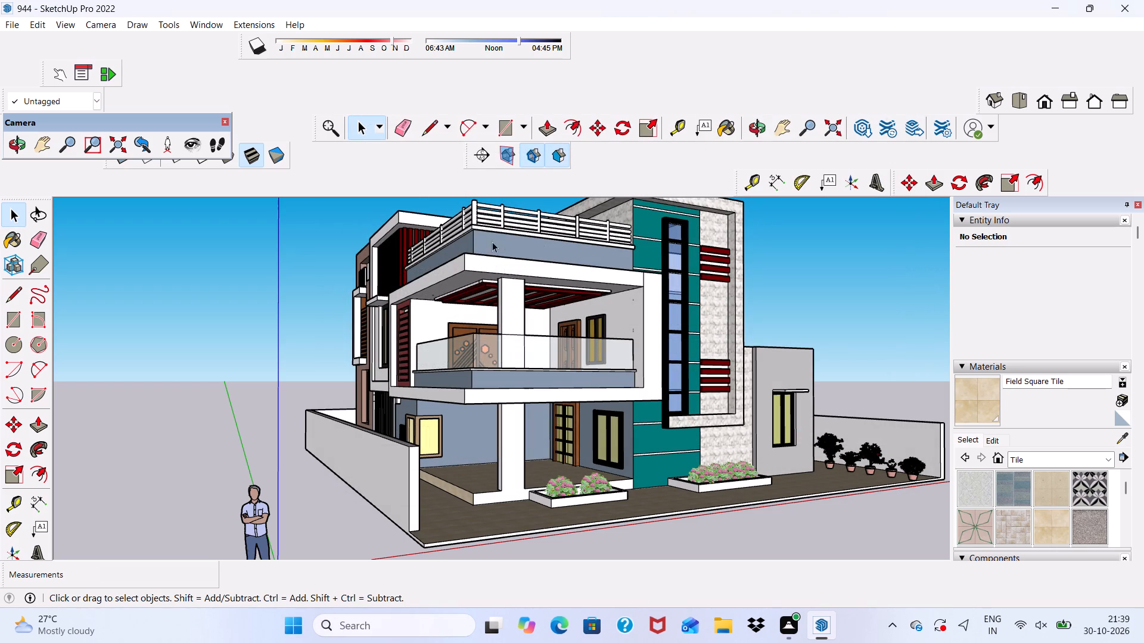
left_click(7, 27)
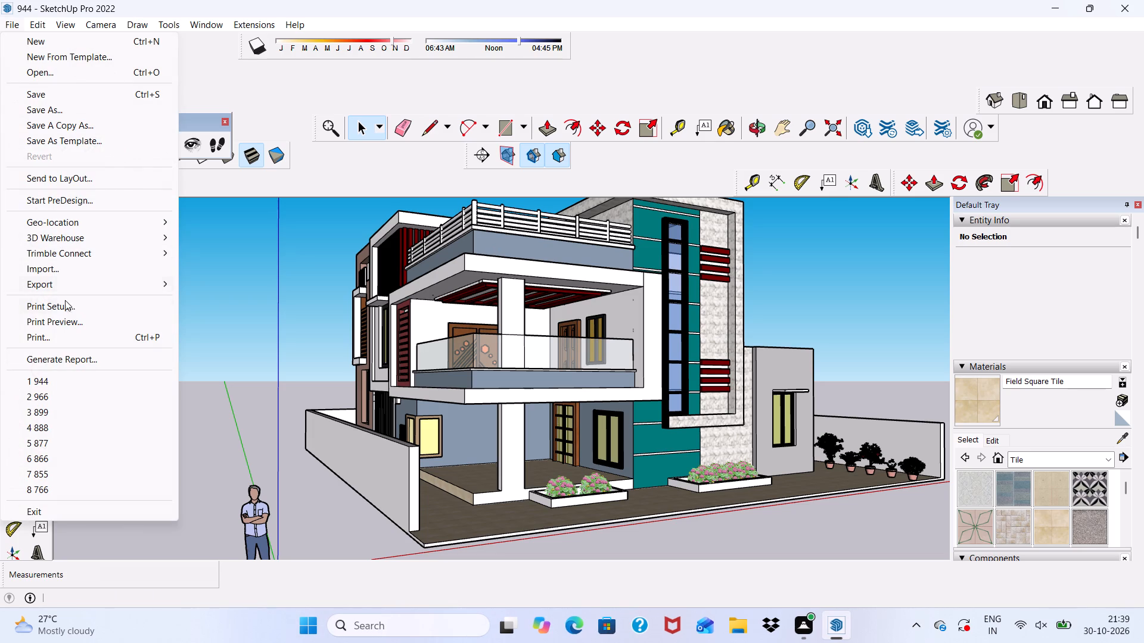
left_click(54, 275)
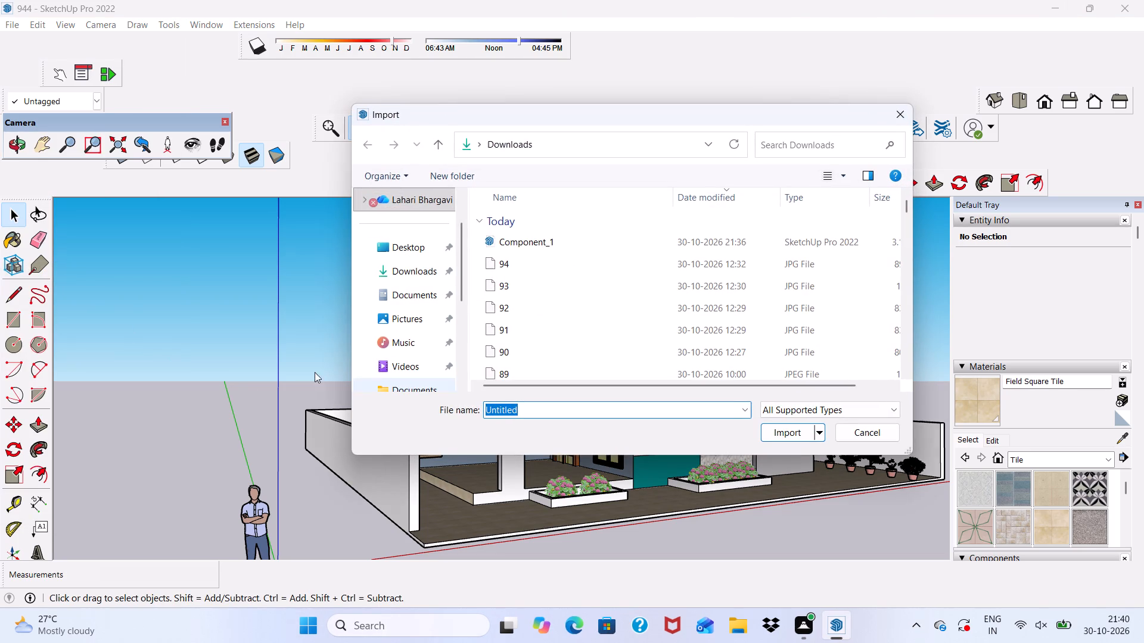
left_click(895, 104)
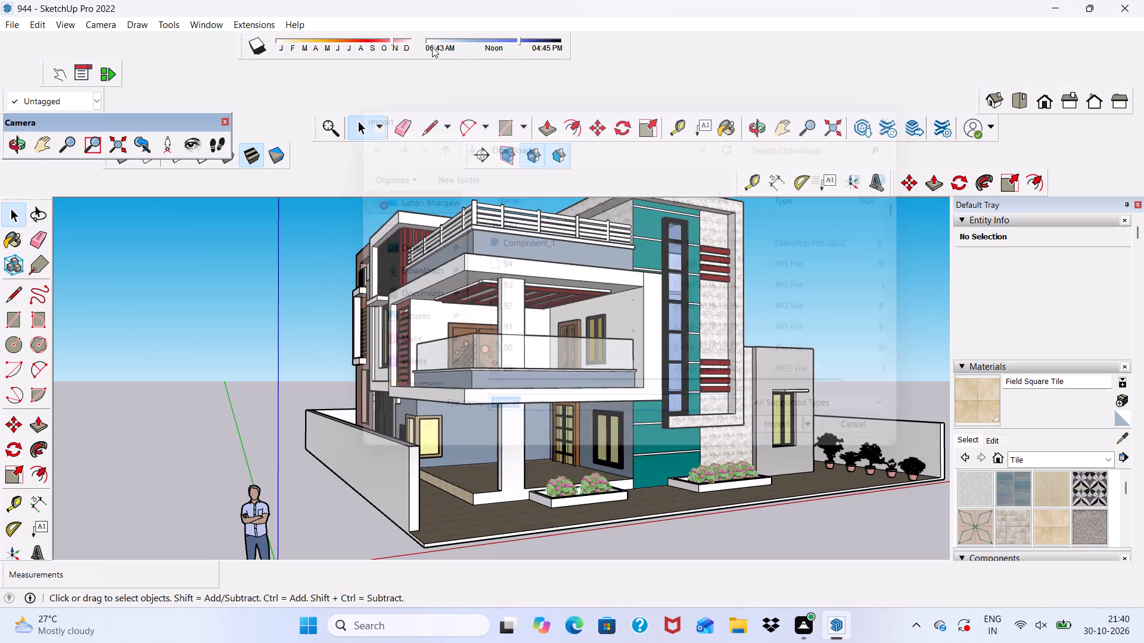
Export the current view as a 2D JPEG image named 944pdf in the Downloads folder.
left_click(7, 24)
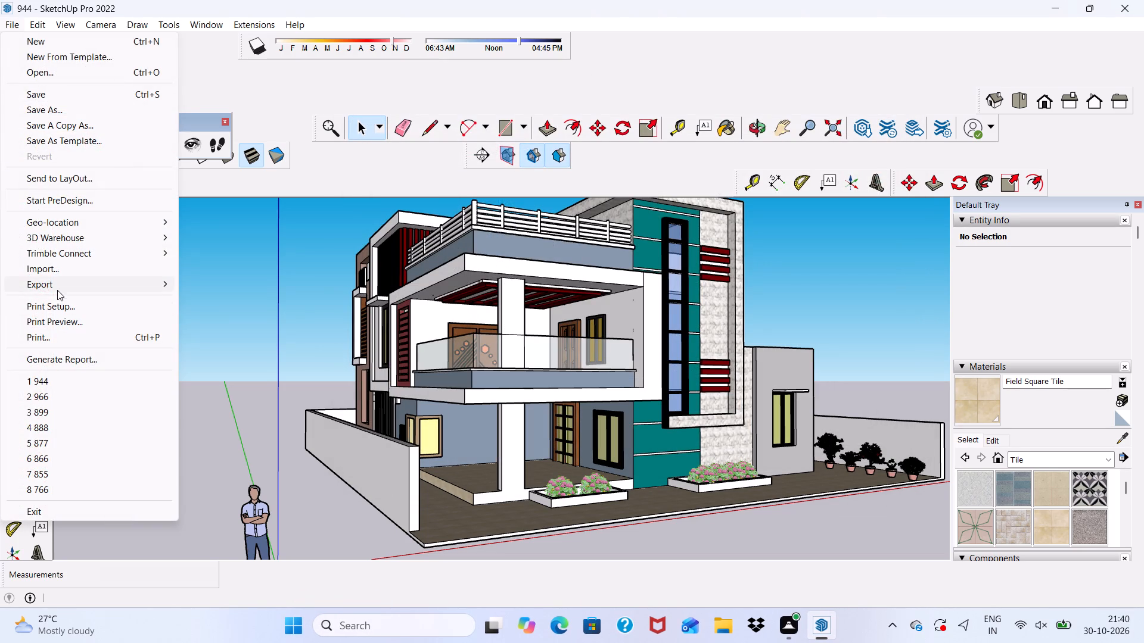
left_click(57, 285)
left_click(192, 304)
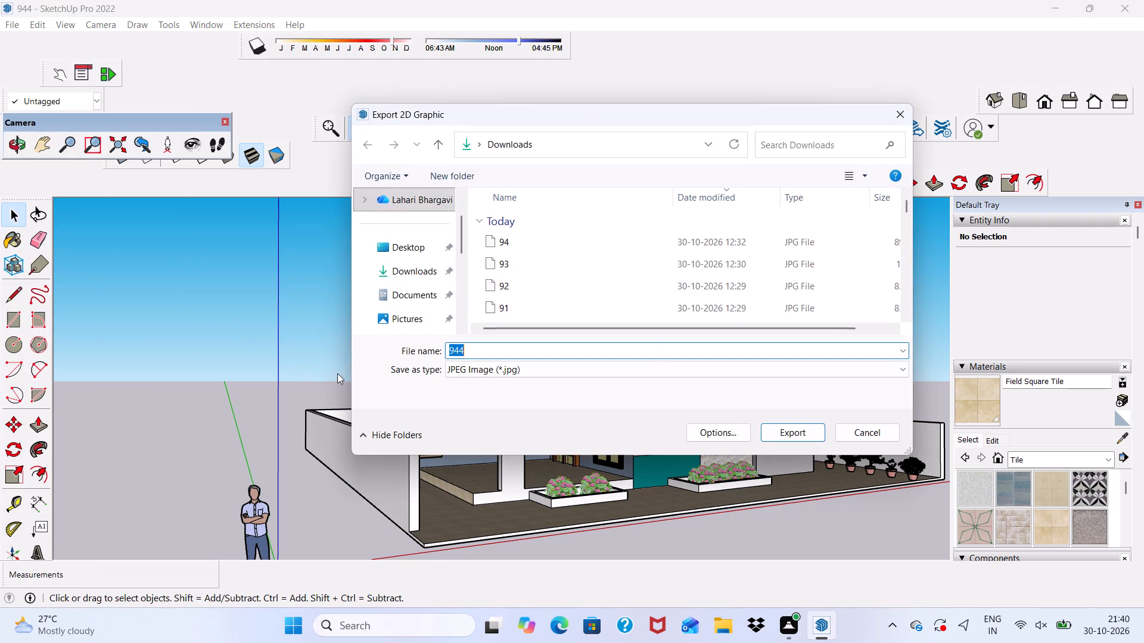
left_click(470, 350)
type("pdf")
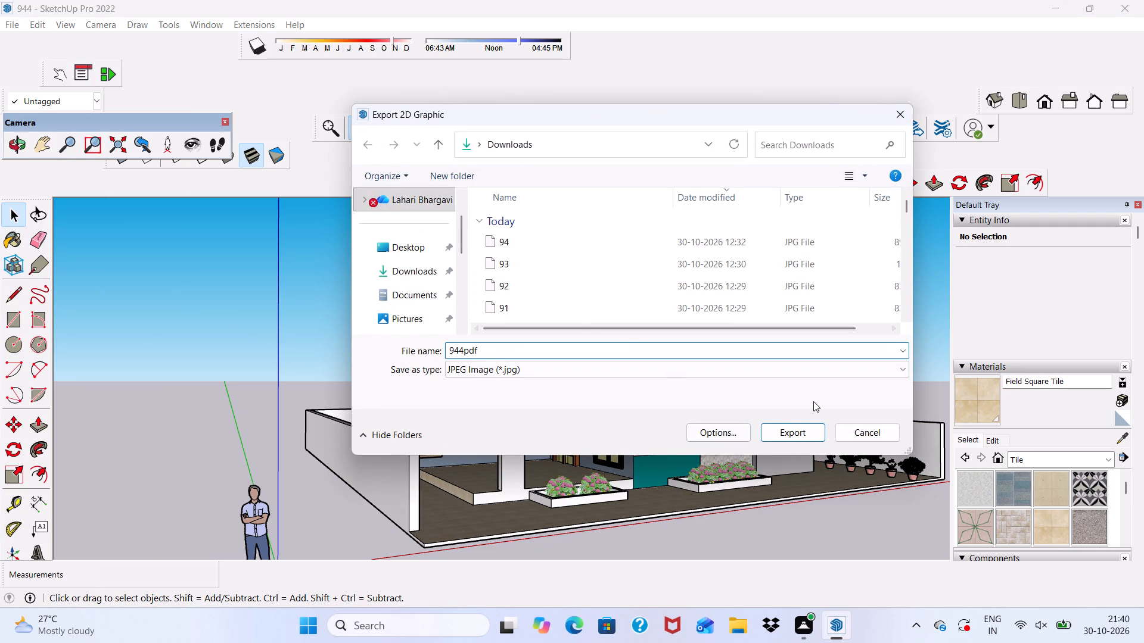
left_click(803, 426)
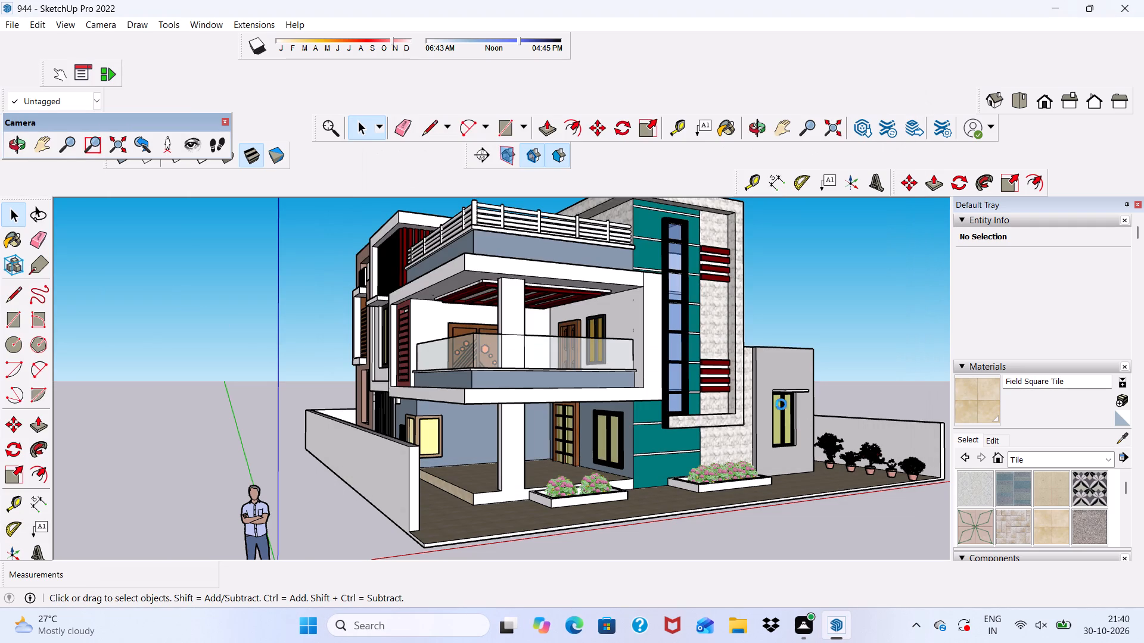
Inspect the completed house and compound from the potted-plant side and the front corner.
scroll(766, 394, "down", 2)
scroll(752, 391, "up", 4)
scroll(639, 386, "down", 2)
middle_click_drag(665, 438, 411, 413)
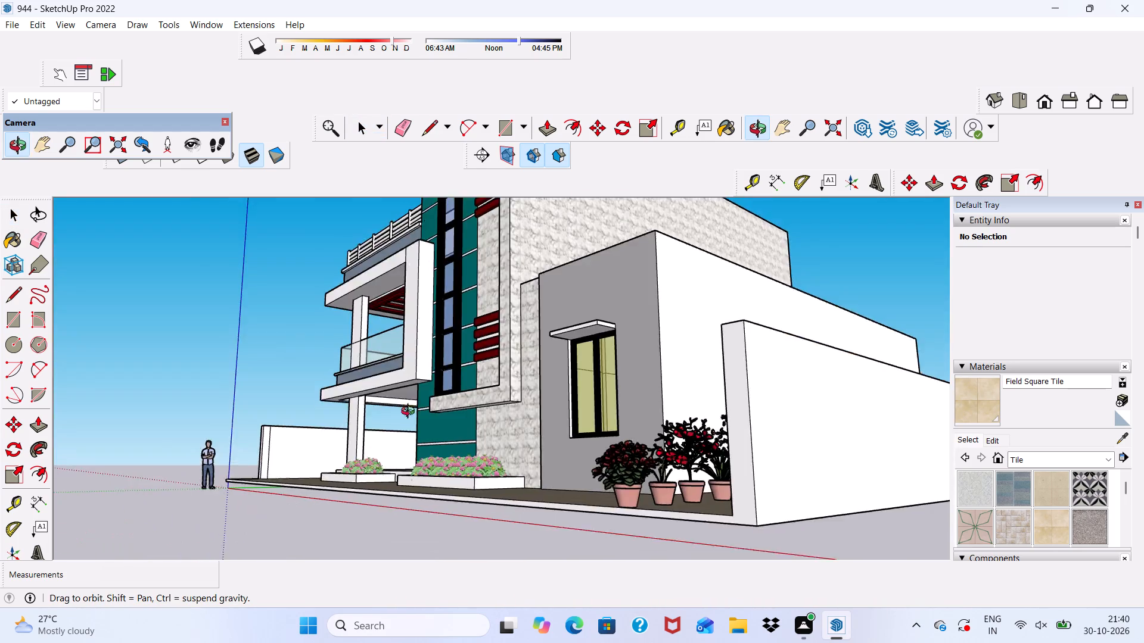
middle_click_drag(411, 413, 506, 462)
scroll(451, 347, "down", 3)
middle_click_drag(431, 424, 726, 460)
scroll(706, 438, "up", 6)
scroll(436, 343, "down", 3)
scroll(539, 358, "down", 5)
middle_click_drag(559, 414, 490, 377)
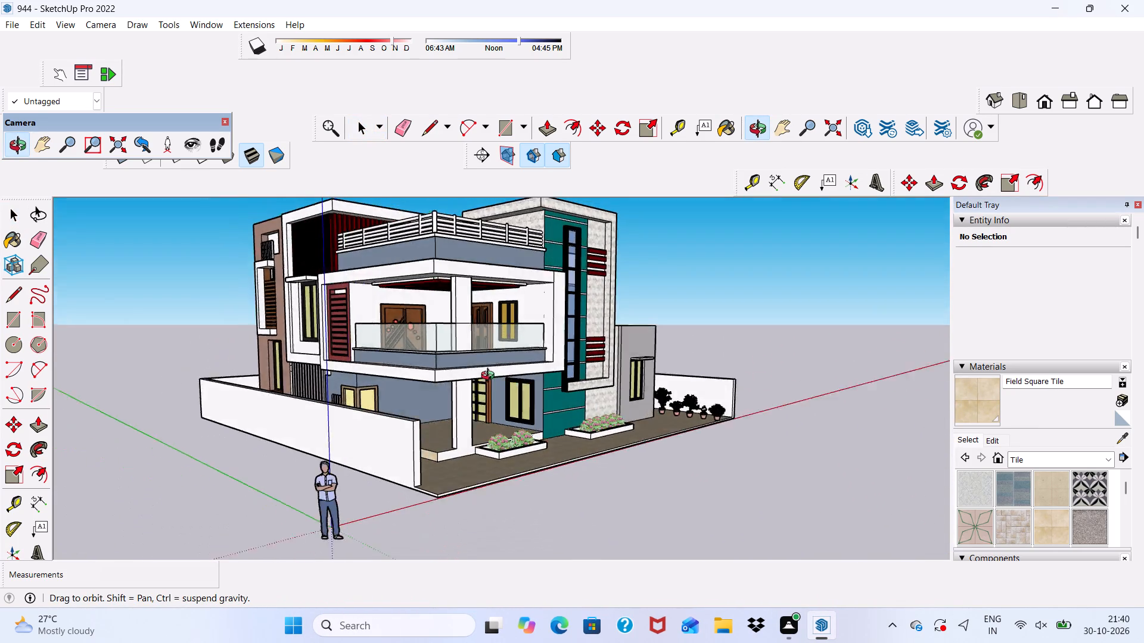
middle_click_drag(490, 377, 437, 413)
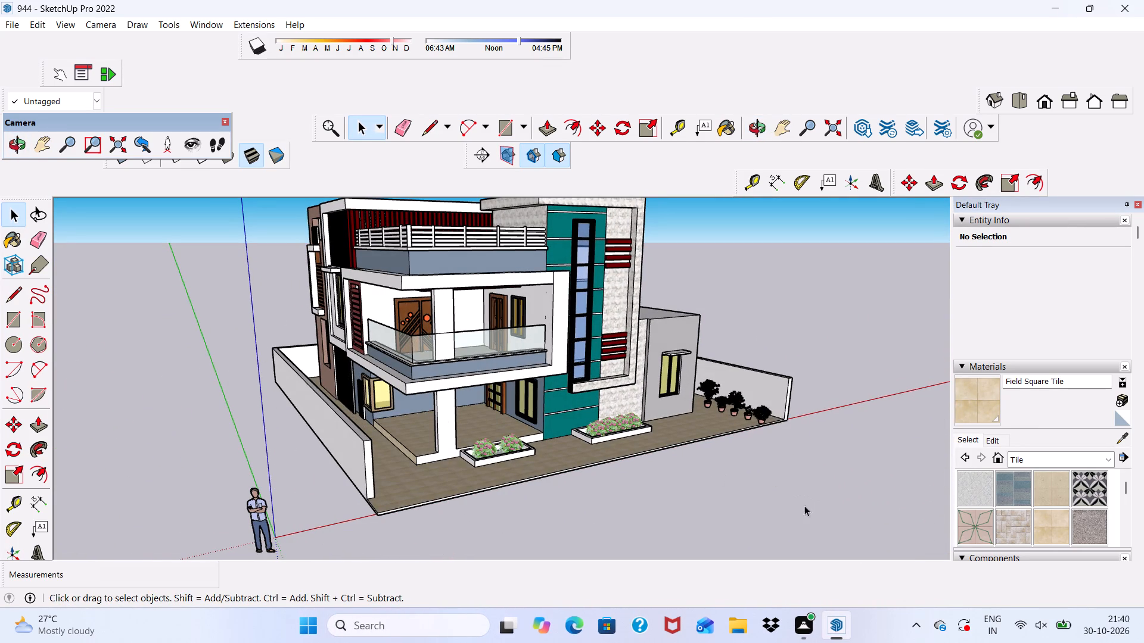